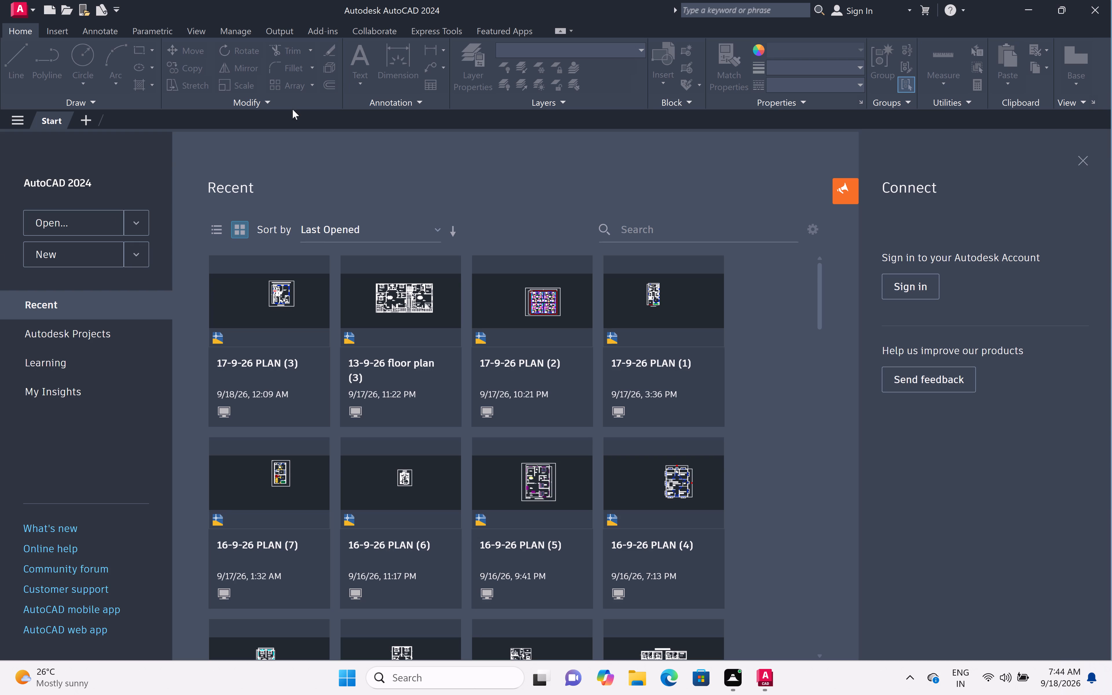
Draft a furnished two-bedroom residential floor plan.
Create a new blank drawing.
{"action": "left_click", "coordinate": [75, 255]}
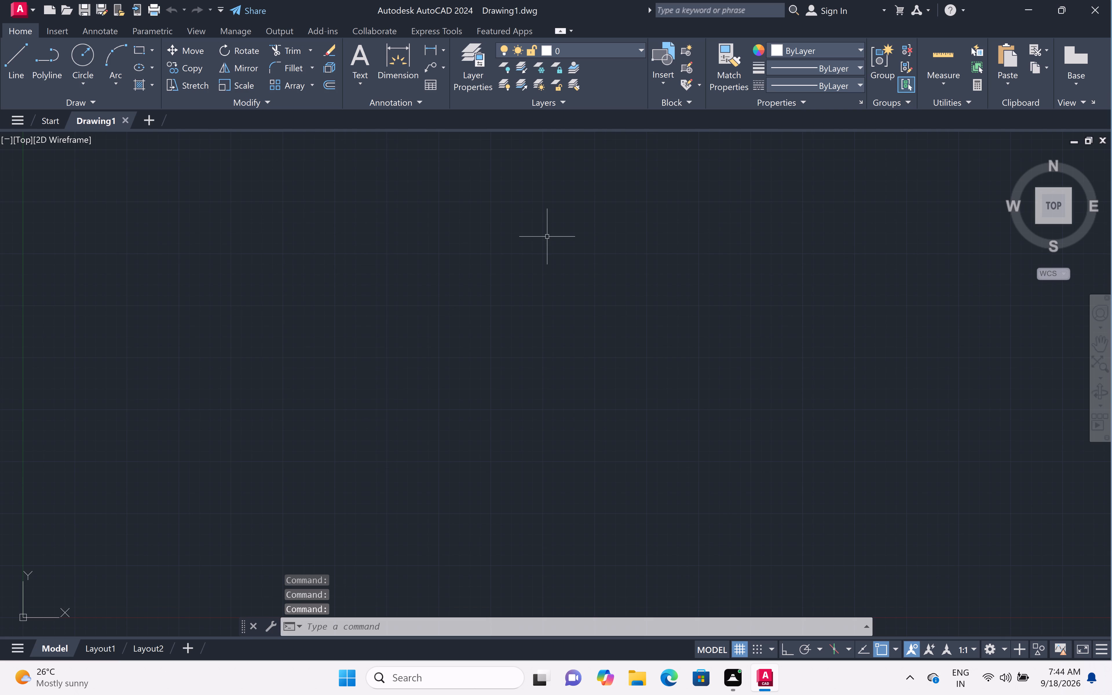
Set the drawing's length units to Engineering with a precision of 0'-0.0".
{"action": "type", "text": "un"}
{"action": "key", "text": "space"}
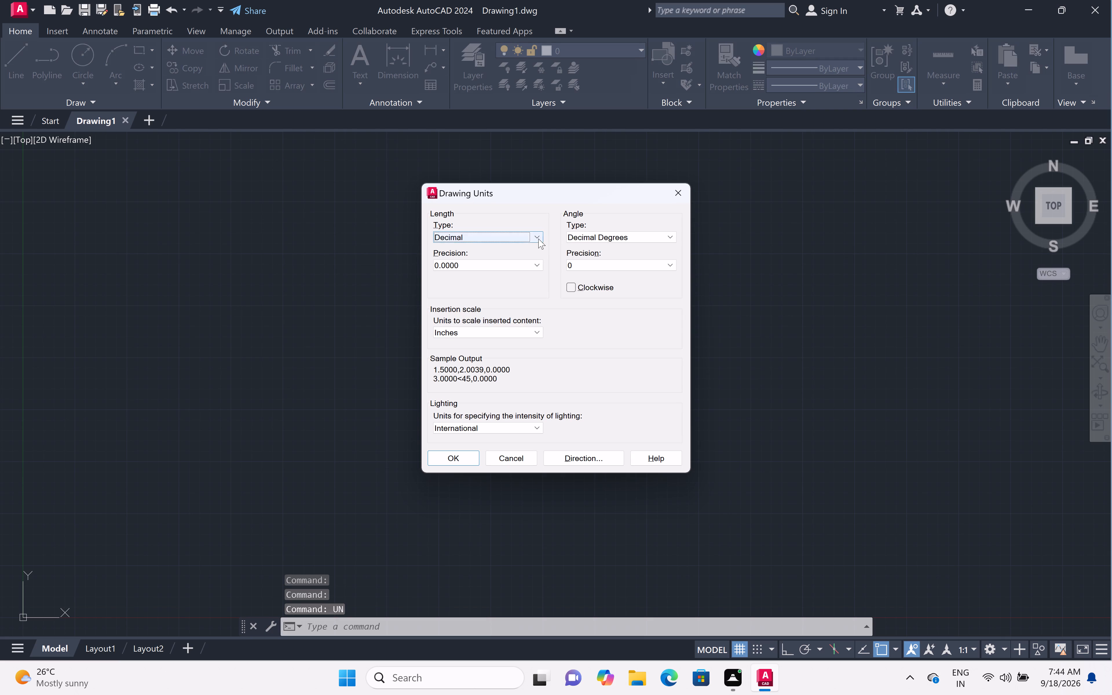
{"action": "left_click", "coordinate": [538, 239]}
{"action": "left_click", "coordinate": [524, 266]}
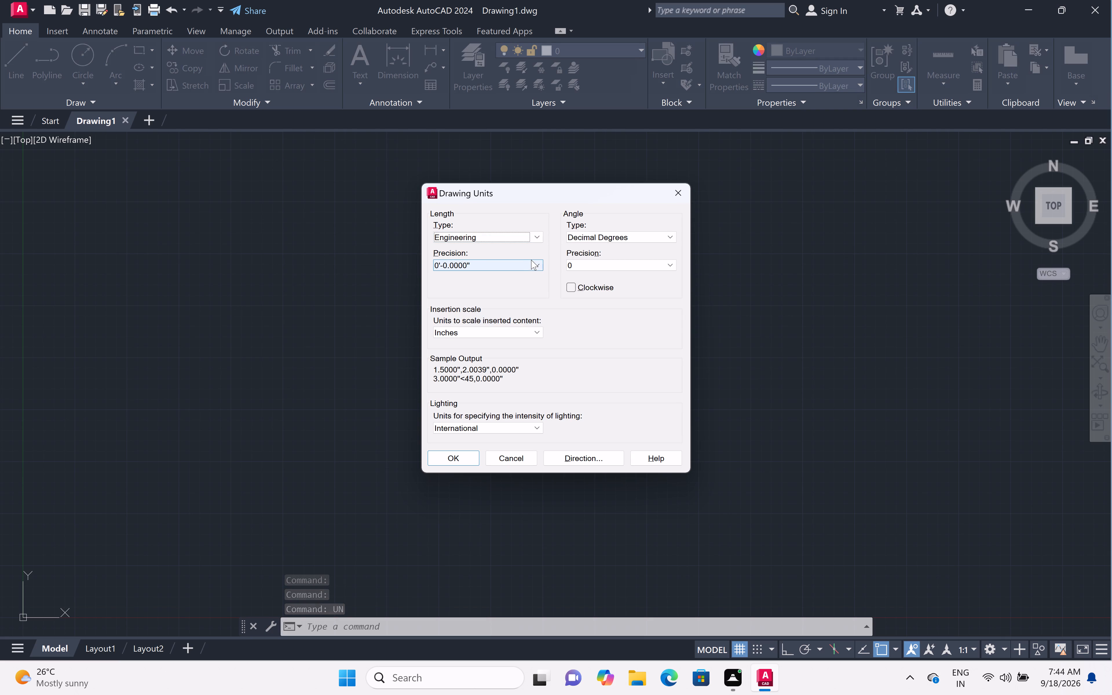
{"action": "left_click", "coordinate": [531, 260]}
{"action": "left_click", "coordinate": [513, 282]}
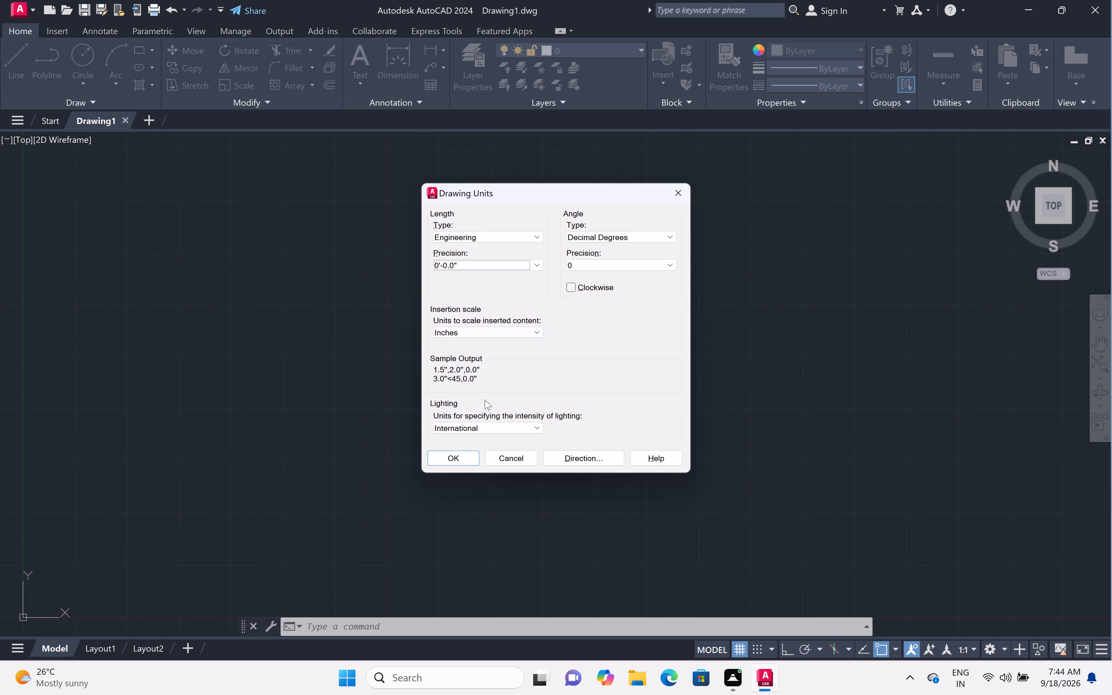
{"action": "left_click", "coordinate": [471, 458]}
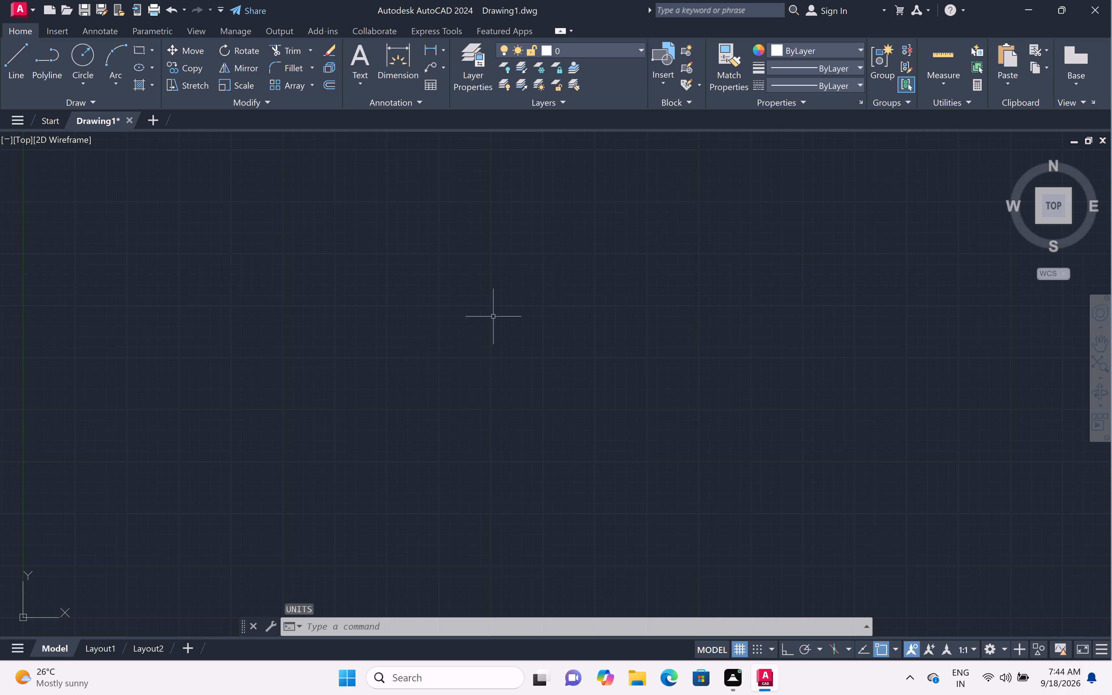
Draw one horizontal and one vertical construction line crossing each other, up and to the right of the origin.
{"action": "key", "text": "x"}
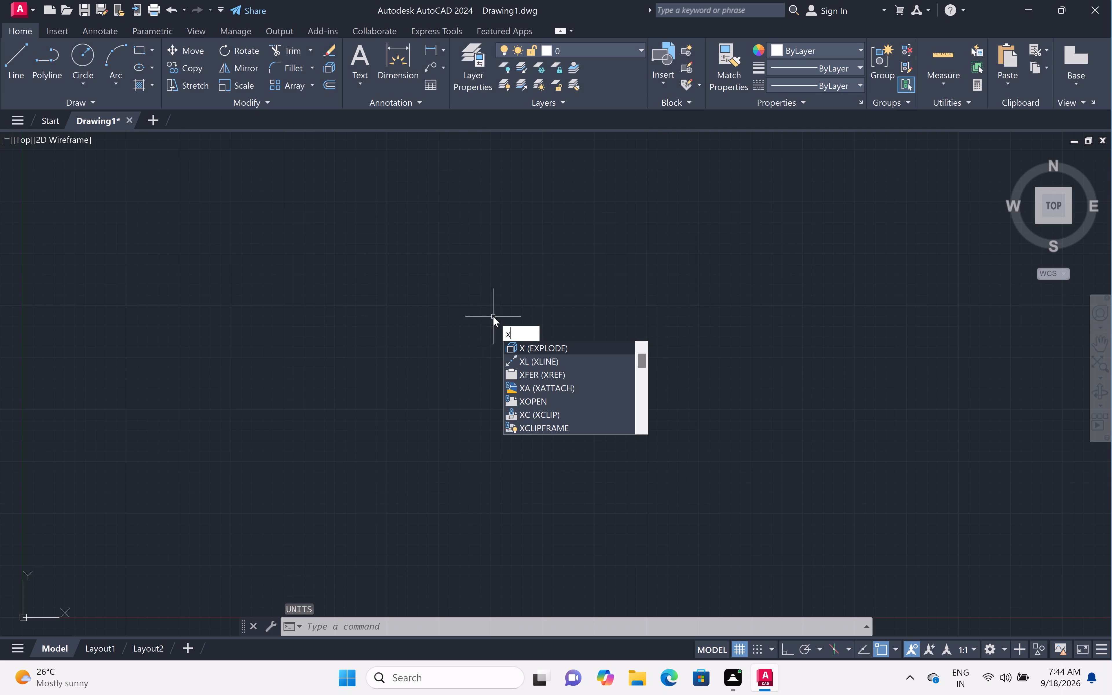
{"action": "type", "text": "l"}
{"action": "key", "text": "space"}
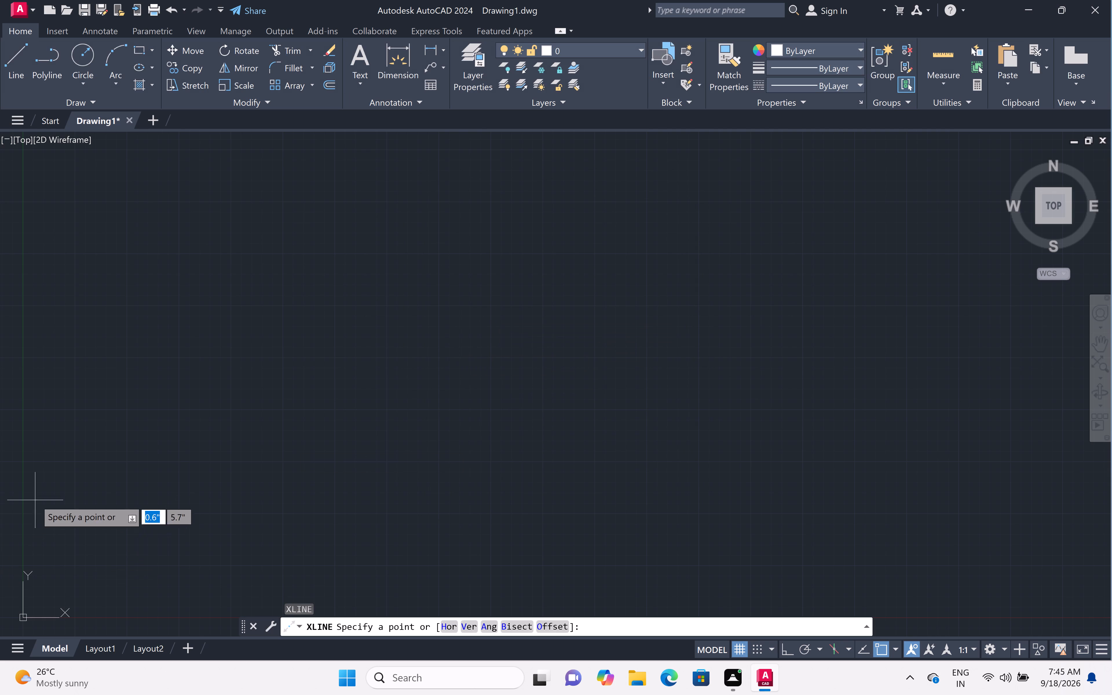
{"action": "type", "text": "h"}
{"action": "key", "text": "space"}
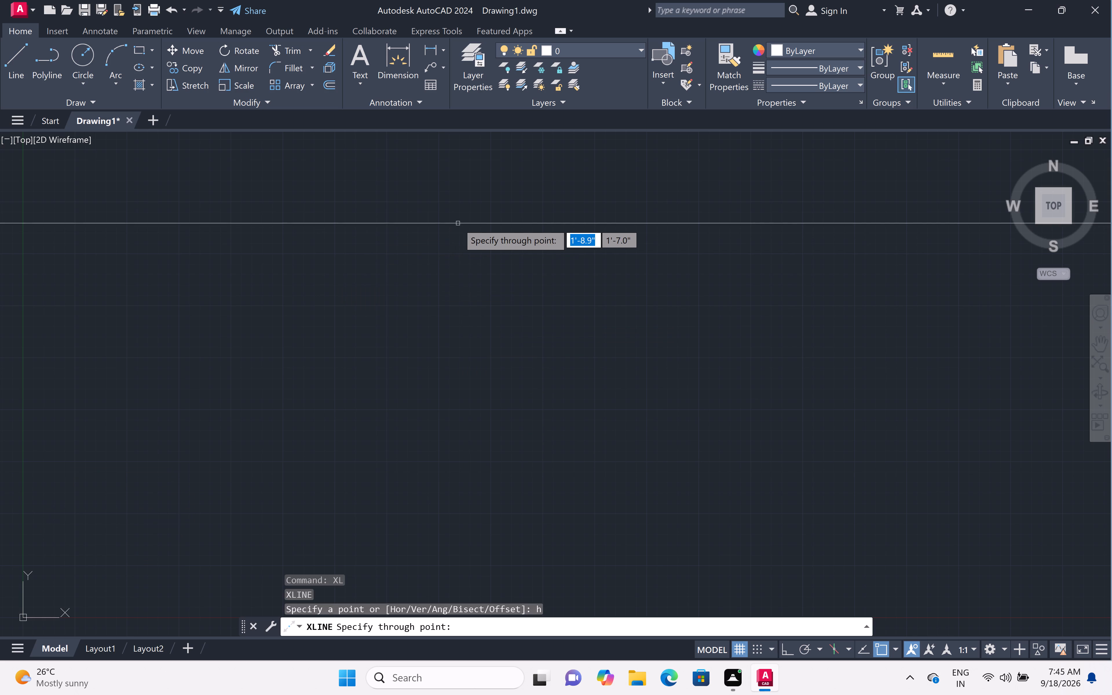
{"action": "left_click", "coordinate": [479, 260]}
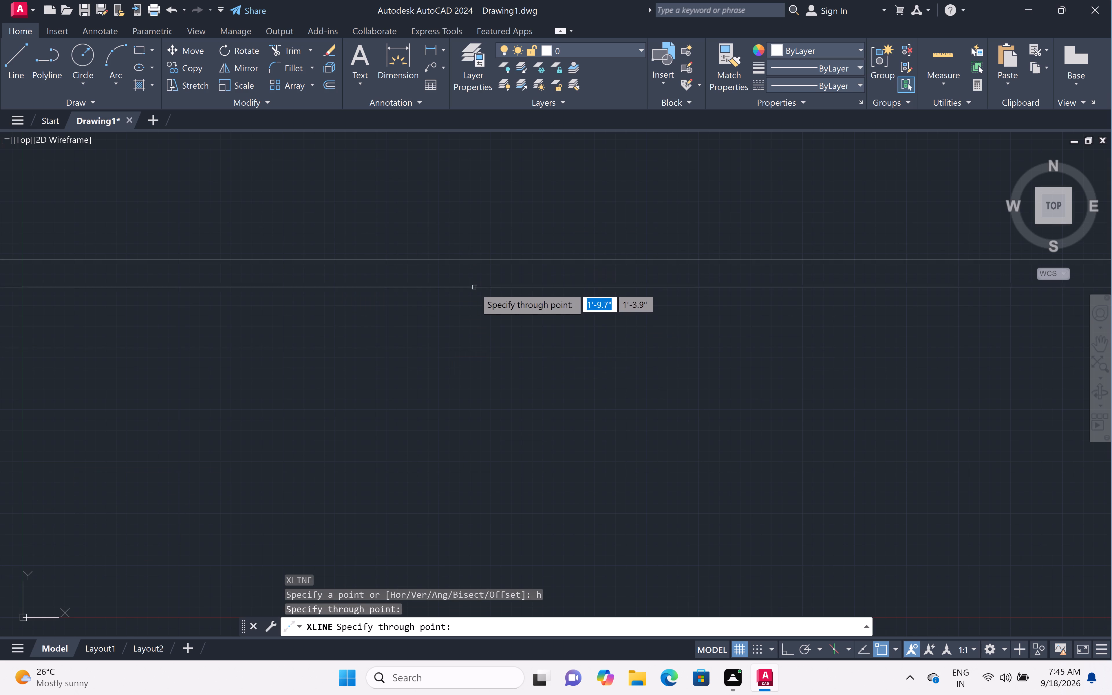
{"action": "key", "text": "space"}
{"action": "key", "text": "space"}
{"action": "type", "text": "v"}
{"action": "key", "text": "space"}
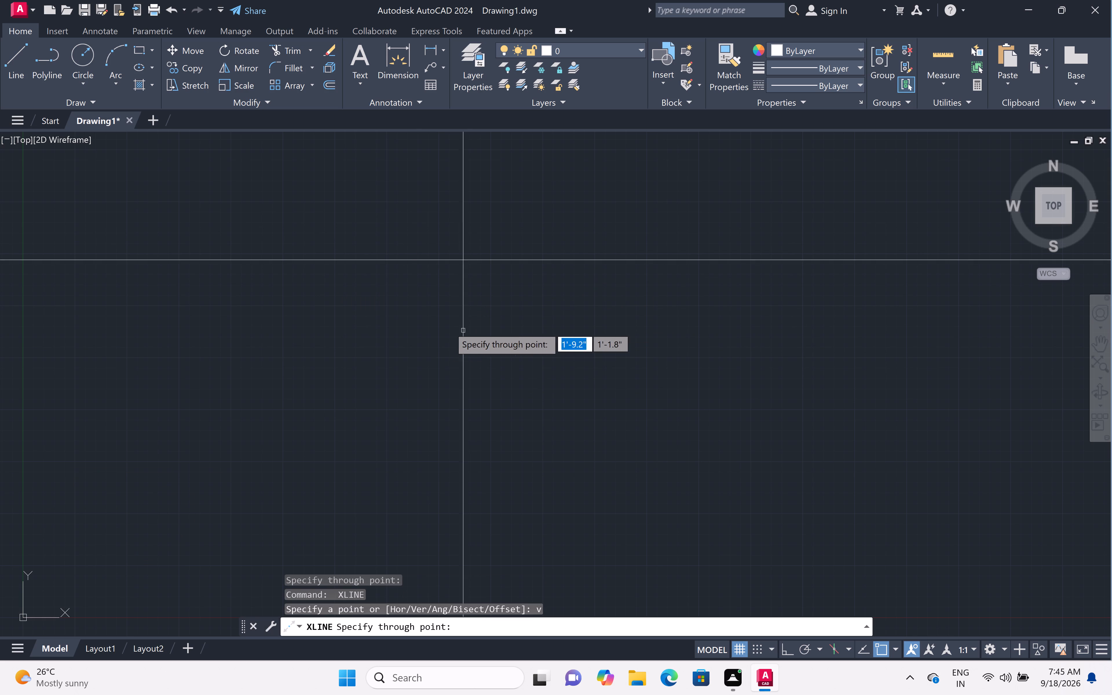
{"action": "left_click", "coordinate": [238, 305]}
{"action": "key", "text": "Escape"}
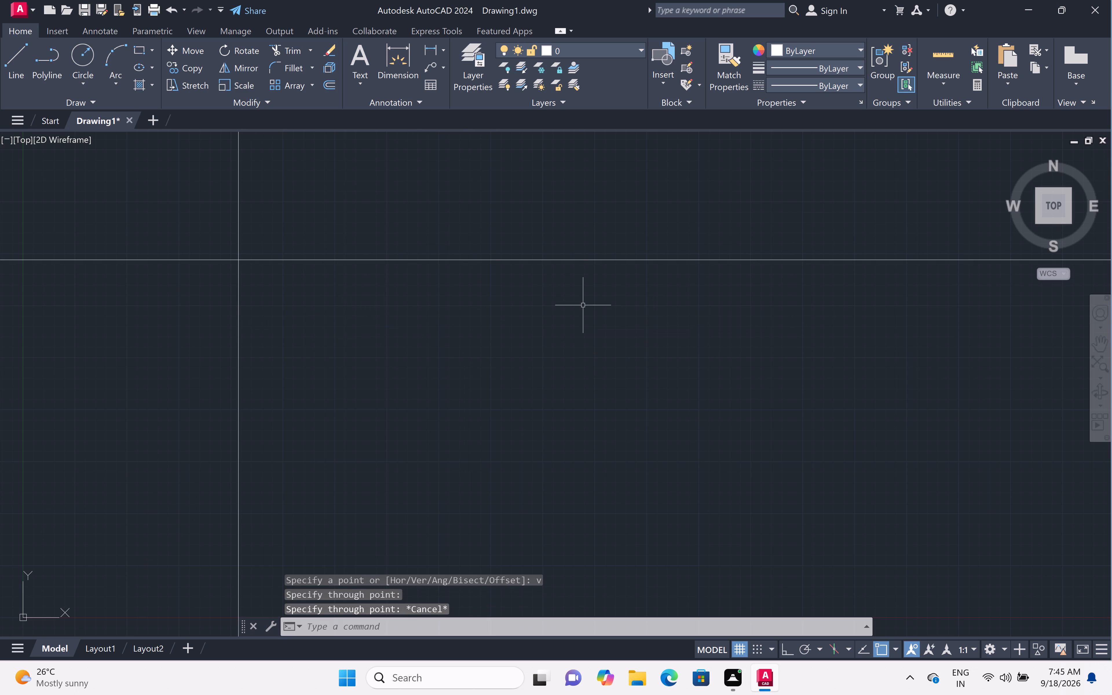
Trim the construction lines beyond their intersection so that they form an upper-left corner.
{"action": "type", "text": "tr"}
{"action": "key", "text": "space"}
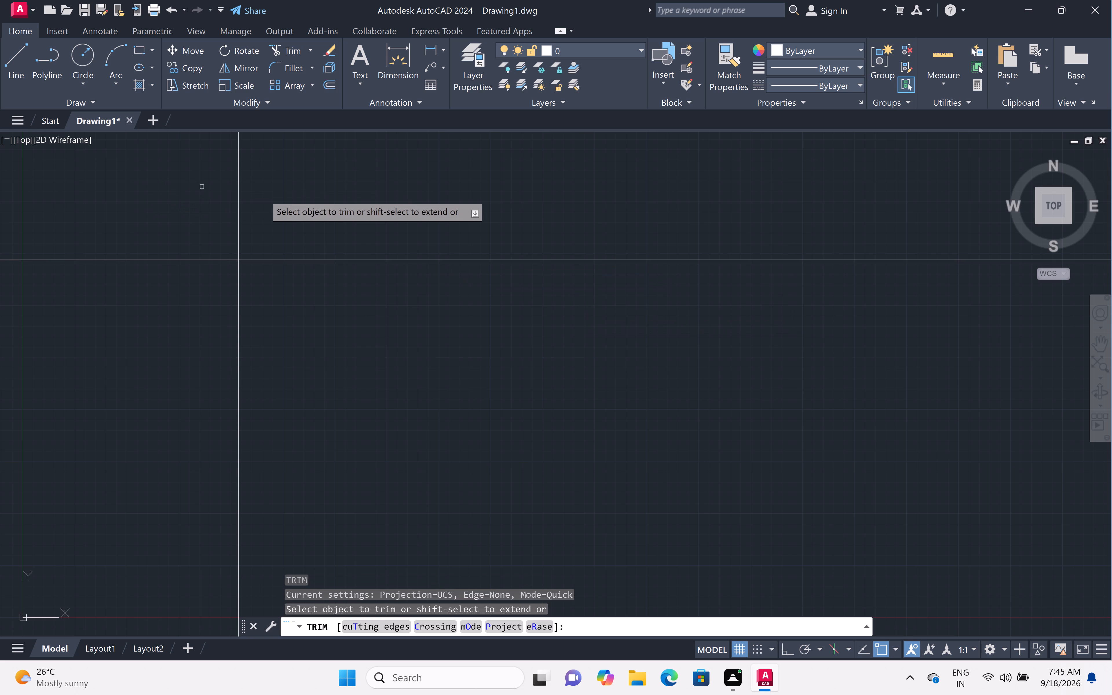
{"action": "left_click", "coordinate": [285, 195]}
{"action": "left_click", "coordinate": [112, 296]}
{"action": "scroll", "coordinate": [228, 216], "scroll_direction": "down", "scroll_amount": 3}
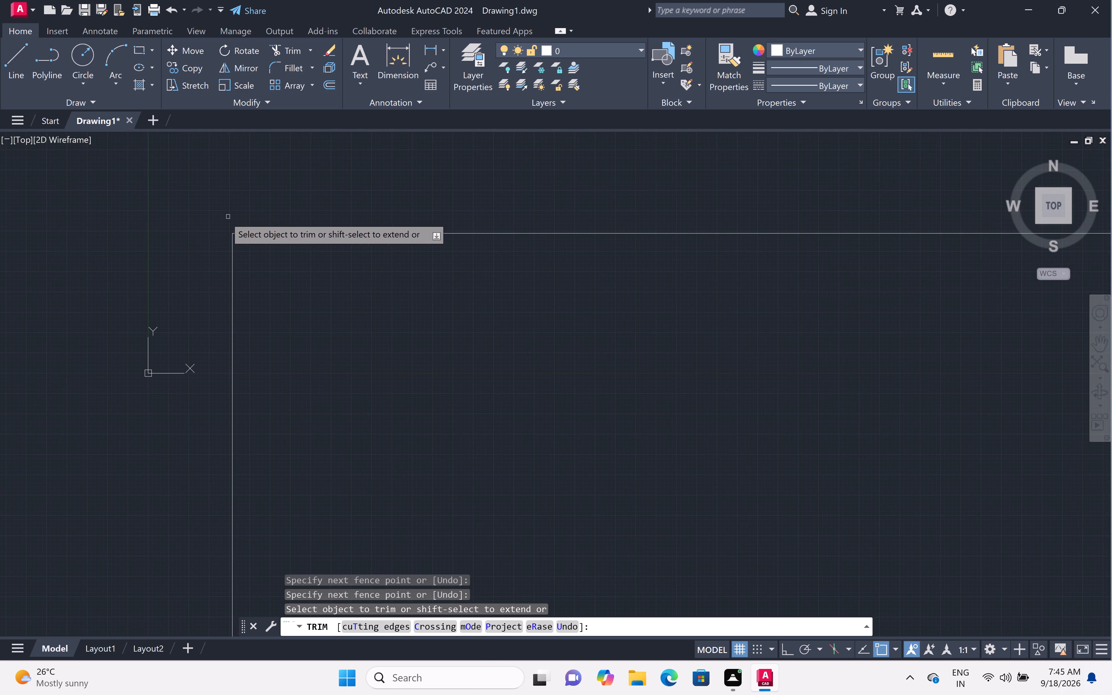
{"action": "middle_click", "coordinate": [176, 223]}
{"action": "key", "text": "Escape"}
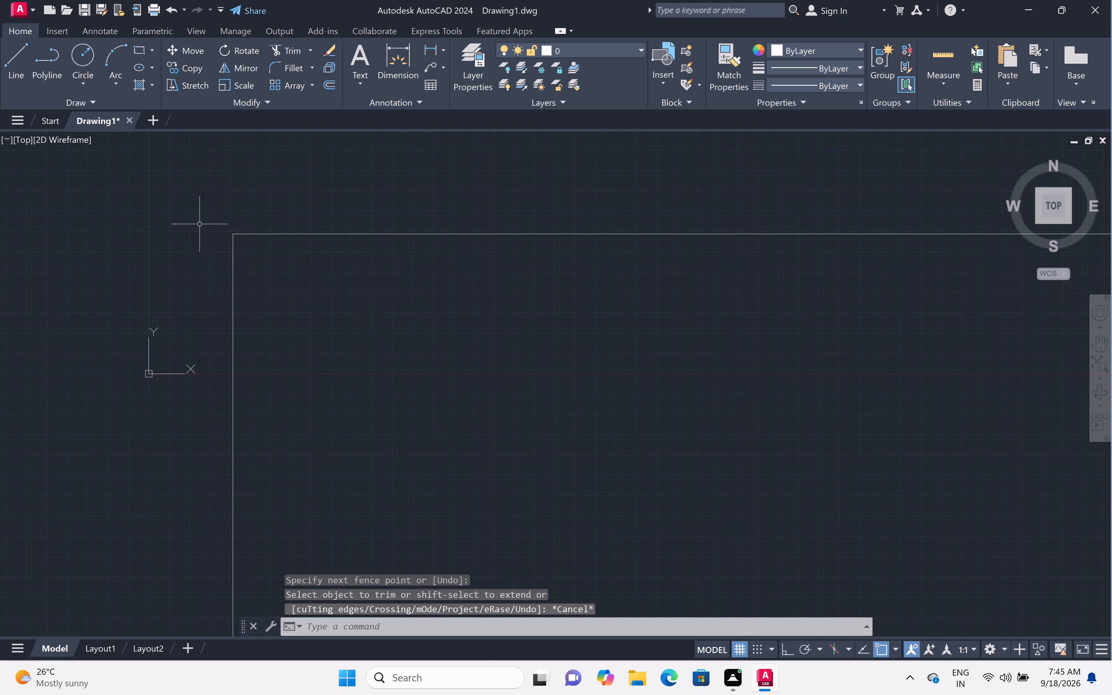
Move the two corner lines upward and slightly to the right, farther from the origin.
{"action": "middle_click_drag", "start_coordinate": [200, 224], "coordinate": [222, 337]}
{"action": "left_click", "coordinate": [374, 313]}
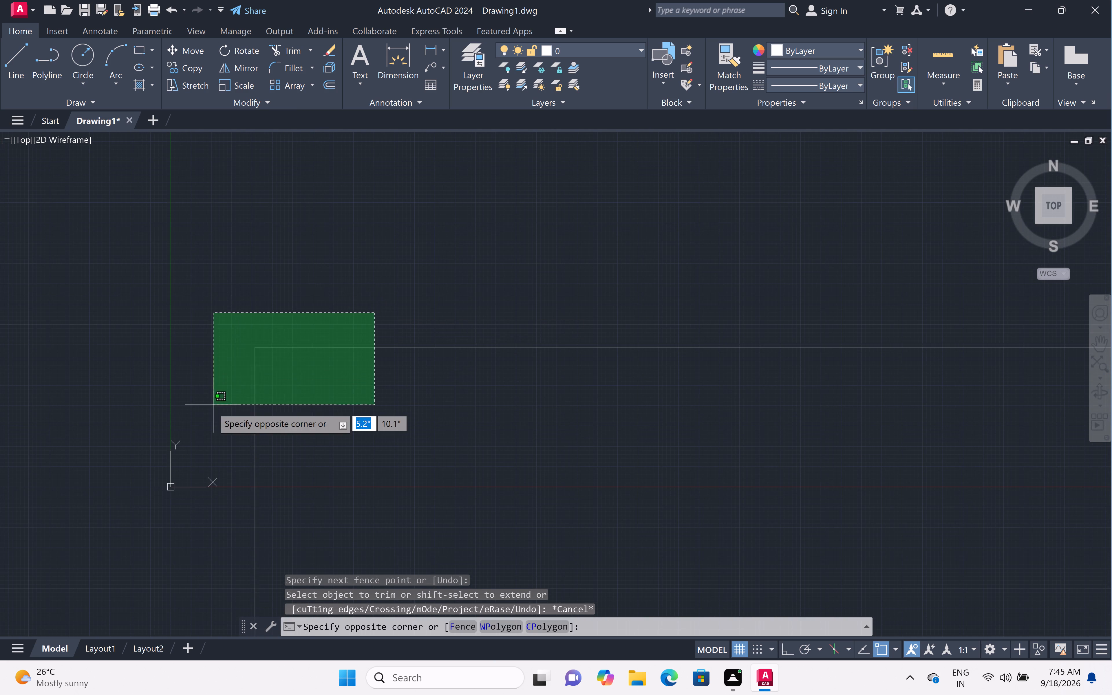
{"action": "left_click", "coordinate": [206, 416]}
{"action": "type", "text": "m"}
{"action": "key", "text": "space"}
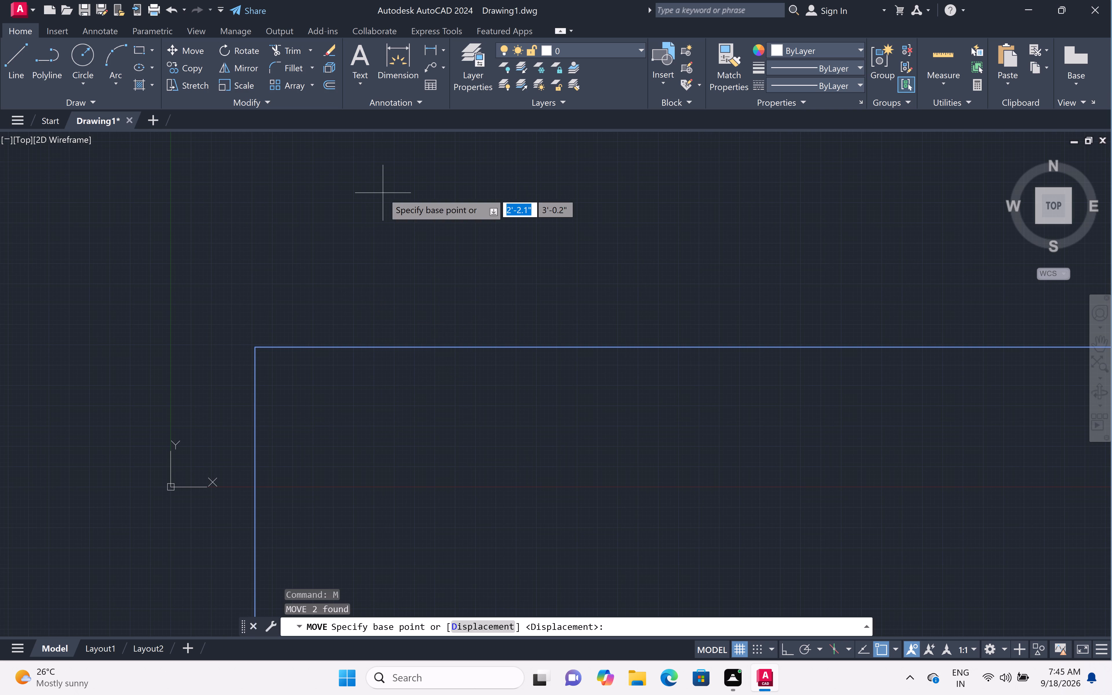
{"action": "left_click", "coordinate": [335, 347]}
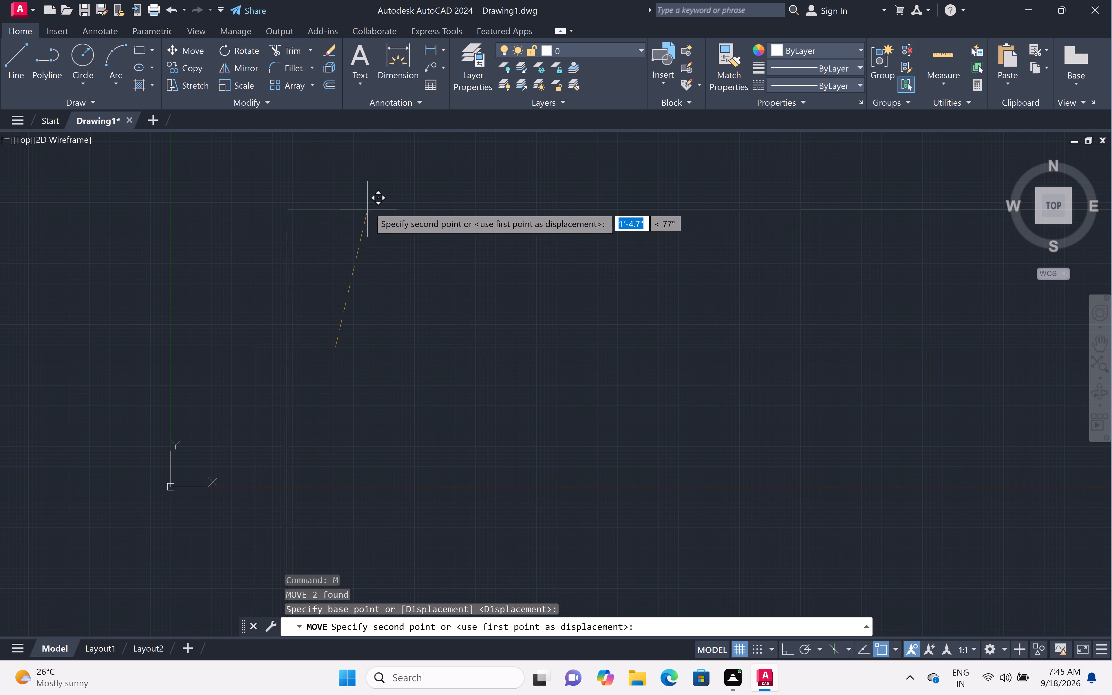
{"action": "left_click", "coordinate": [370, 199]}
Offset the vertical and horizontal corner lines 9" inward to form the wall thickness.
{"action": "scroll", "coordinate": [340, 191], "scroll_direction": "up", "scroll_amount": 3}
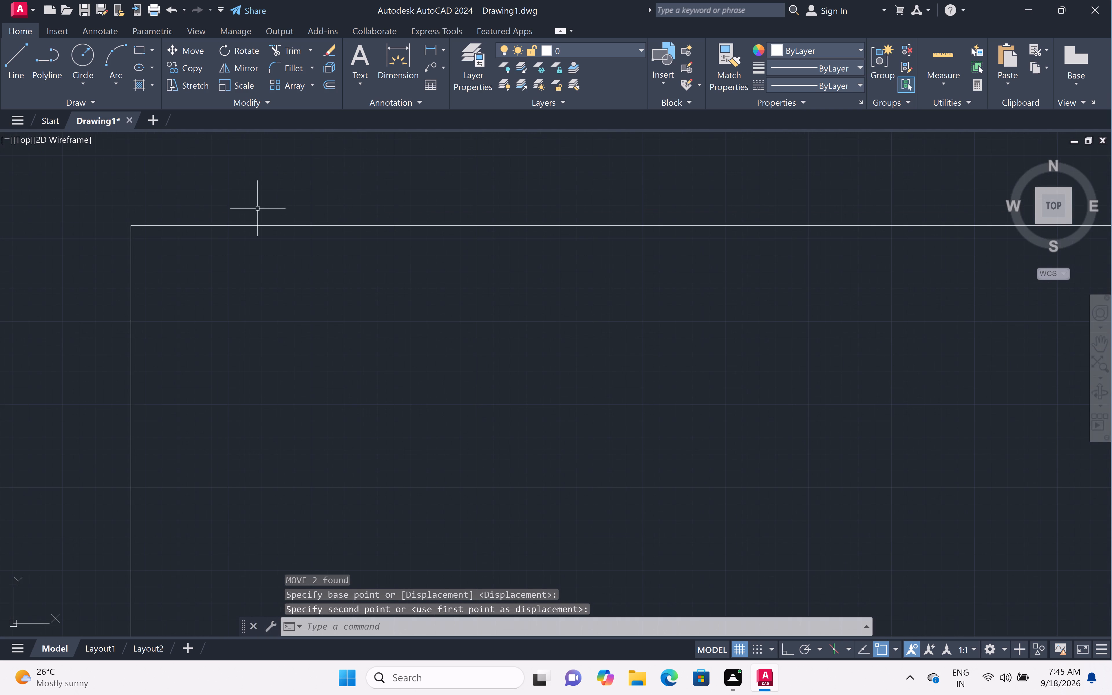
{"action": "scroll", "coordinate": [23, 224], "scroll_direction": "up", "scroll_amount": 2}
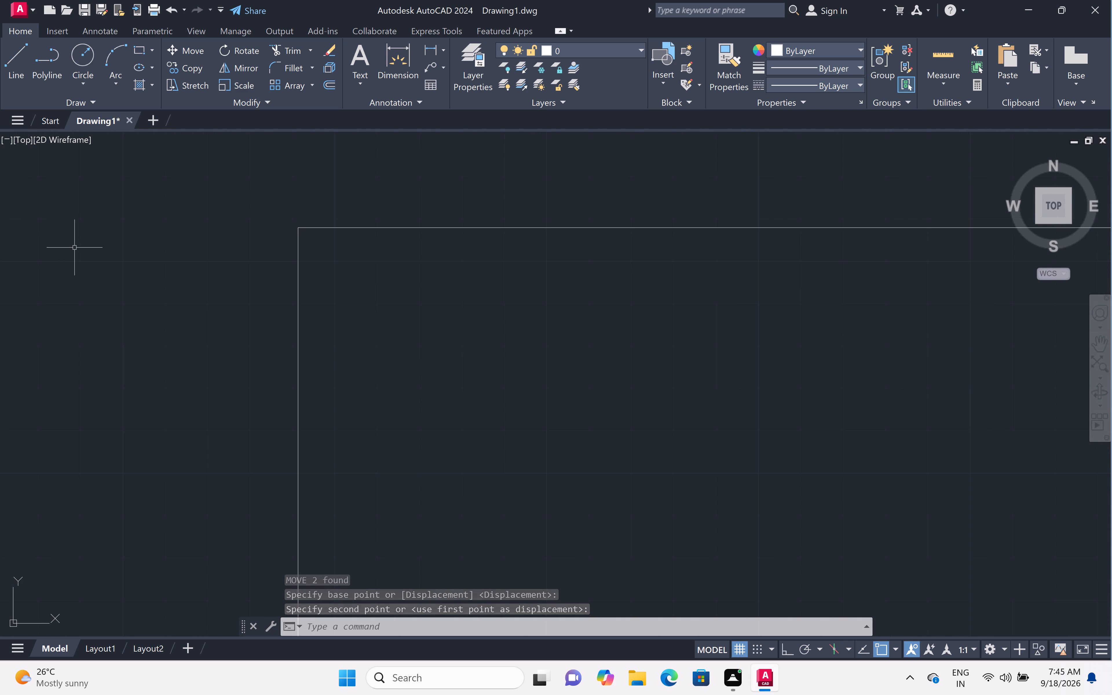
{"action": "type", "text": "off"}
{"action": "key", "text": "space"}
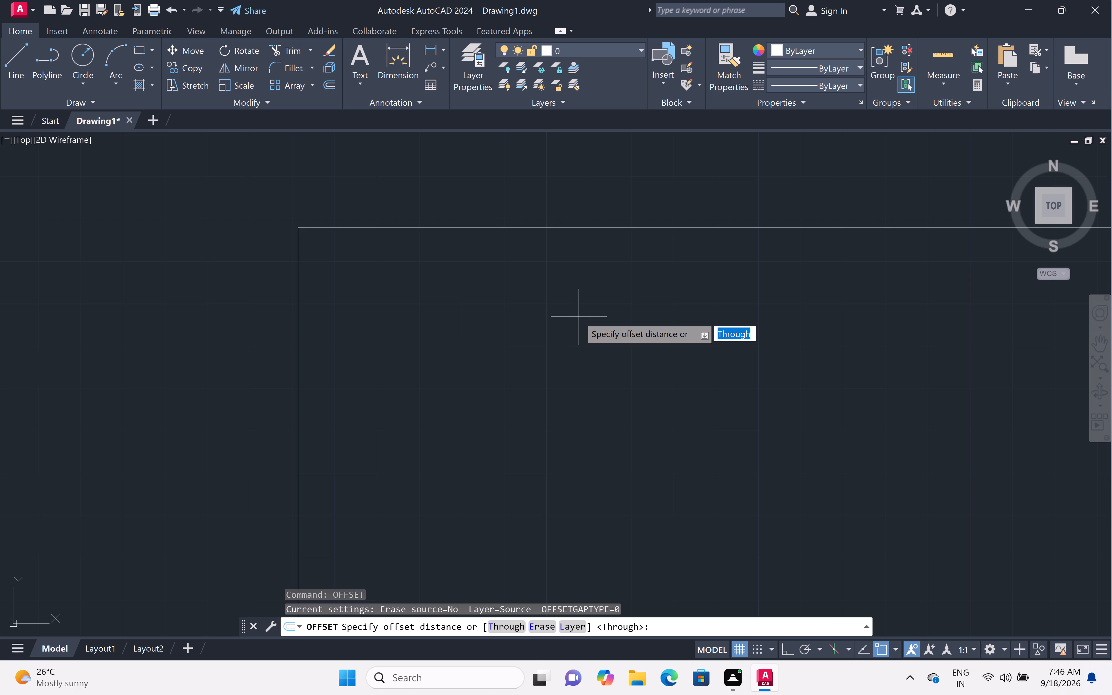
{"action": "key", "text": "9"}
{"action": "type", "text": "\""}
{"action": "key", "text": "space"}
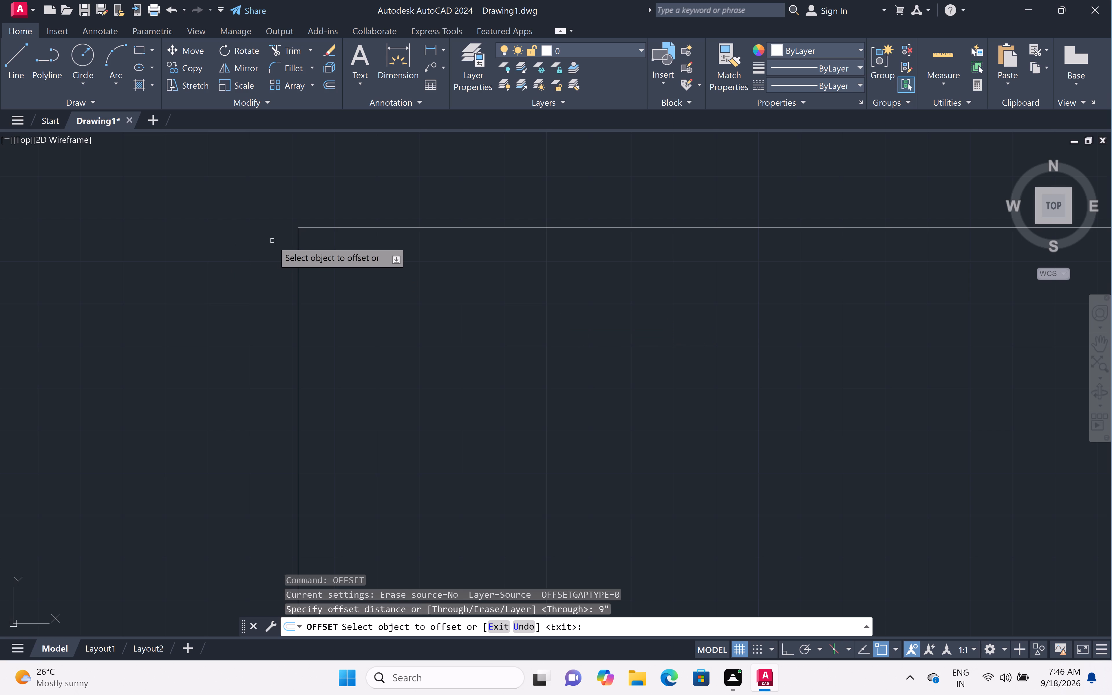
{"action": "scroll", "coordinate": [274, 238], "scroll_direction": "up", "scroll_amount": 1}
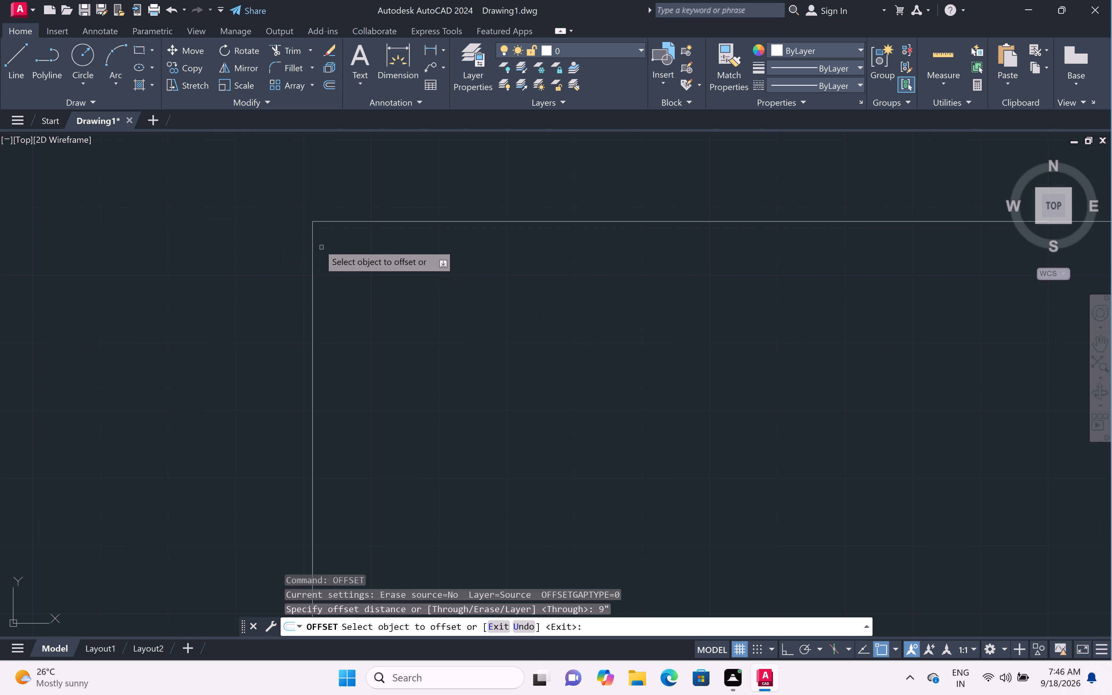
{"action": "left_click", "coordinate": [314, 250]}
{"action": "left_click", "coordinate": [485, 250]}
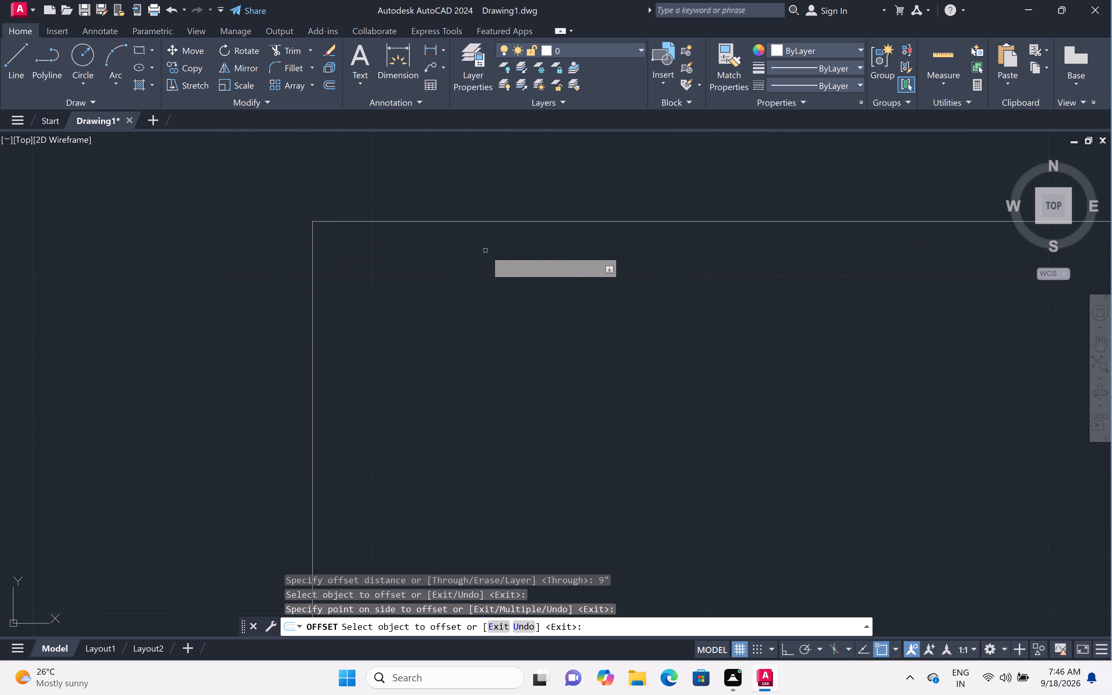
{"action": "scroll", "coordinate": [485, 249], "scroll_direction": "down", "scroll_amount": 6}
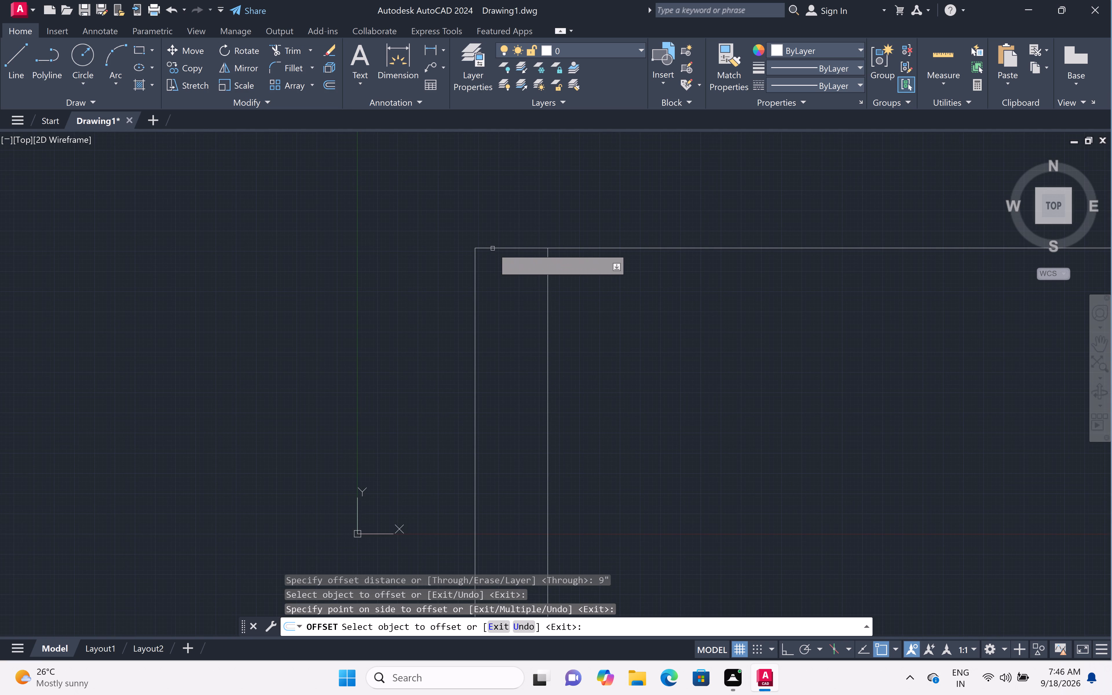
{"action": "double_click", "coordinate": [492, 248]}
{"action": "left_click", "coordinate": [498, 325]}
{"action": "scroll", "coordinate": [497, 296], "scroll_direction": "down", "scroll_amount": 6}
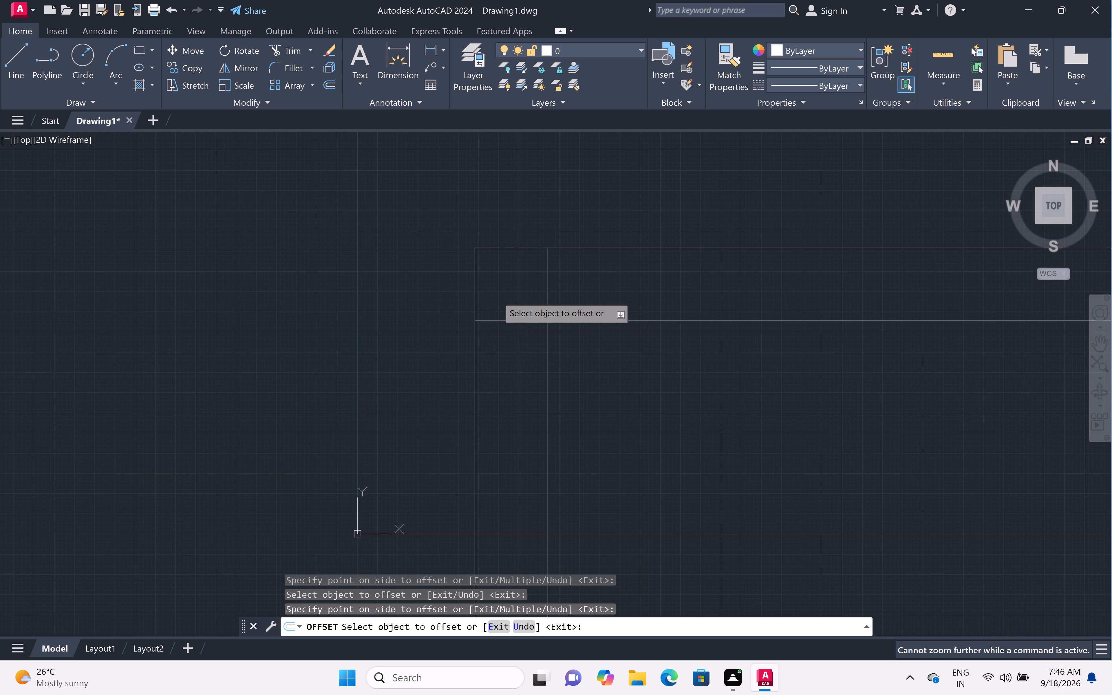
{"action": "key", "text": "Escape"}
Move all four wall lines up and to the right, well away from the origin.
{"action": "scroll", "coordinate": [497, 295], "scroll_direction": "down", "scroll_amount": 7}
{"action": "scroll", "coordinate": [498, 299], "scroll_direction": "up", "scroll_amount": 5}
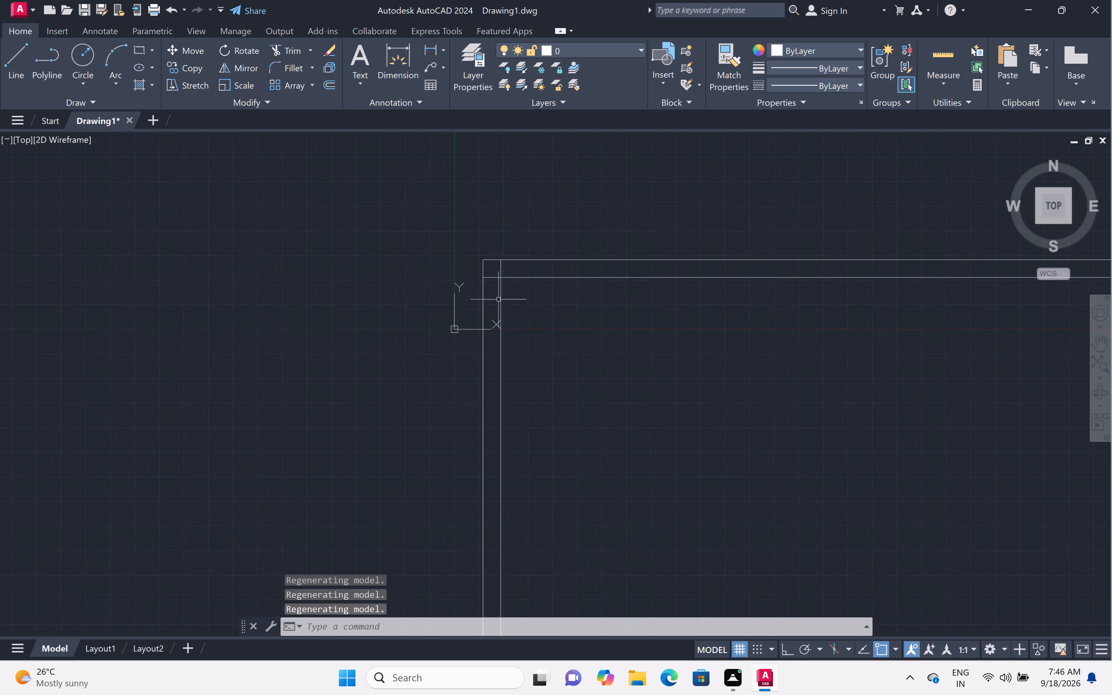
{"action": "left_click", "coordinate": [624, 202]}
{"action": "left_click", "coordinate": [446, 310]}
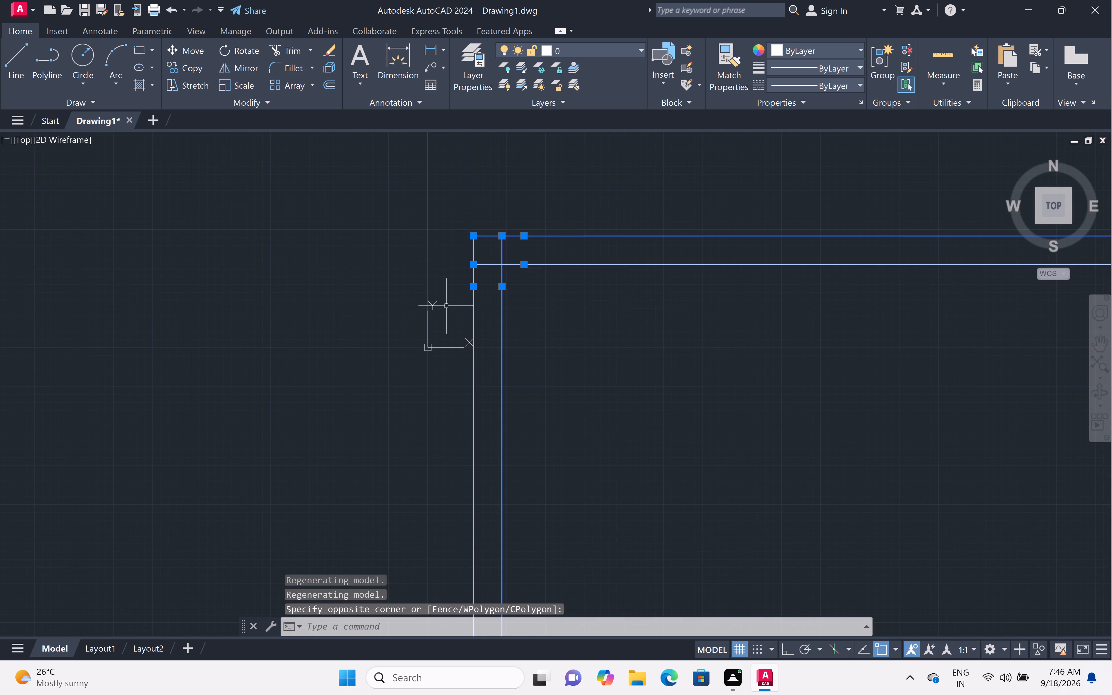
{"action": "scroll", "coordinate": [472, 276], "scroll_direction": "down", "scroll_amount": 14}
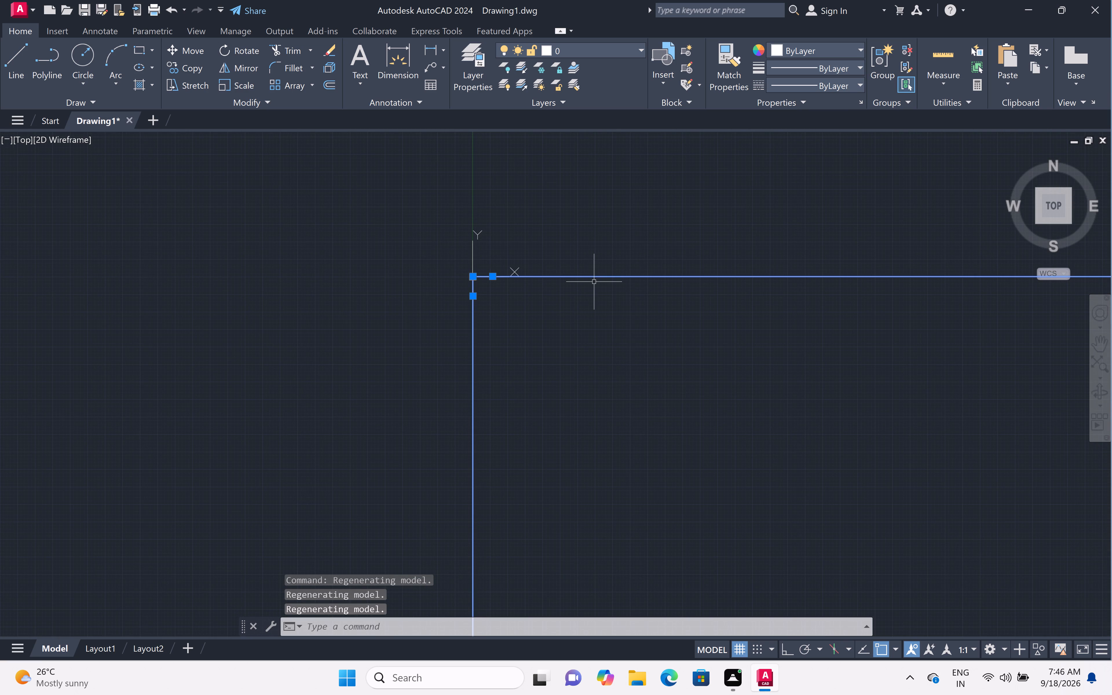
{"action": "type", "text": "m"}
{"action": "key", "text": "space"}
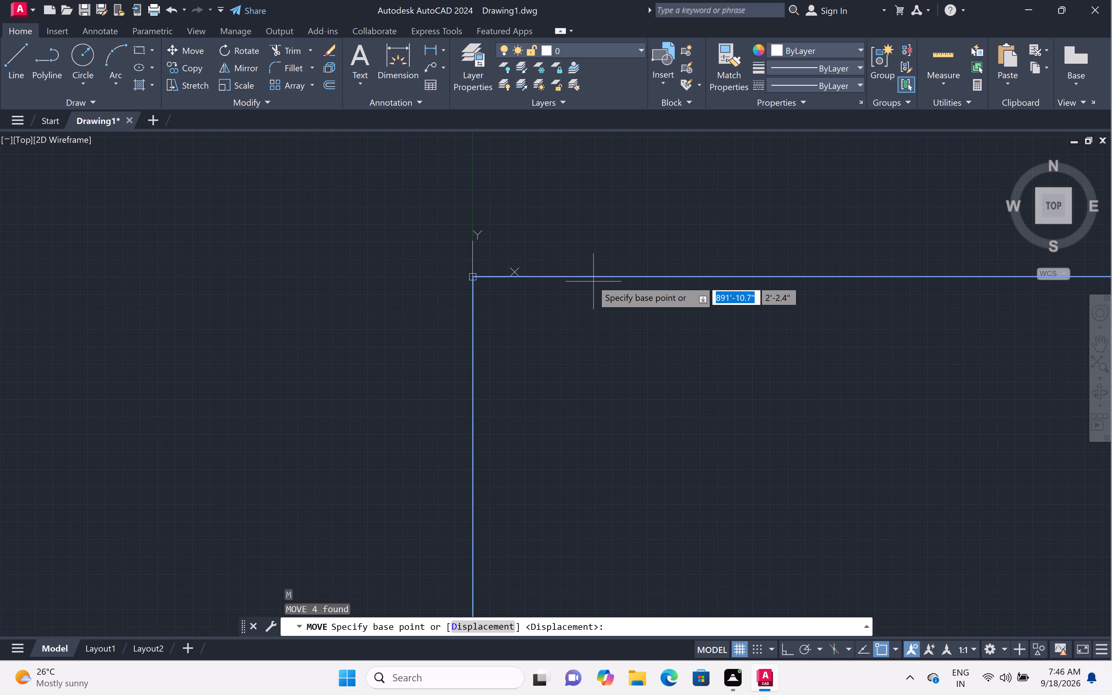
{"action": "left_click", "coordinate": [588, 277]}
{"action": "left_click", "coordinate": [670, 154]}
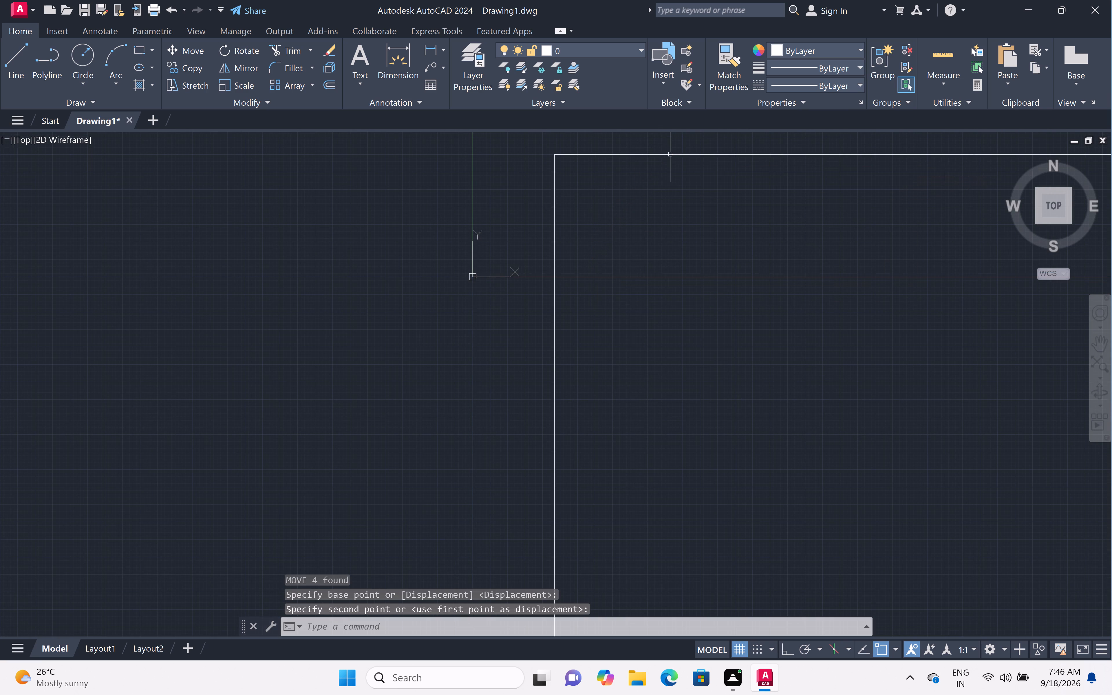
Move all four wall lines again, upward and slightly to the right, farther from the origin.
{"action": "scroll", "coordinate": [651, 170], "scroll_direction": "down", "scroll_amount": 5}
{"action": "scroll", "coordinate": [652, 175], "scroll_direction": "up", "scroll_amount": 4}
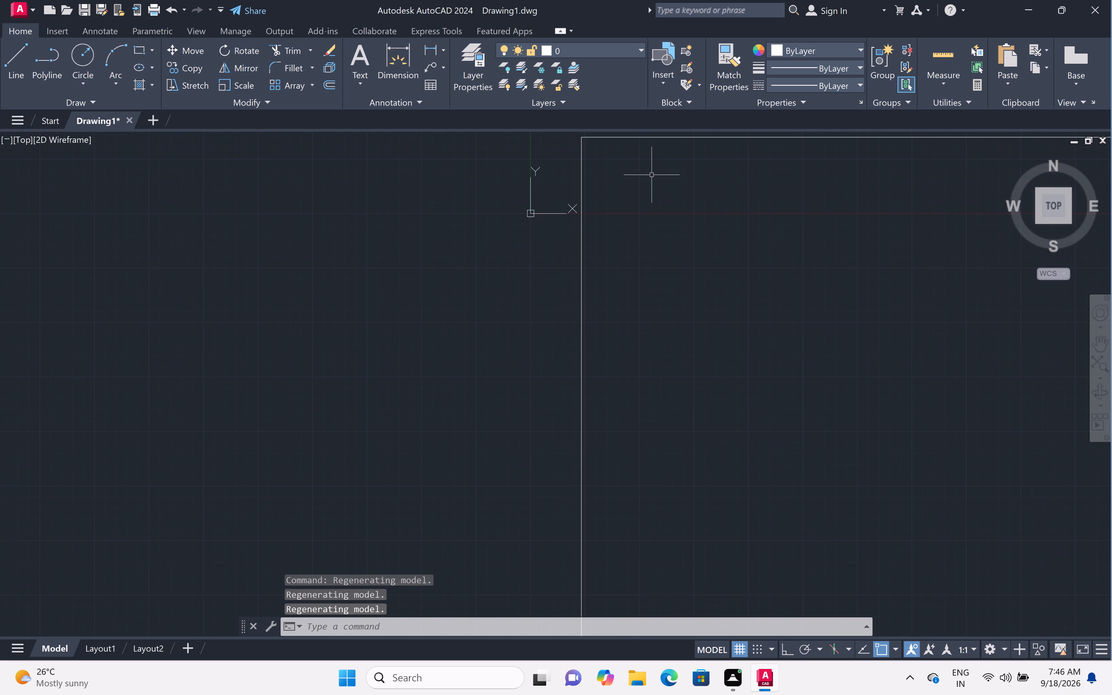
{"action": "scroll", "coordinate": [652, 170], "scroll_direction": "down", "scroll_amount": 2}
{"action": "left_click", "coordinate": [651, 147]}
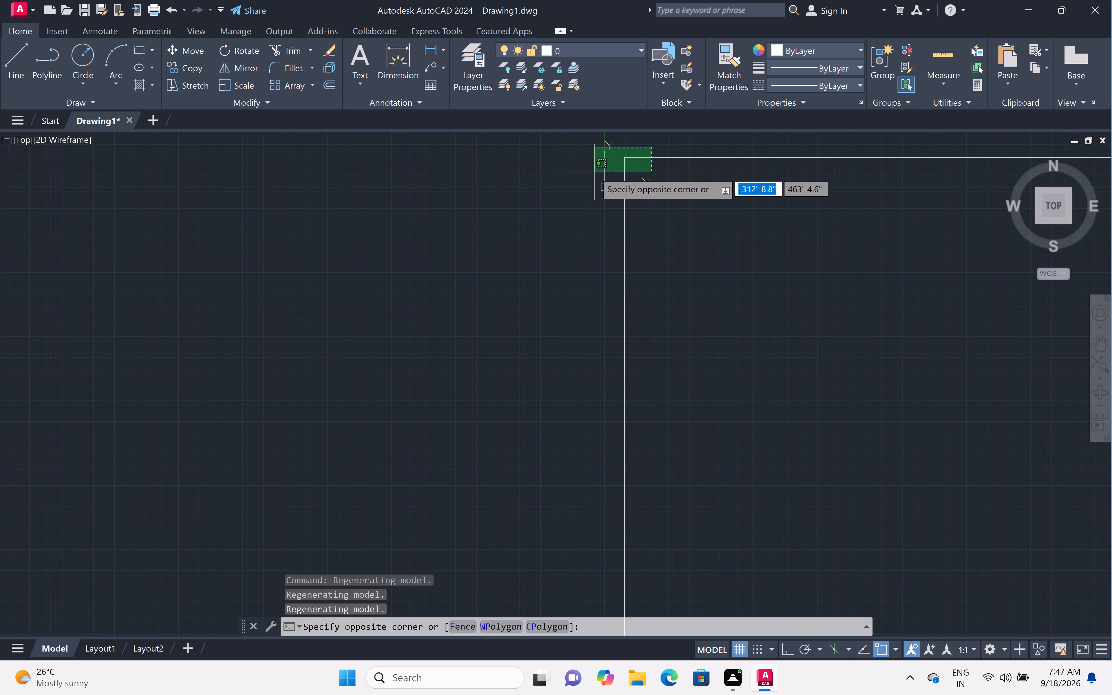
{"action": "left_click", "coordinate": [616, 175]}
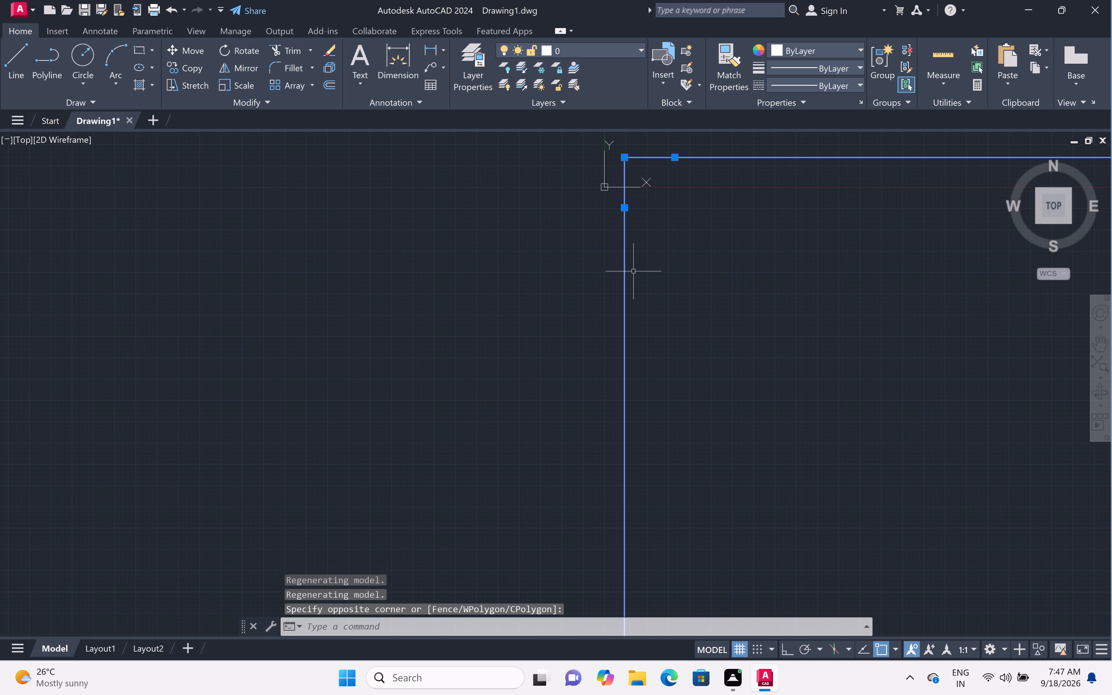
{"action": "type", "text": "m"}
{"action": "key", "text": "space"}
{"action": "scroll", "coordinate": [636, 251], "scroll_direction": "down", "scroll_amount": 1}
{"action": "scroll", "coordinate": [660, 197], "scroll_direction": "down", "scroll_amount": 1}
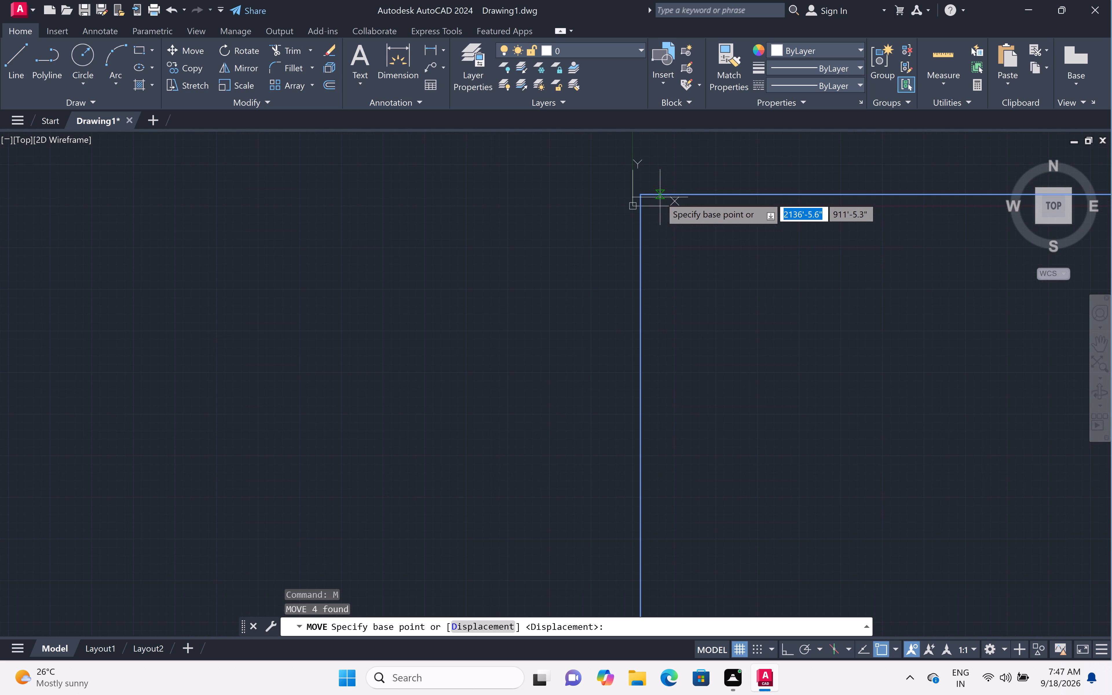
{"action": "middle_click_drag", "start_coordinate": [693, 253], "coordinate": [457, 429]}
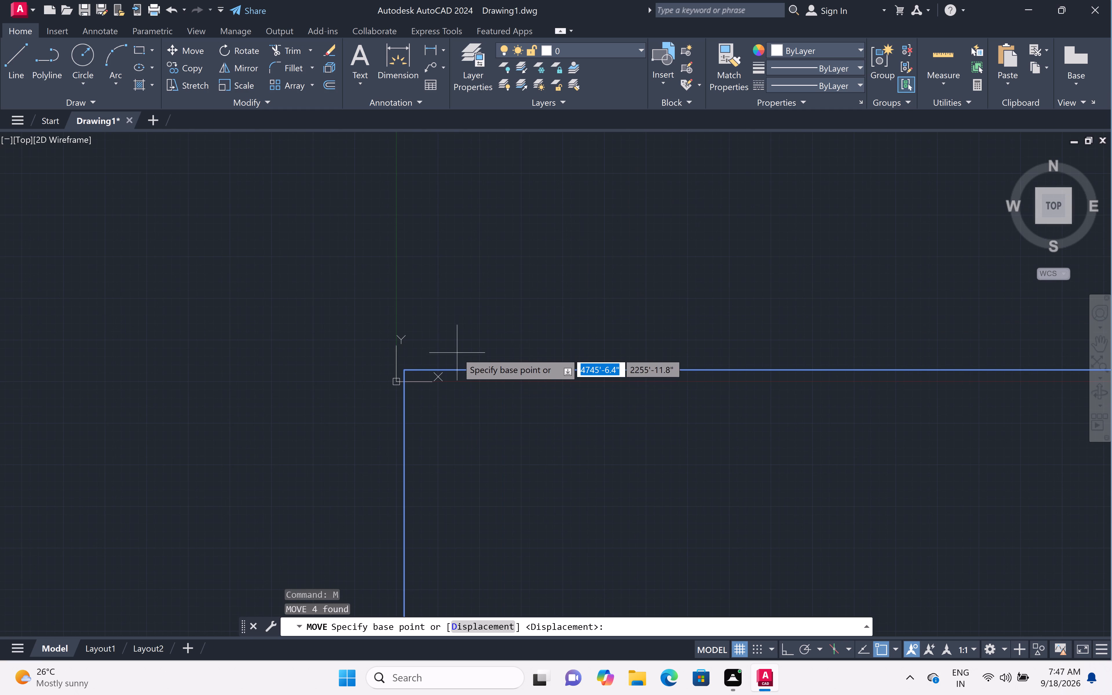
{"action": "left_click", "coordinate": [454, 370]}
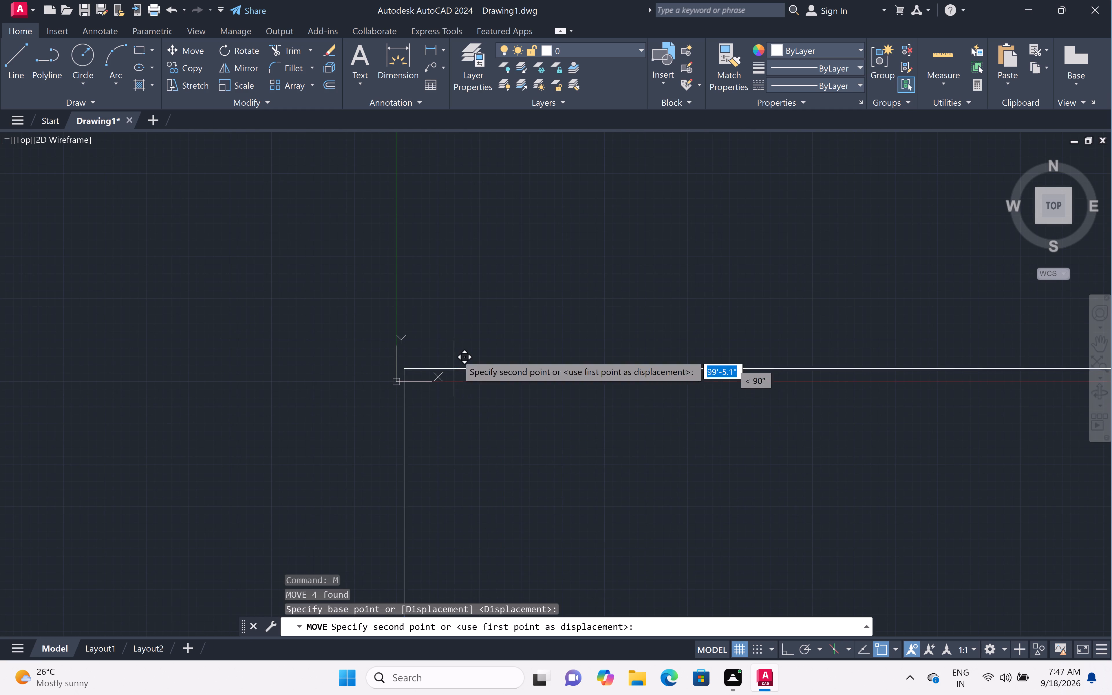
{"action": "left_click", "coordinate": [507, 196]}
Offset the inner vertical line of the left outer wall 11' to the right.
{"action": "scroll", "coordinate": [462, 195], "scroll_direction": "up", "scroll_amount": 5}
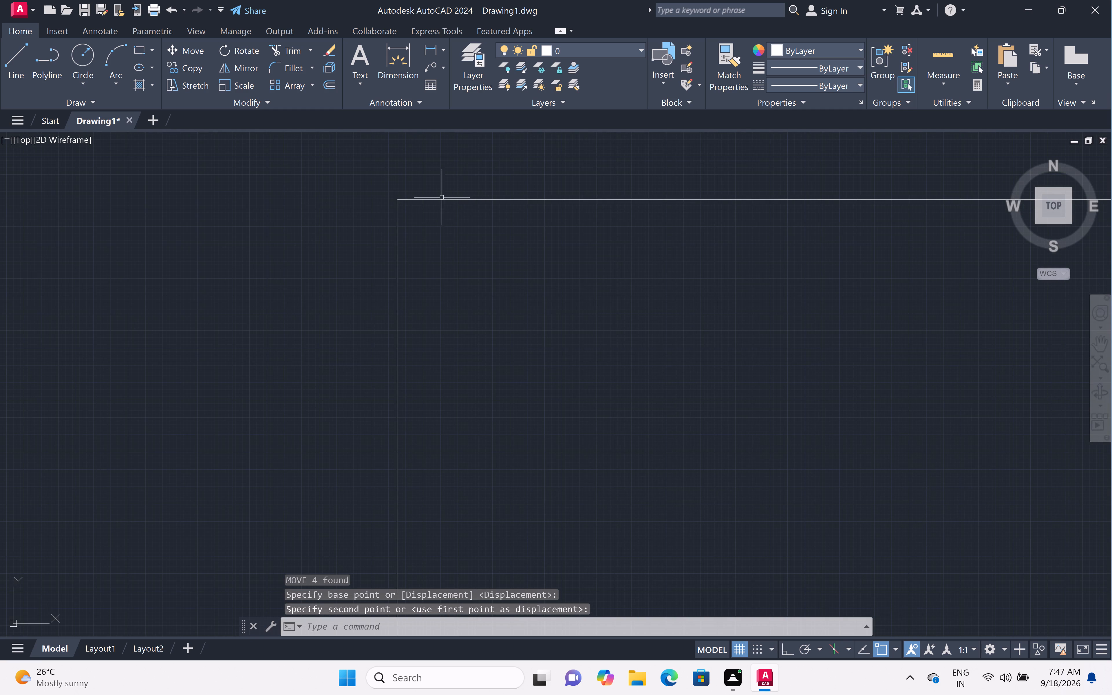
{"action": "scroll", "coordinate": [398, 200], "scroll_direction": "up", "scroll_amount": 4}
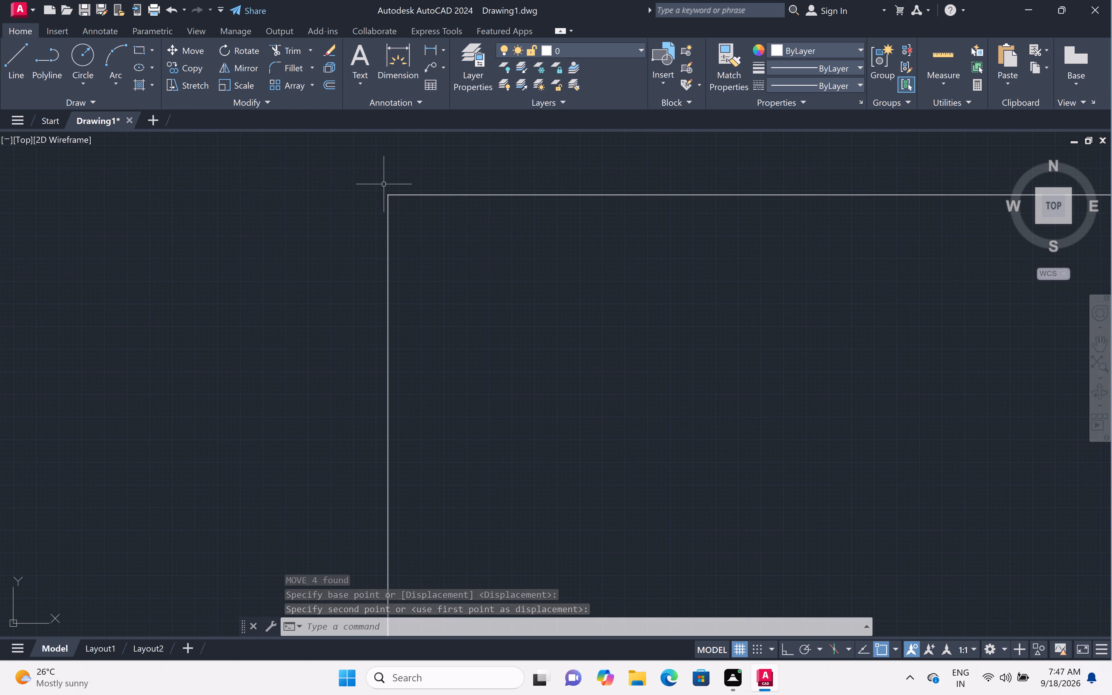
{"action": "scroll", "coordinate": [397, 188], "scroll_direction": "up", "scroll_amount": 5}
{"action": "scroll", "coordinate": [296, 250], "scroll_direction": "up", "scroll_amount": 1}
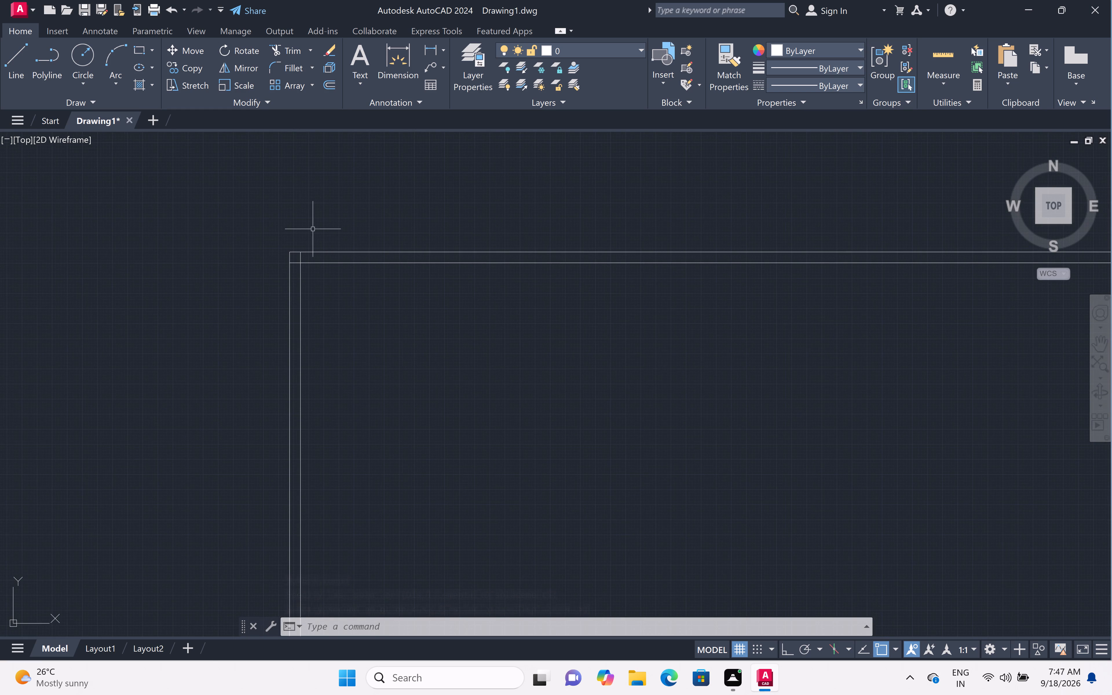
{"action": "type", "text": "off 11'"}
{"action": "key", "text": "space"}
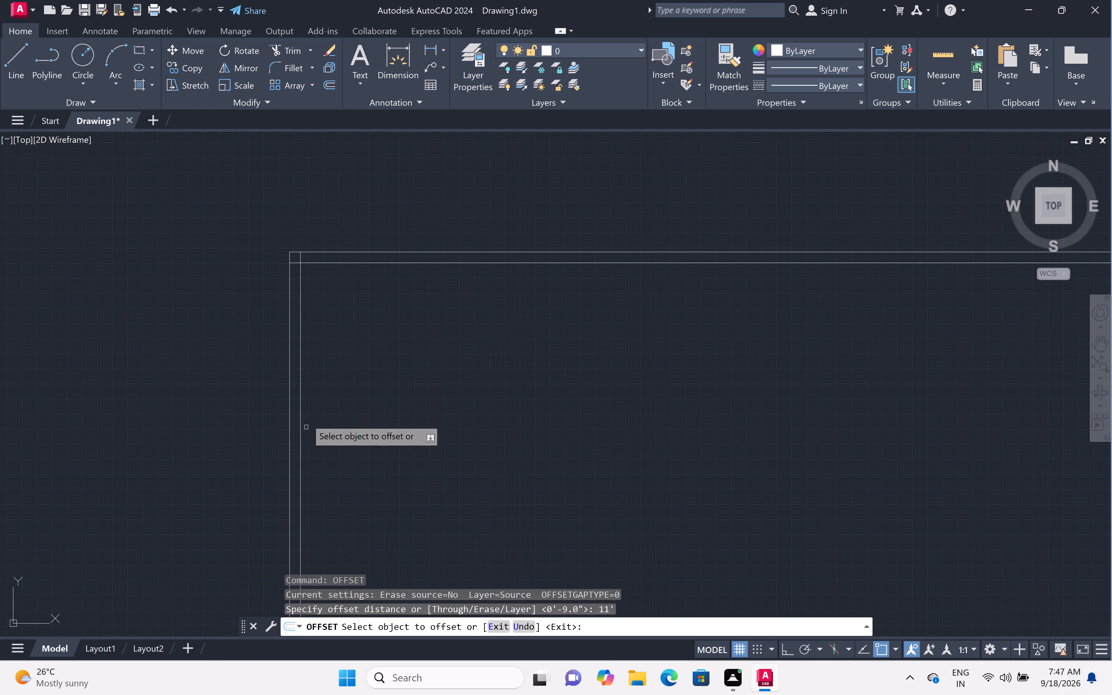
{"action": "left_click", "coordinate": [300, 381]}
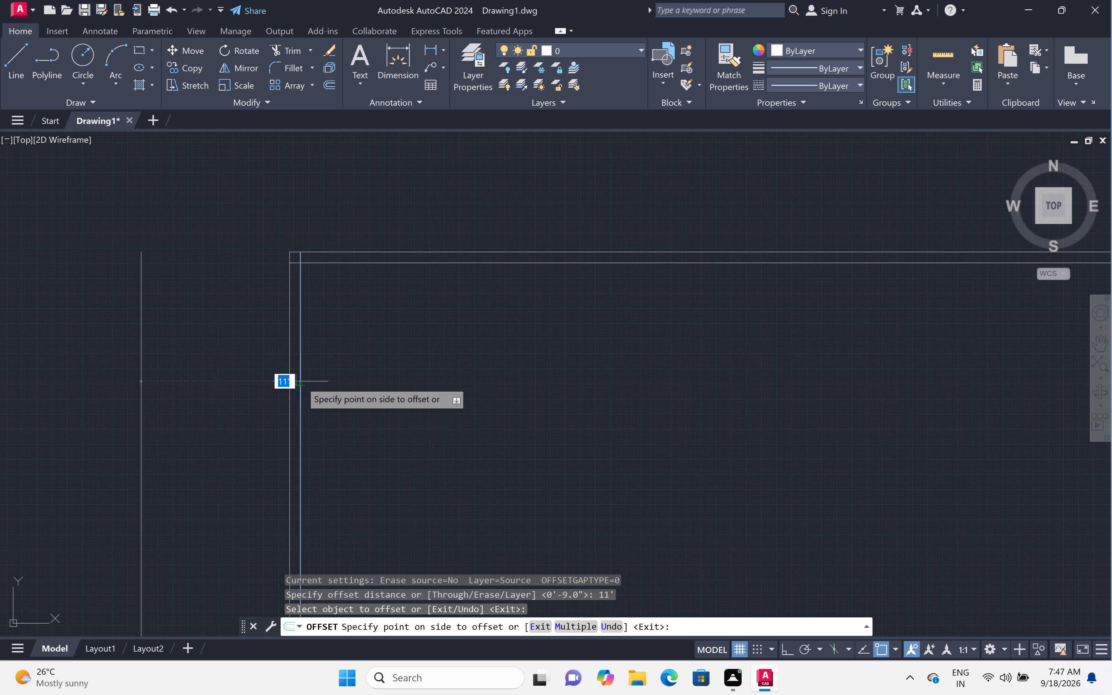
{"action": "left_click", "coordinate": [608, 366]}
{"action": "key", "text": "space"}
Offset the inner horizontal line of the top outer wall 9' downward.
{"action": "key", "text": "space"}
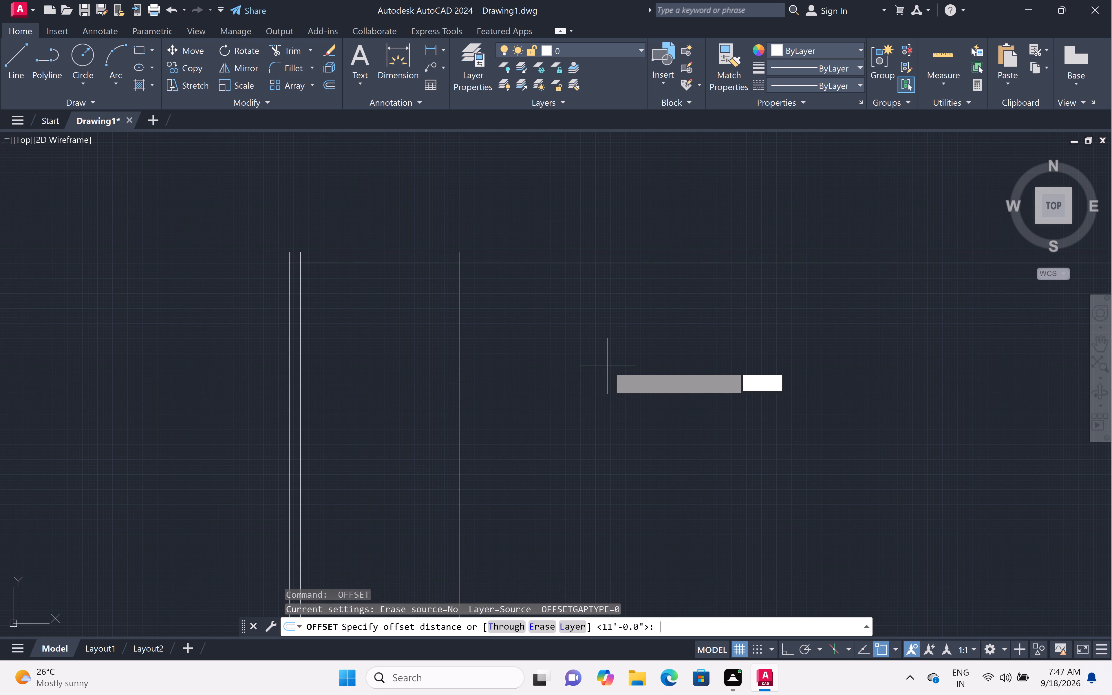
{"action": "type", "text": "9"}
{"action": "key", "text": "apostrophe"}
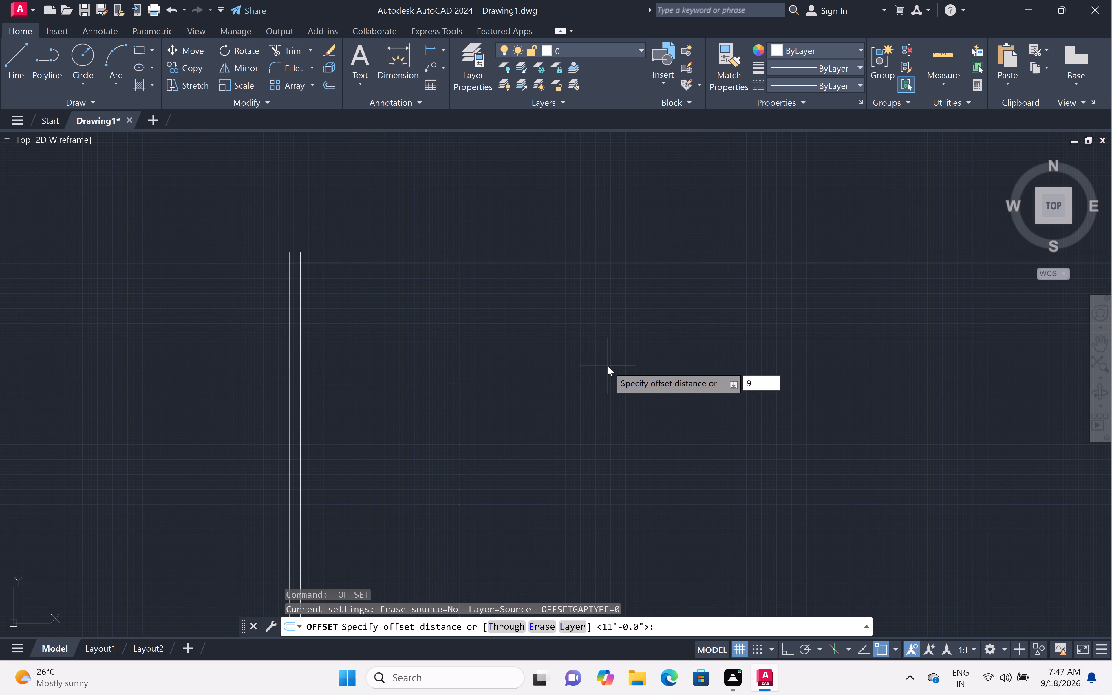
{"action": "key", "text": "space"}
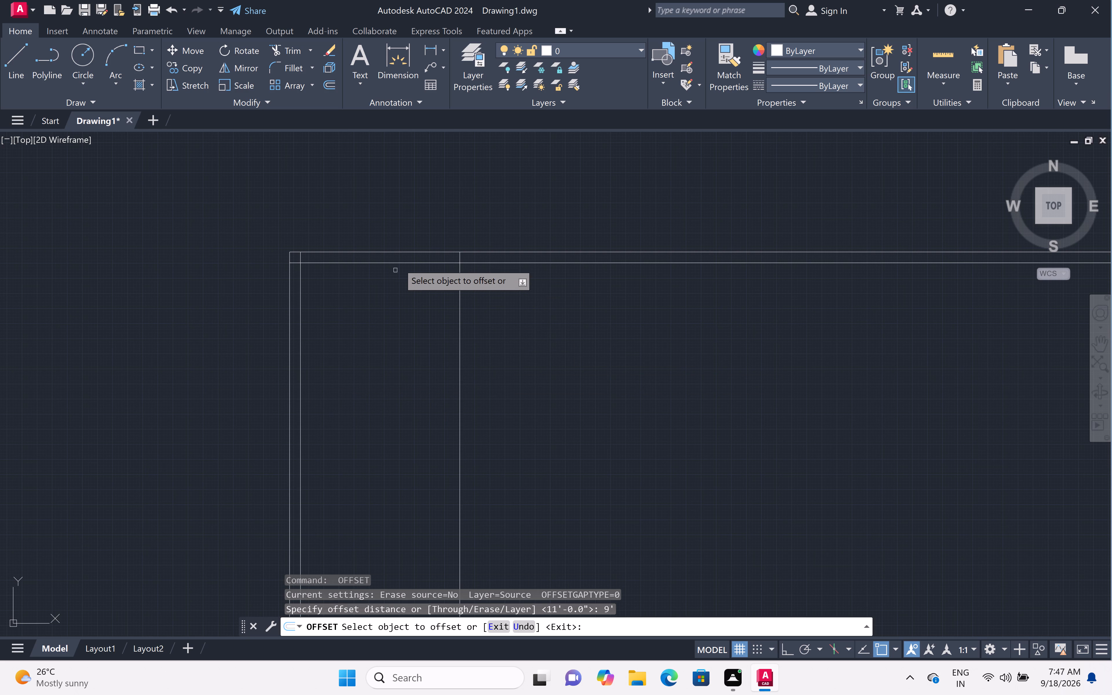
{"action": "left_click", "coordinate": [404, 263]}
{"action": "left_click", "coordinate": [409, 377]}
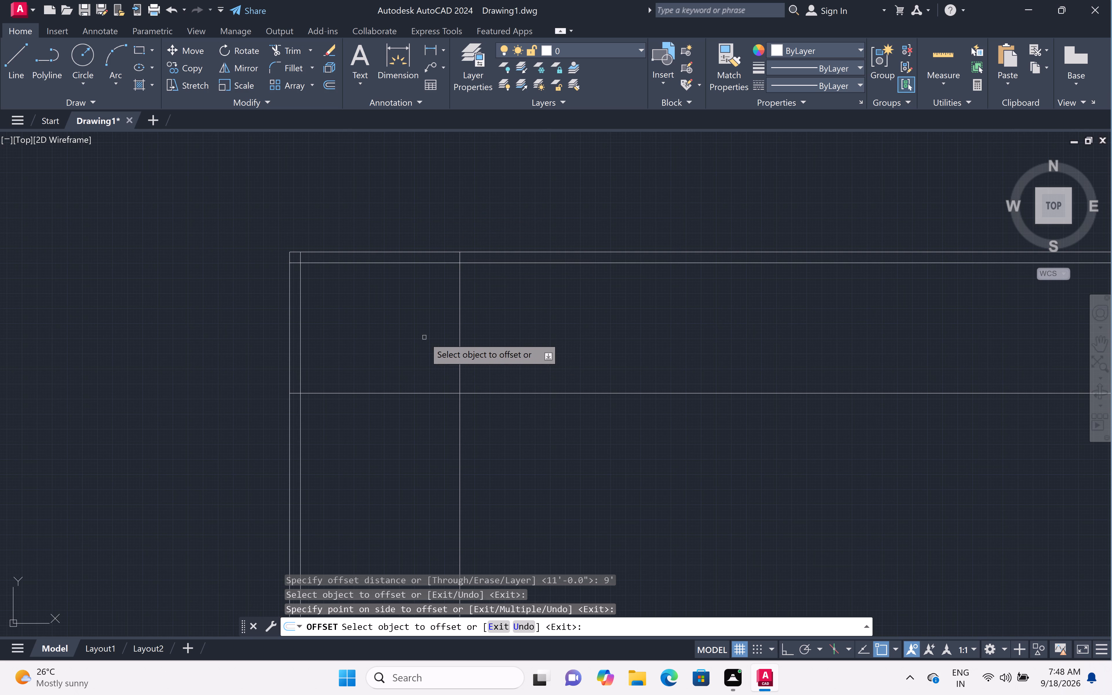
{"action": "key", "text": "Escape"}
{"action": "key", "text": "Escape"}
{"action": "key", "text": "Escape"}
{"action": "key", "text": "Escape"}
{"action": "key", "text": "Escape"}
{"action": "key", "text": "Escape"}
{"action": "key", "text": "Escape"}
{"action": "key", "text": "Escape"}
{"action": "key", "text": "Escape"}
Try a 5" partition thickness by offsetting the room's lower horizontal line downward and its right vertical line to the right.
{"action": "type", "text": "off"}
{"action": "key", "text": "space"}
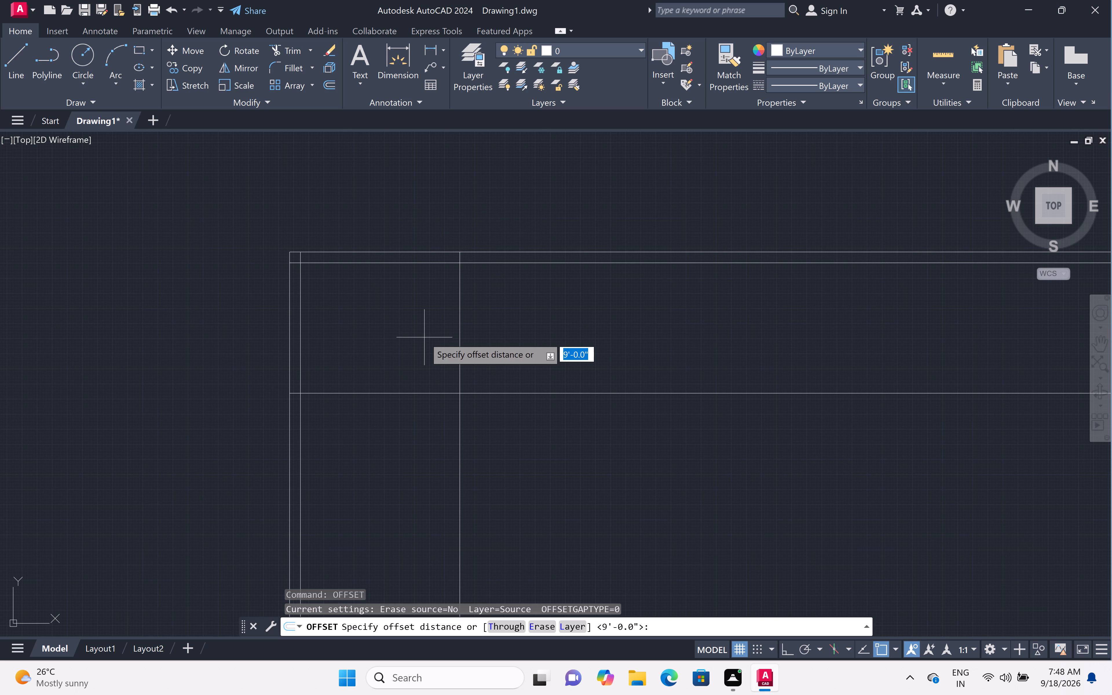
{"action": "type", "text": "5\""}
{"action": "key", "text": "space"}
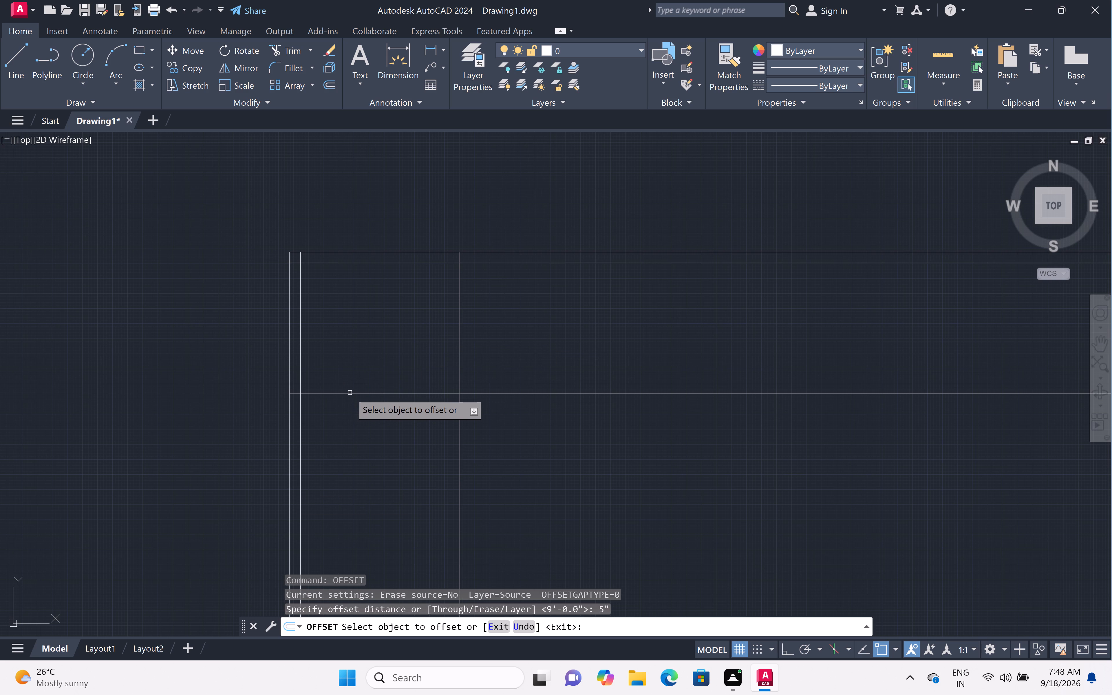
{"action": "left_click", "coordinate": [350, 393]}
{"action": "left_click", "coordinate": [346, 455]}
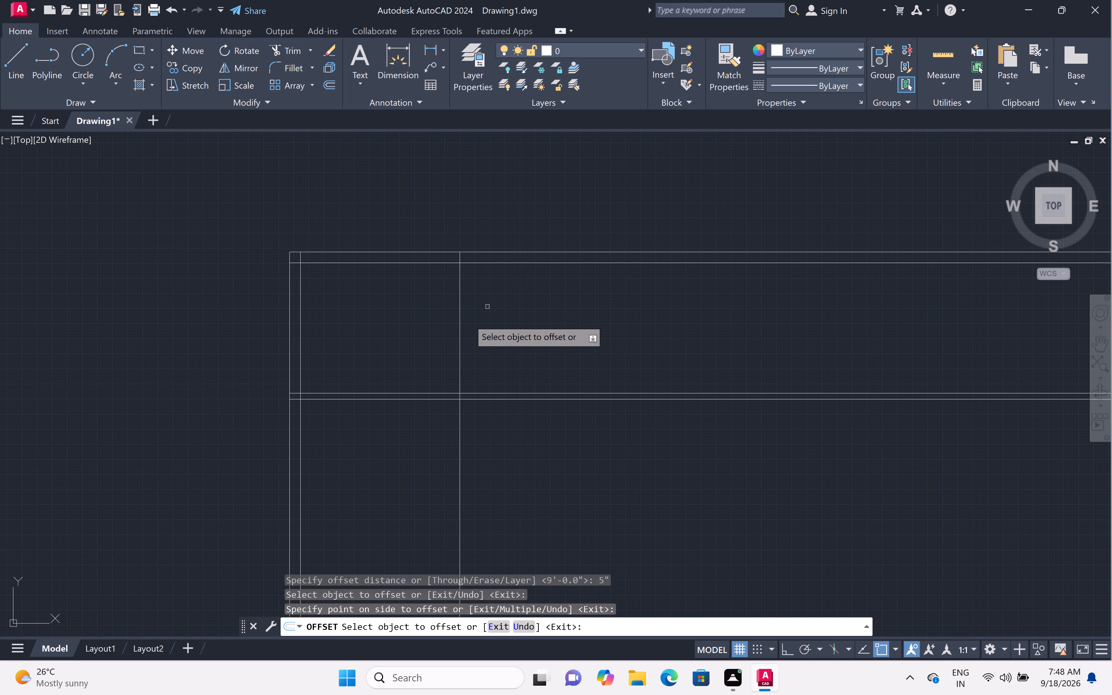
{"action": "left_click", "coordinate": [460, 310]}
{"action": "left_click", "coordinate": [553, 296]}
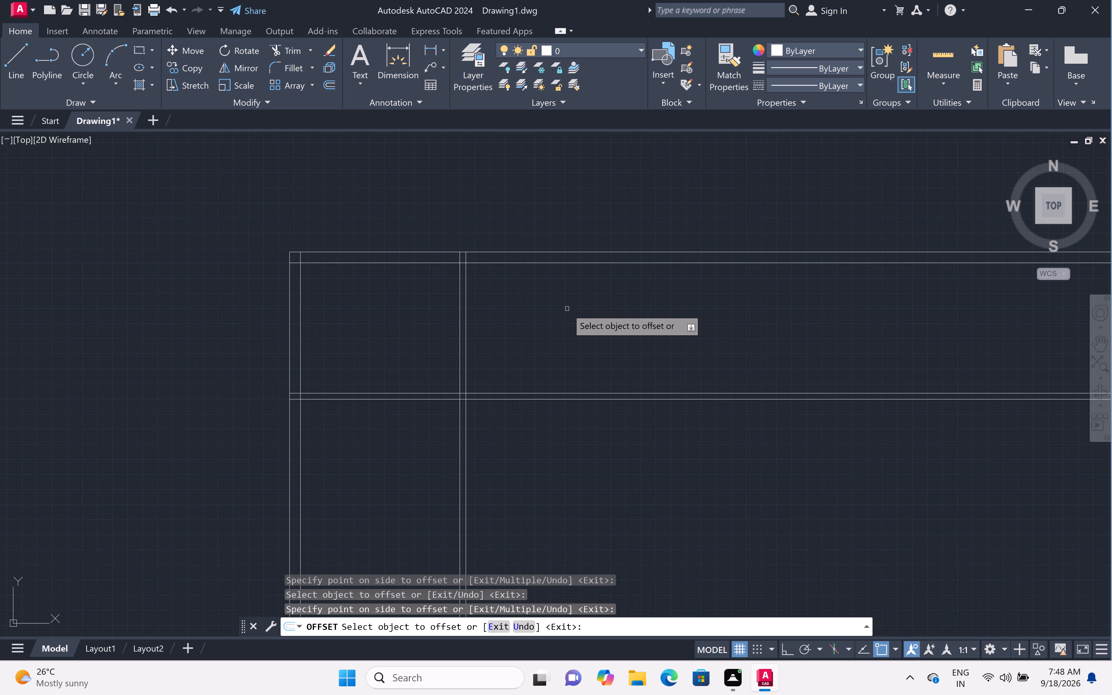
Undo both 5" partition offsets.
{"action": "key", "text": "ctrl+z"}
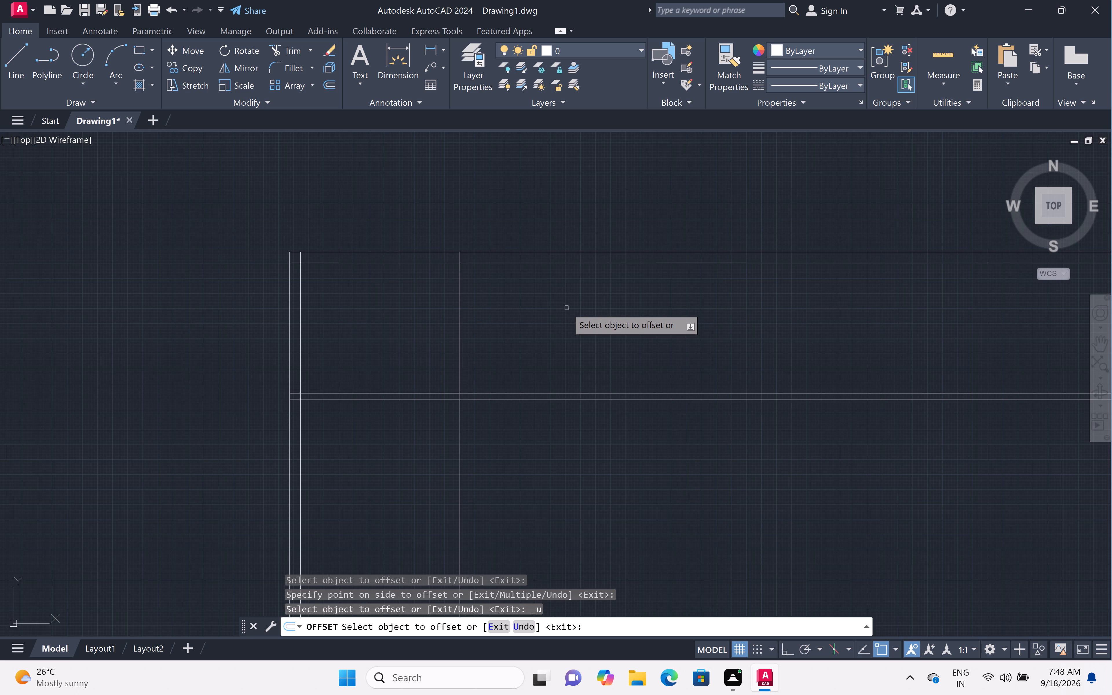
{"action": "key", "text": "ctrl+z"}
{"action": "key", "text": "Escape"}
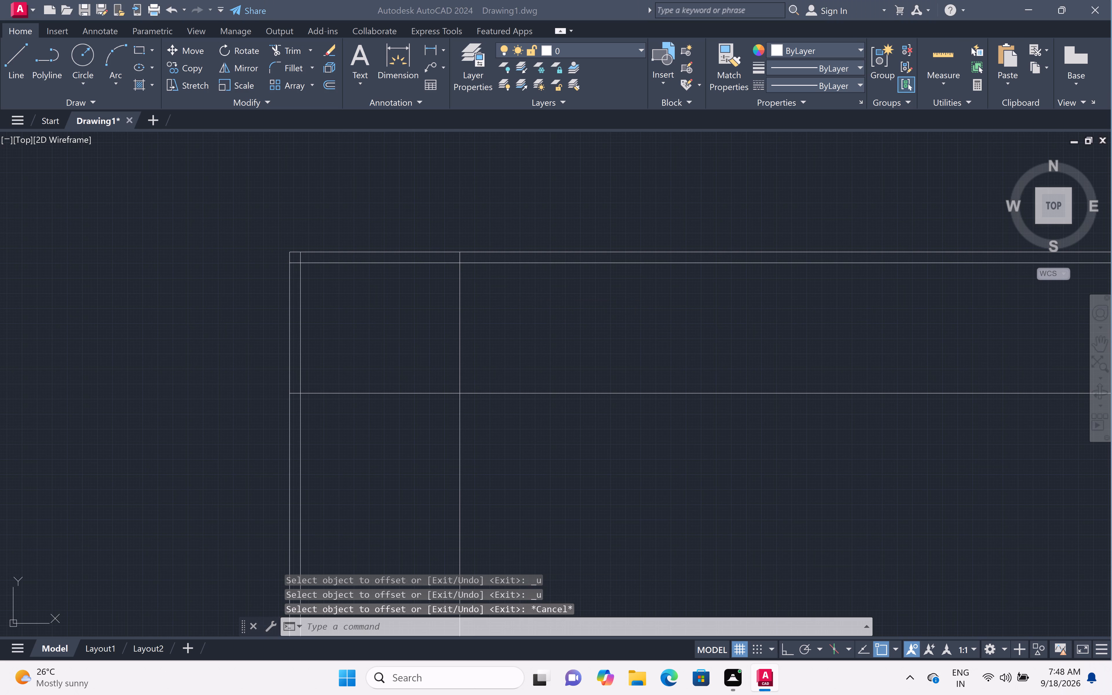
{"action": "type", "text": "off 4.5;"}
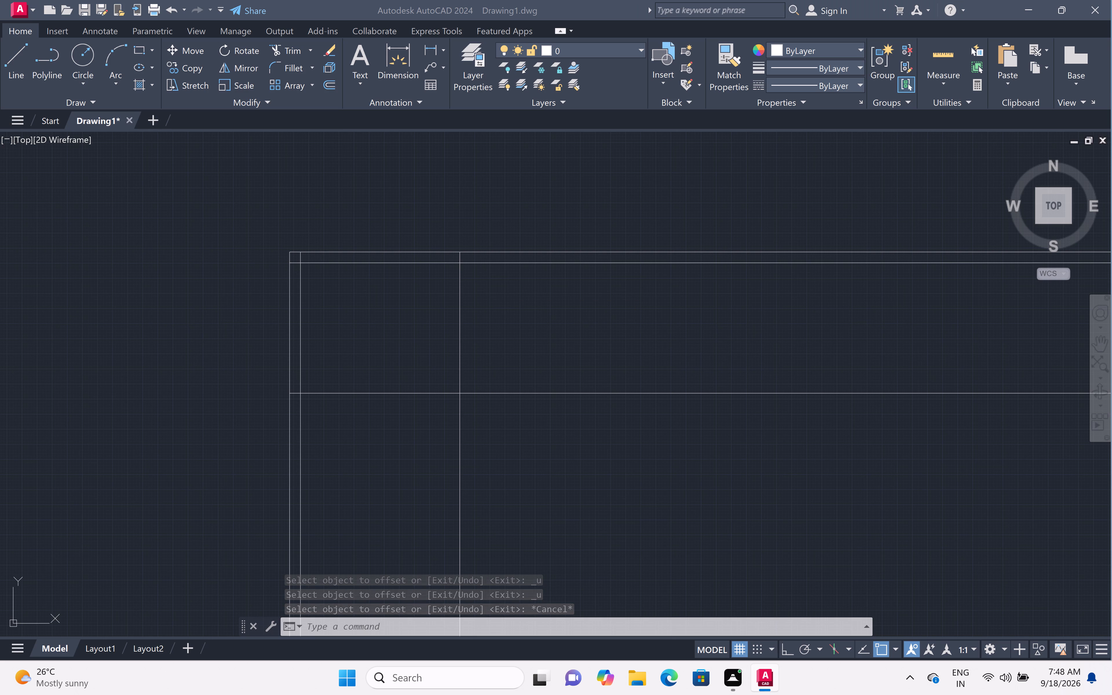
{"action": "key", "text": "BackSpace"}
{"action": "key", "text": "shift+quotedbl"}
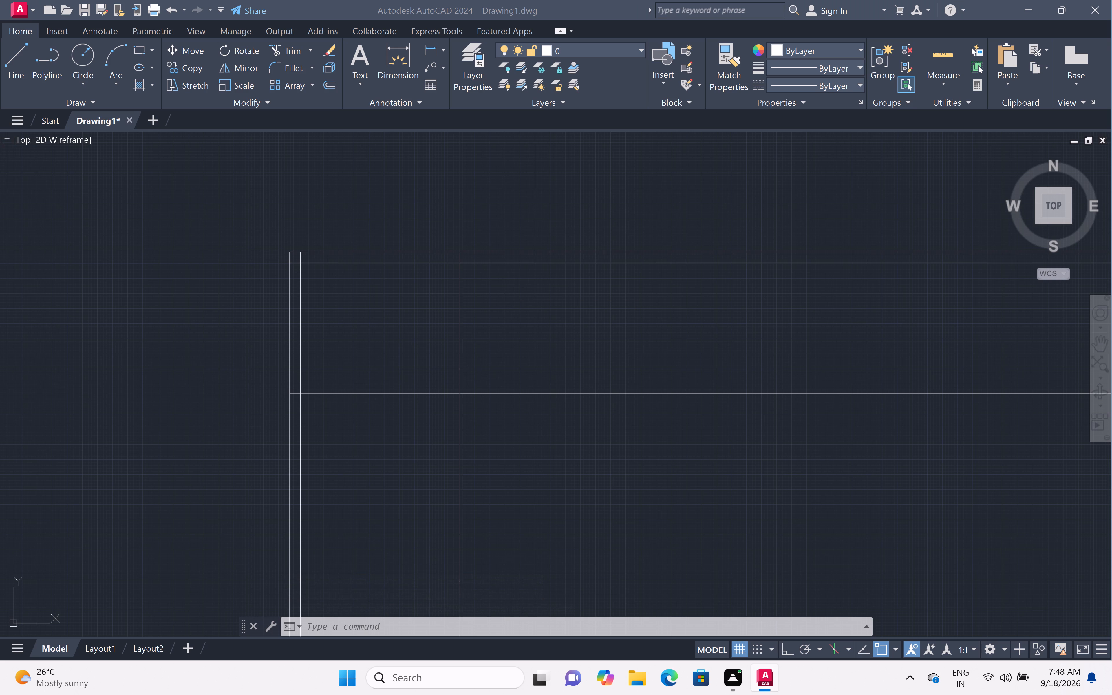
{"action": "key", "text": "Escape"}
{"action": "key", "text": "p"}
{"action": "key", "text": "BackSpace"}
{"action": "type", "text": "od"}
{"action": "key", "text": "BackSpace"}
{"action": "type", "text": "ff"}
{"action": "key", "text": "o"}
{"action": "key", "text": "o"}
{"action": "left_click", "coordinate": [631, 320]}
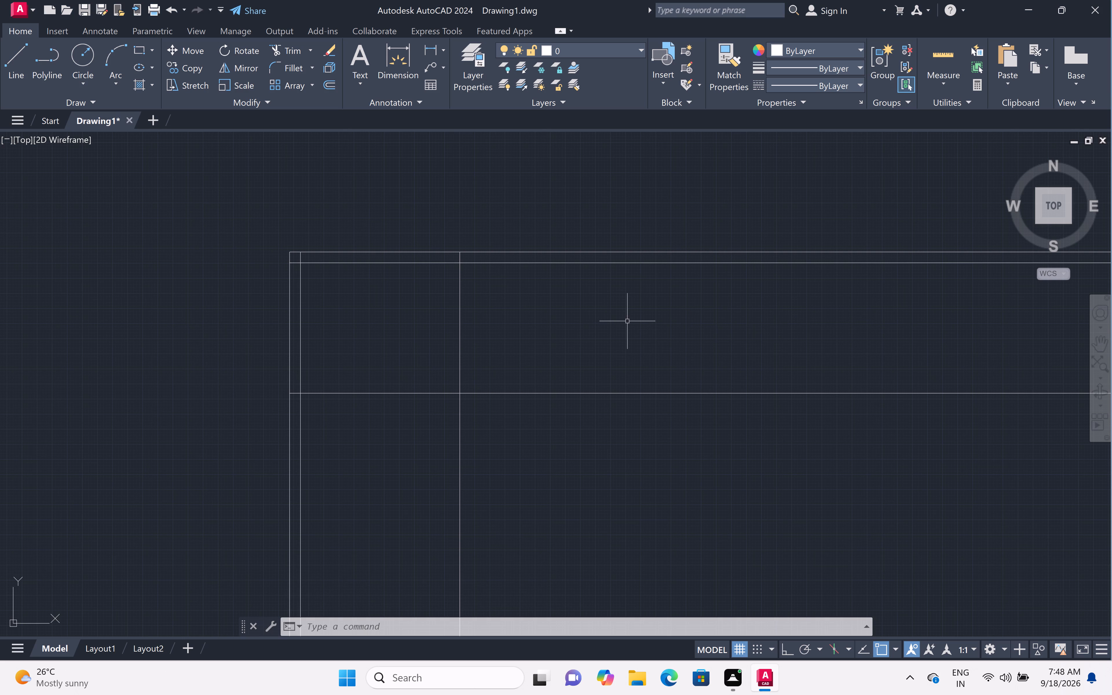
Offset the room's lower horizontal line 4.5" downward and its right vertical line 4.5" to the right as partition thickness.
{"action": "key", "text": "o"}
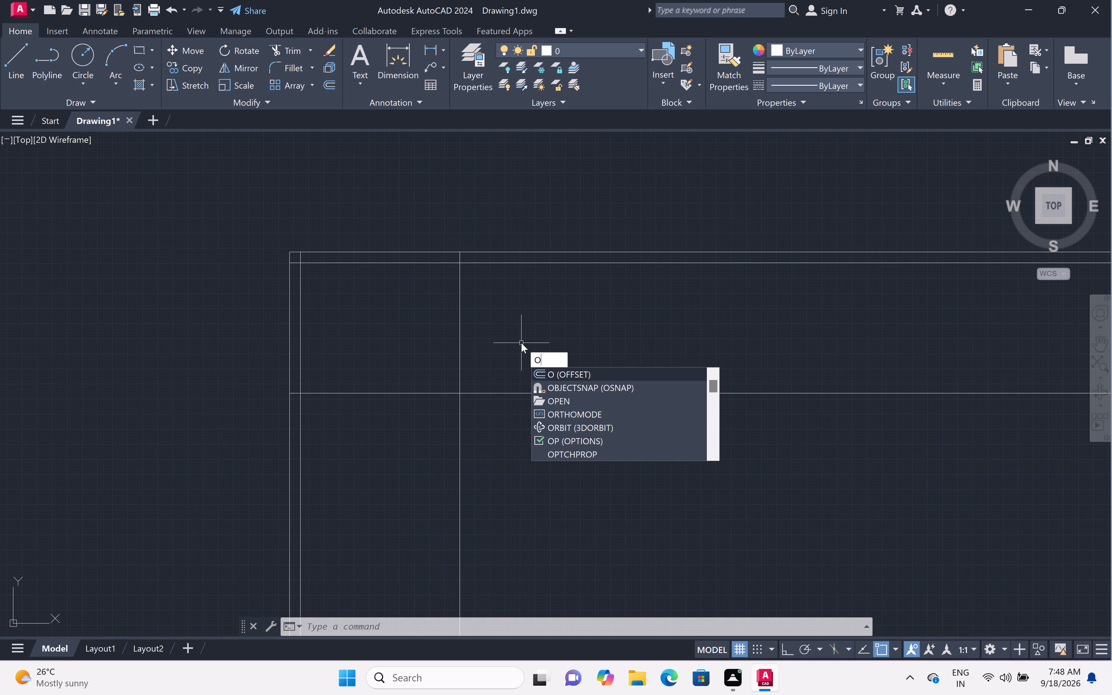
{"action": "type", "text": "ff"}
{"action": "key", "text": "space"}
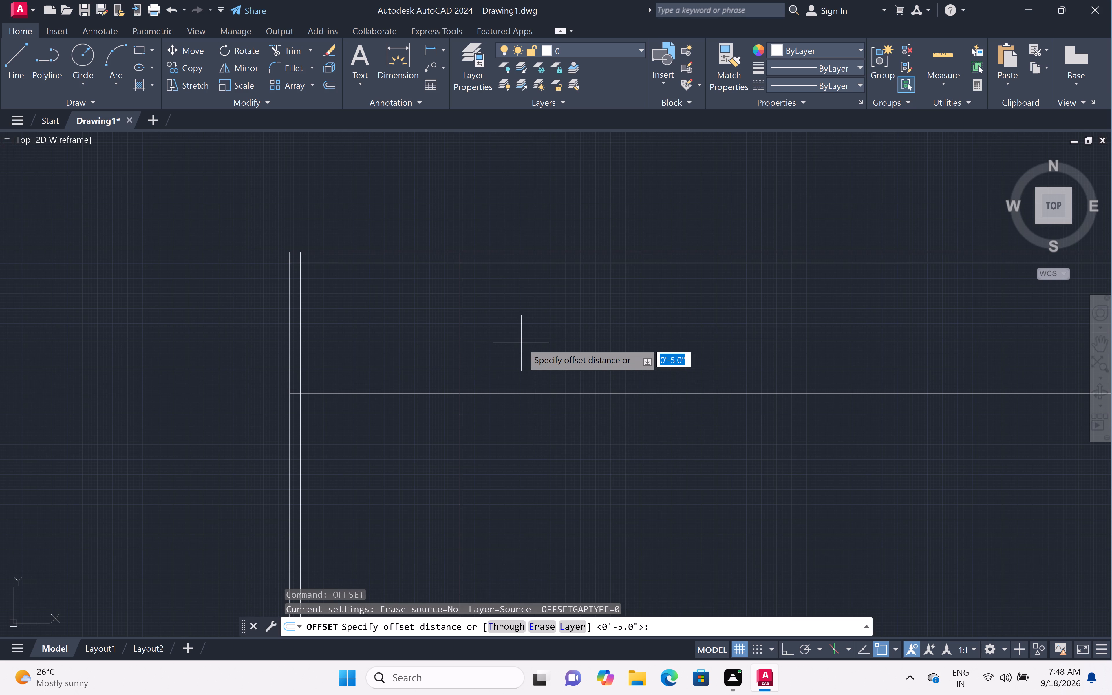
{"action": "type", "text": "4.5\""}
{"action": "key", "text": "space"}
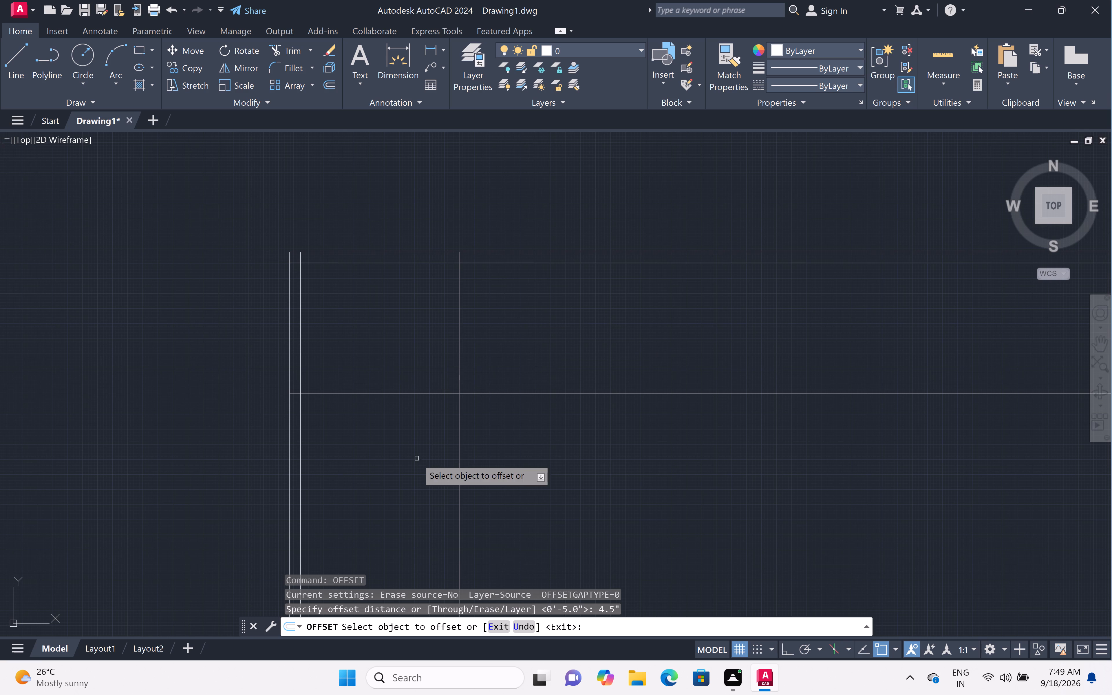
{"action": "left_click", "coordinate": [434, 394]}
{"action": "left_click", "coordinate": [436, 424]}
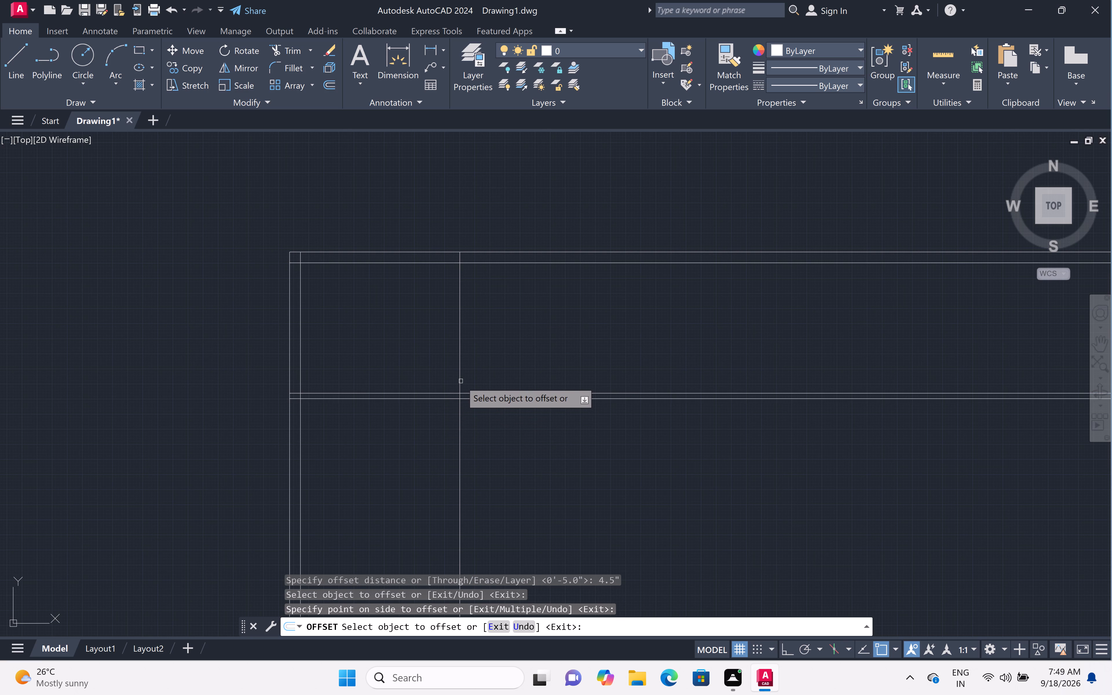
{"action": "left_click", "coordinate": [460, 381]}
{"action": "left_click", "coordinate": [506, 385]}
{"action": "key", "text": "Escape"}
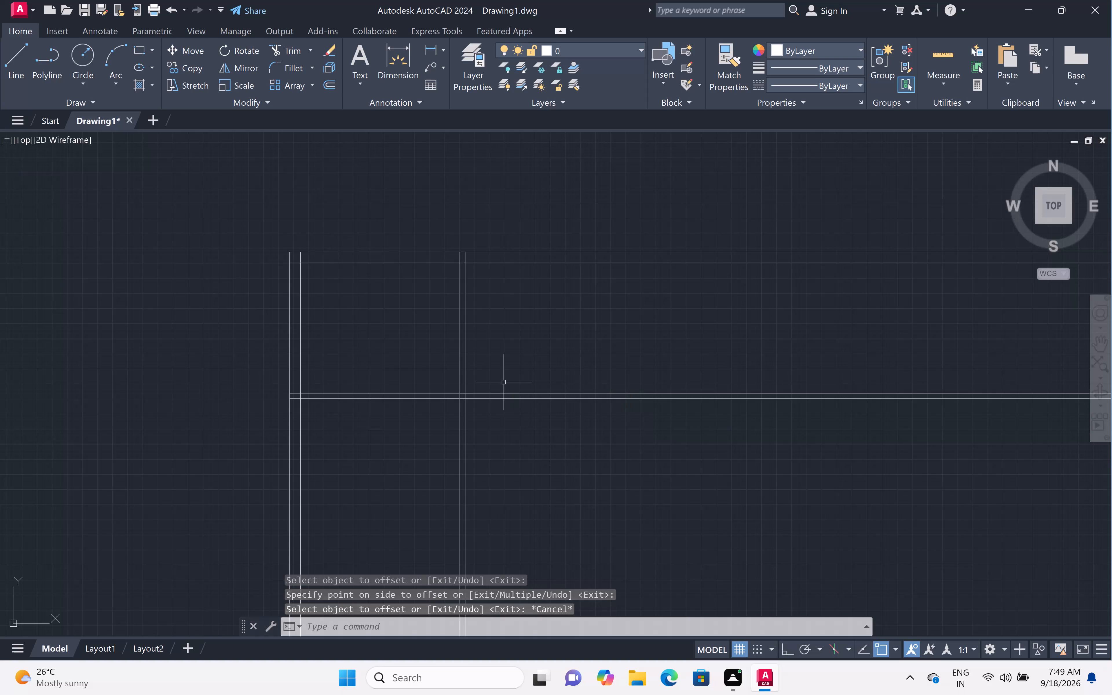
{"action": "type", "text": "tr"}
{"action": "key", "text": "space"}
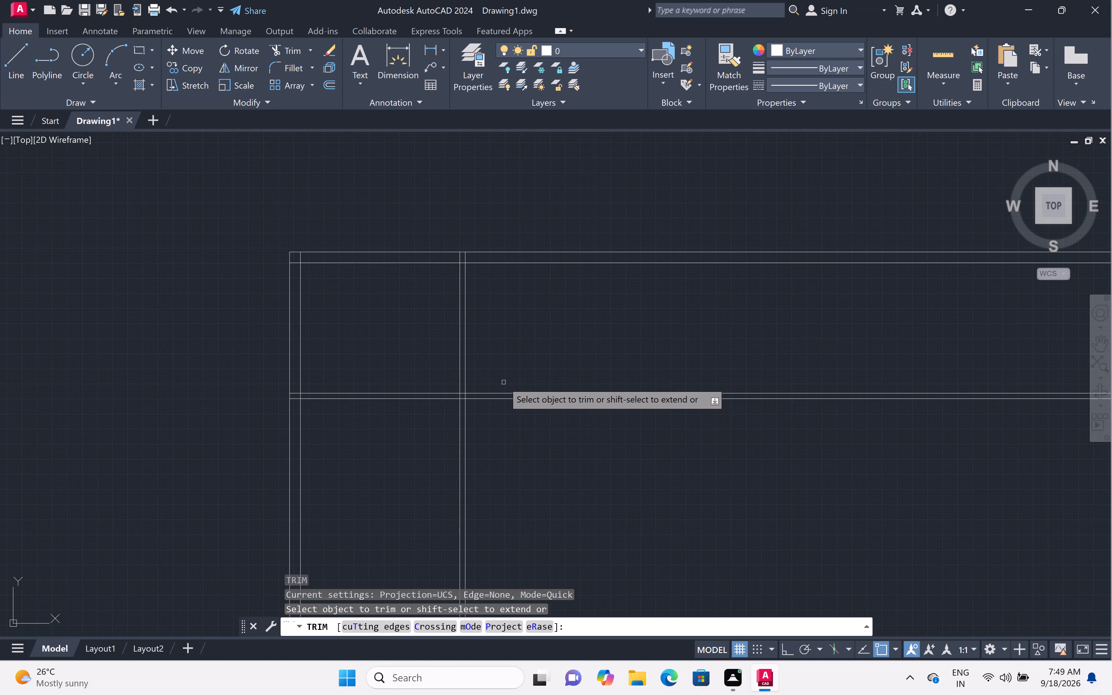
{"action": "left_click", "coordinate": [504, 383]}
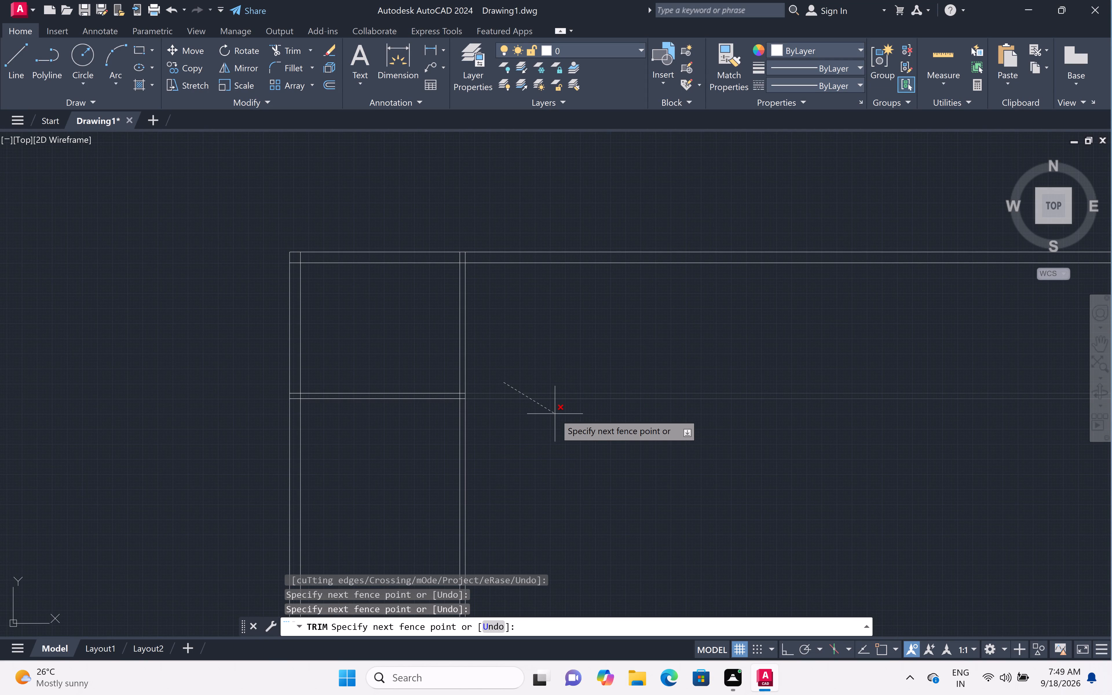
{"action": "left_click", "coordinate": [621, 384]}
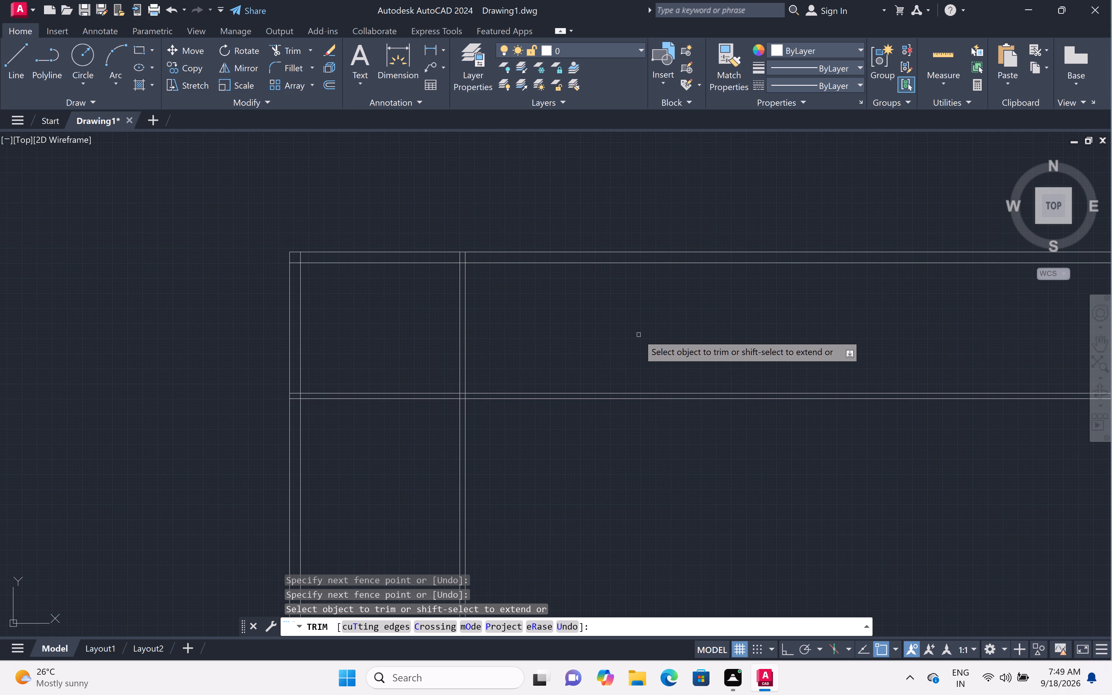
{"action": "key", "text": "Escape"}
Offset the lower line of the horizontal partition below the corner room 4' downward.
{"action": "type", "text": "off"}
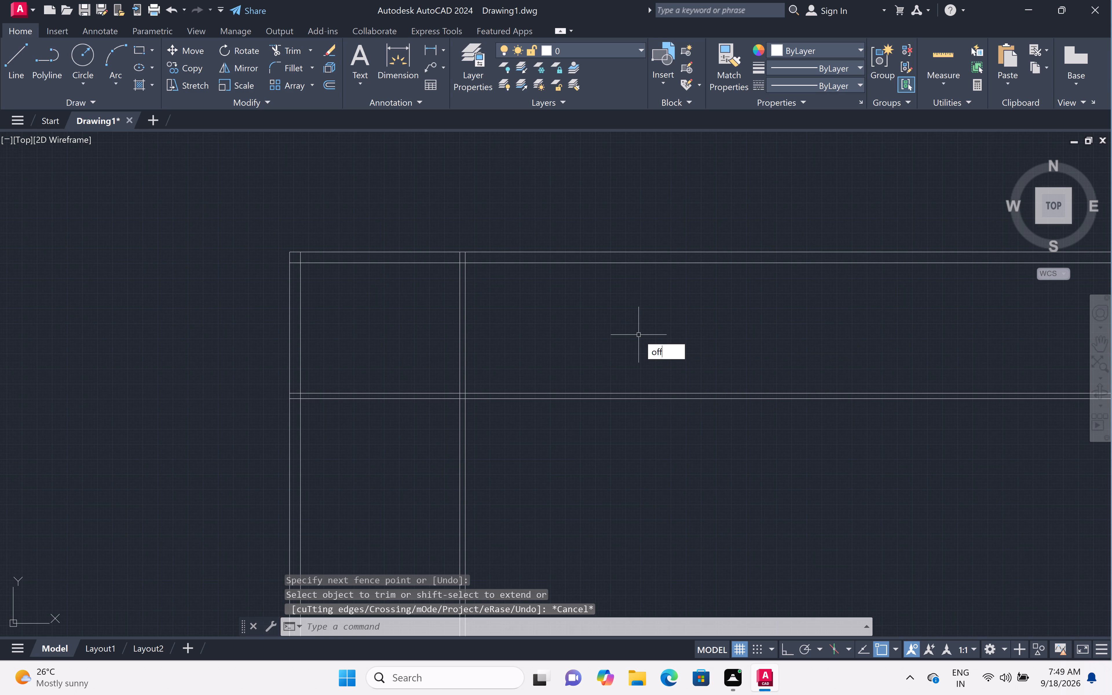
{"action": "key", "text": "space"}
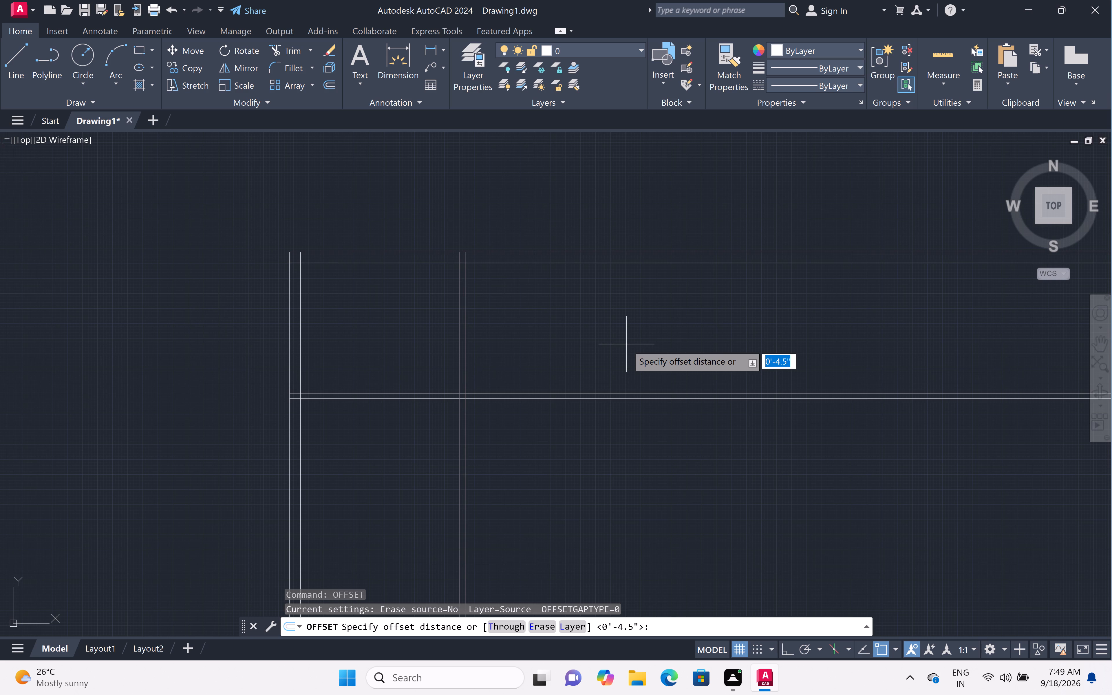
{"action": "scroll", "coordinate": [622, 311], "scroll_direction": "down", "scroll_amount": 3}
{"action": "scroll", "coordinate": [560, 348], "scroll_direction": "up", "scroll_amount": 2}
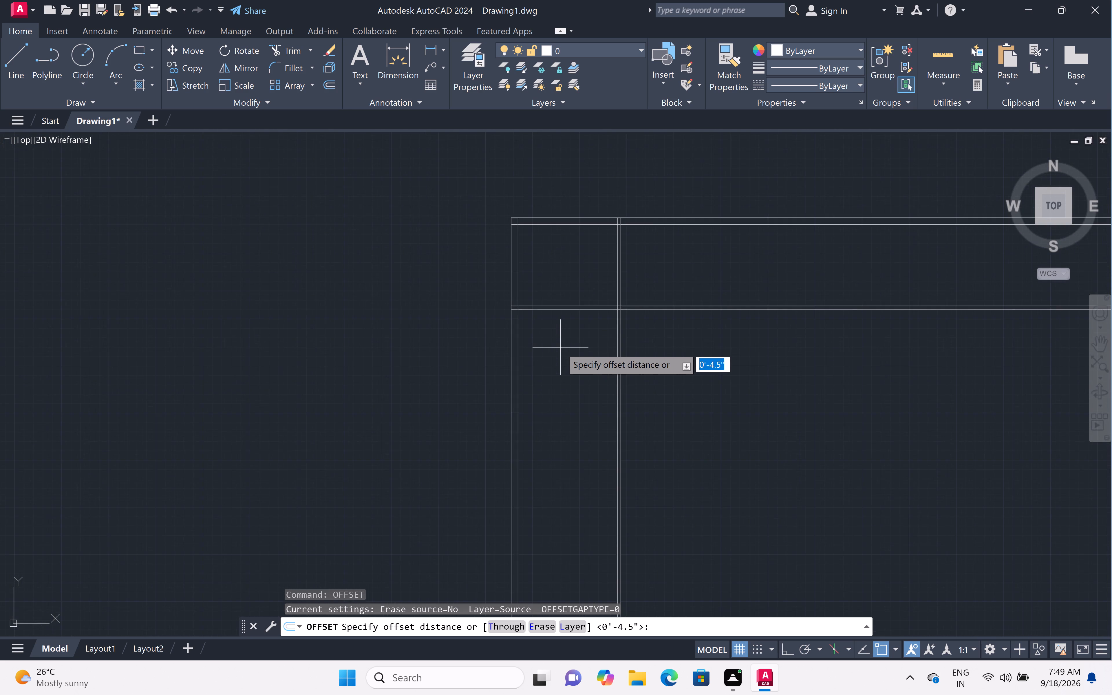
{"action": "scroll", "coordinate": [560, 348], "scroll_direction": "up", "scroll_amount": 1}
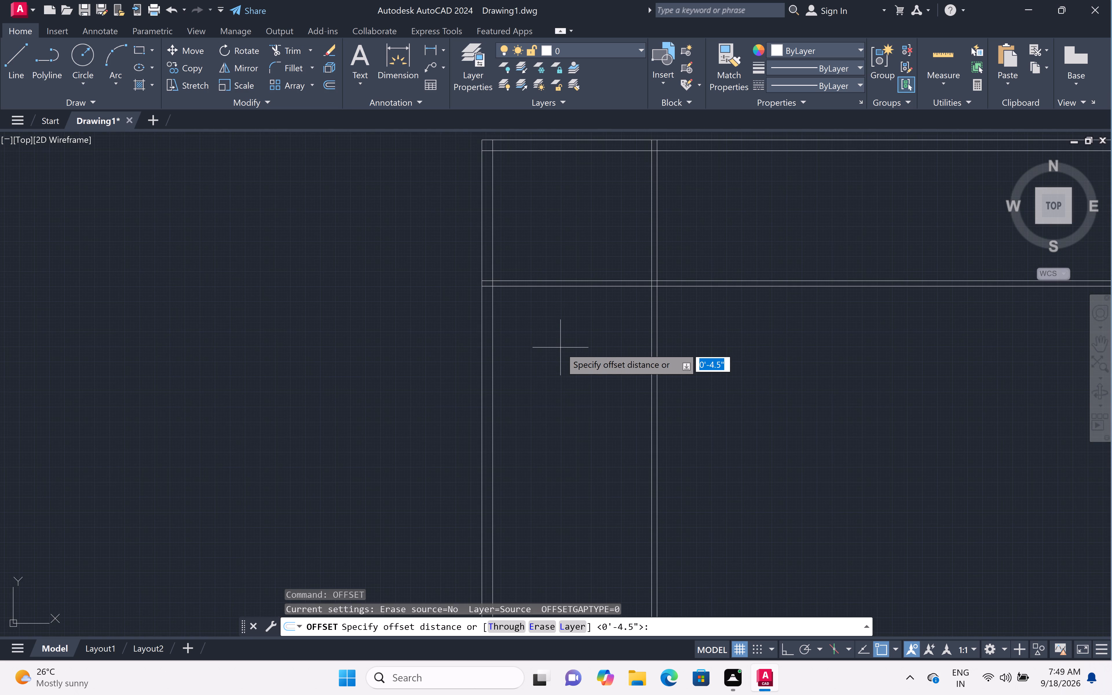
{"action": "key", "text": "4"}
{"action": "type", "text": "'"}
{"action": "key", "text": "space"}
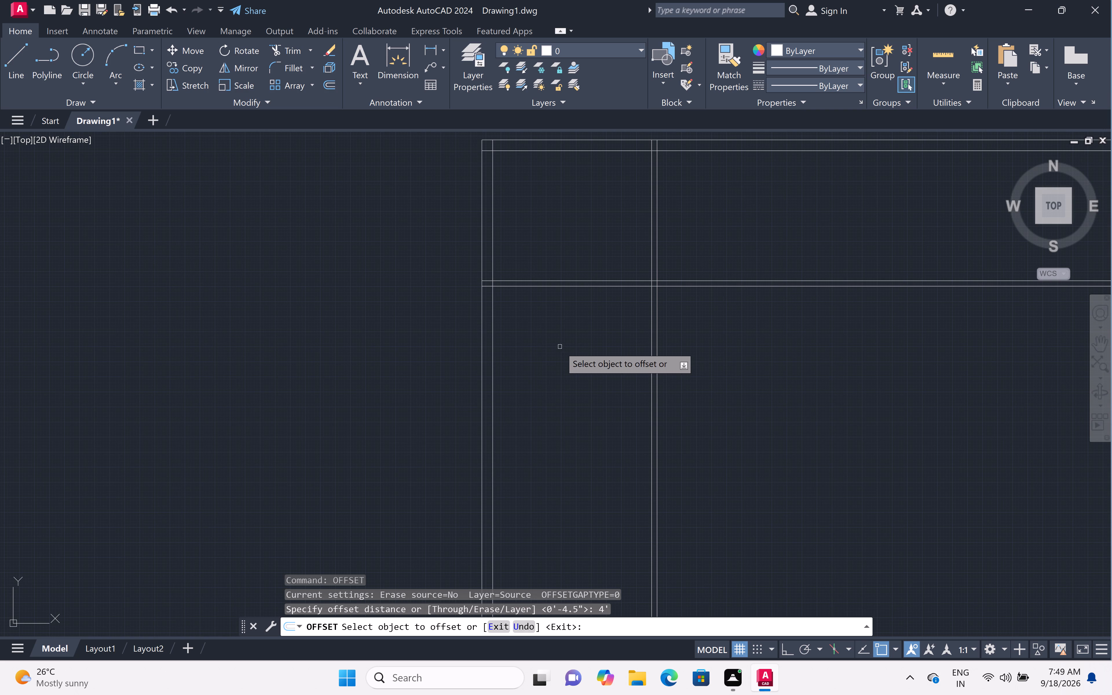
{"action": "left_click", "coordinate": [511, 286]}
{"action": "double_click", "coordinate": [520, 381]}
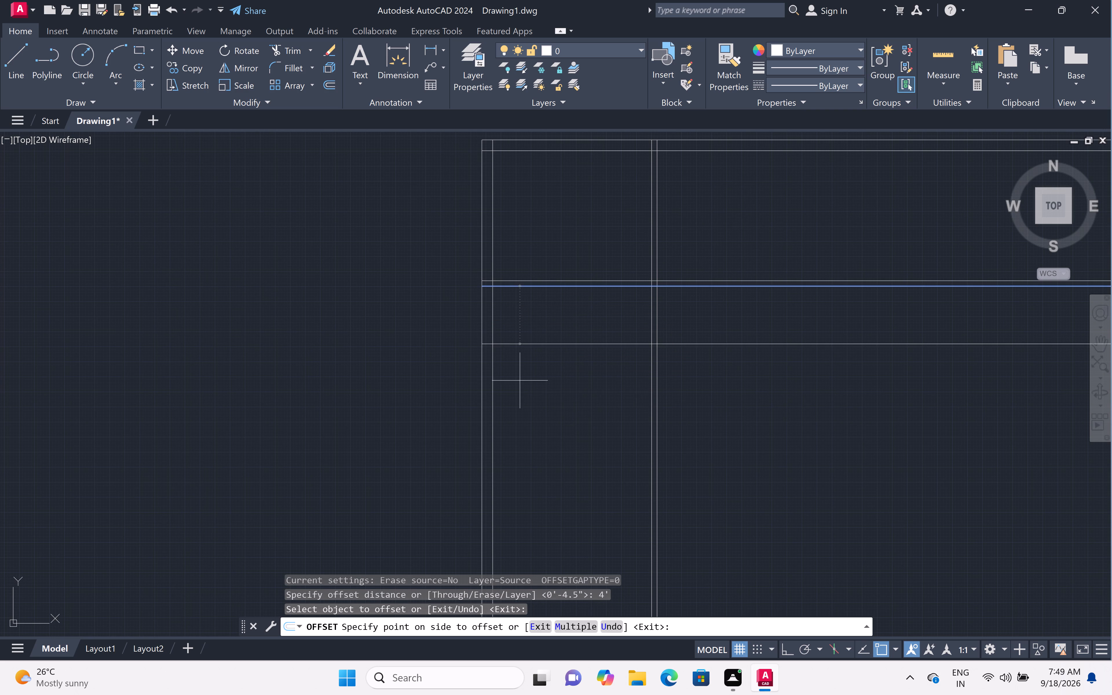
{"action": "key", "text": "space"}
Offset the inner vertical line of the left outer wall 6'6" to the right.
{"action": "key", "text": "space"}
{"action": "type", "text": "6'6\""}
{"action": "key", "text": "space"}
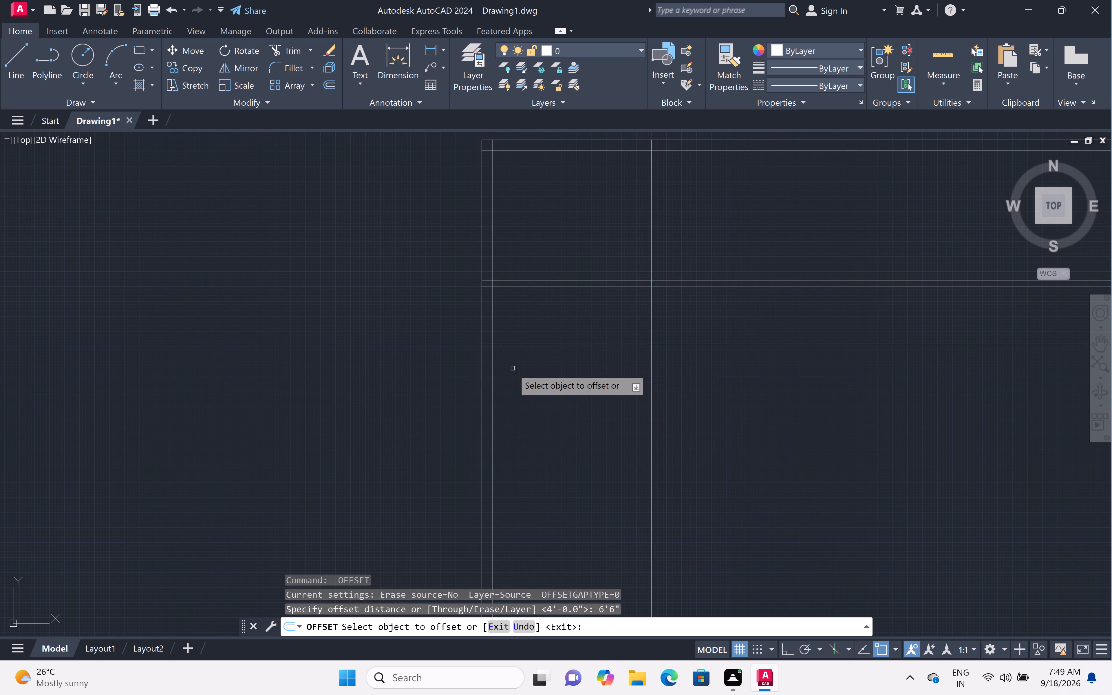
{"action": "left_click", "coordinate": [494, 326]}
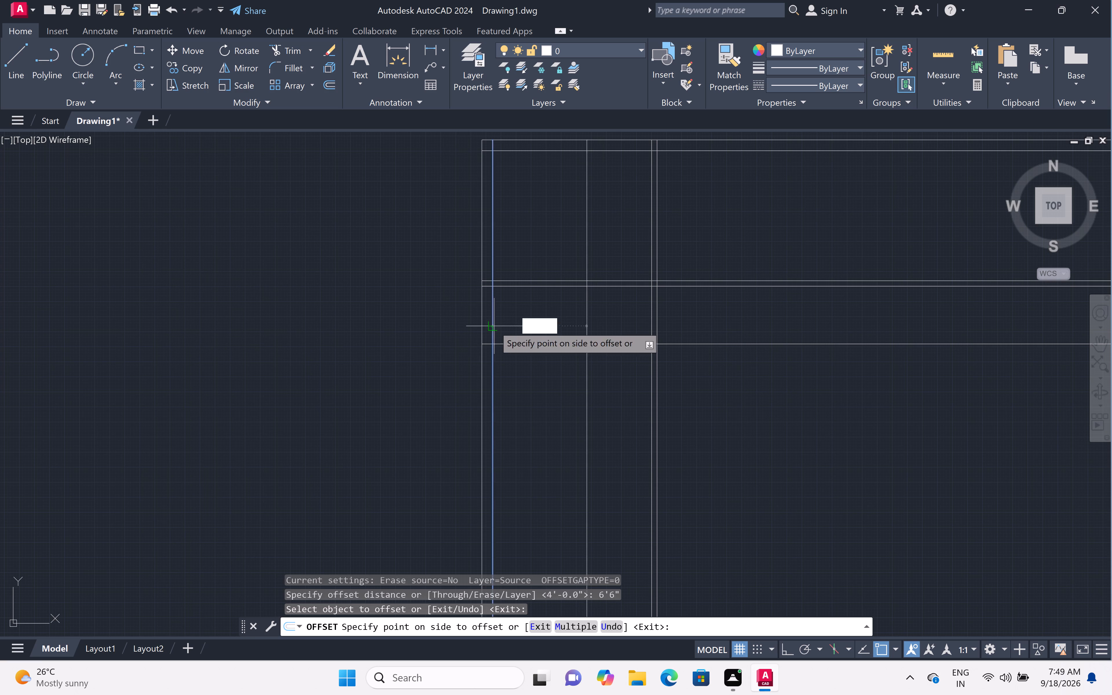
{"action": "left_click", "coordinate": [600, 326]}
{"action": "key", "text": "Escape"}
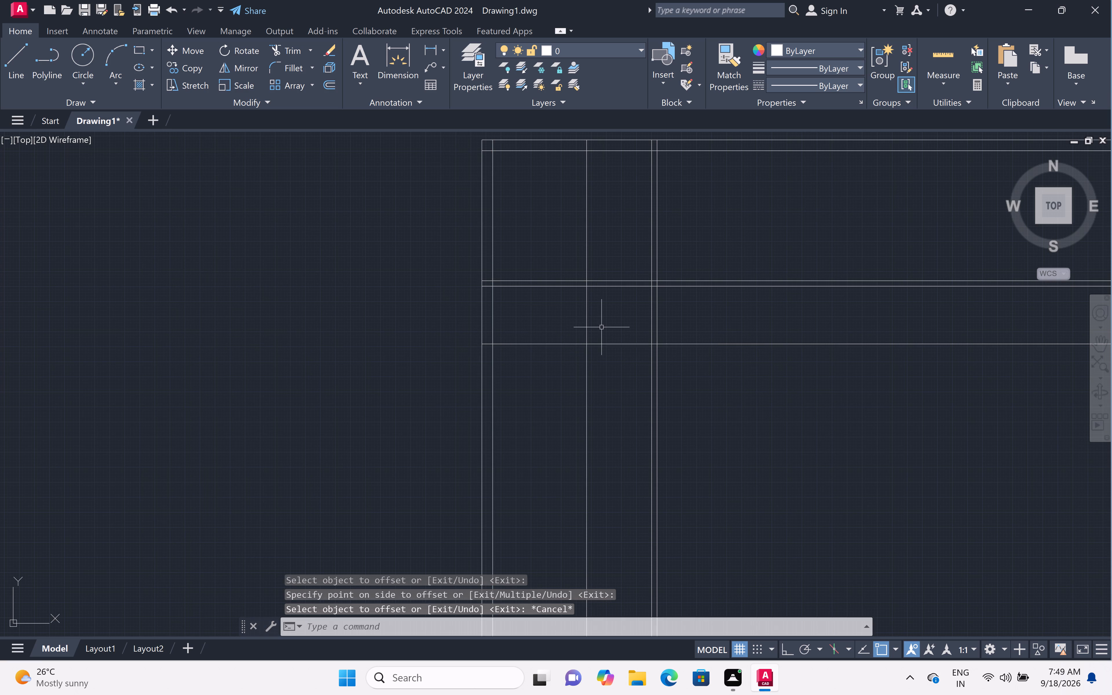
Offset the new horizontal line 4.5" downward and the new vertical line 4.5" to the right as partition thickness.
{"action": "type", "text": "off 4.5\""}
{"action": "key", "text": "space"}
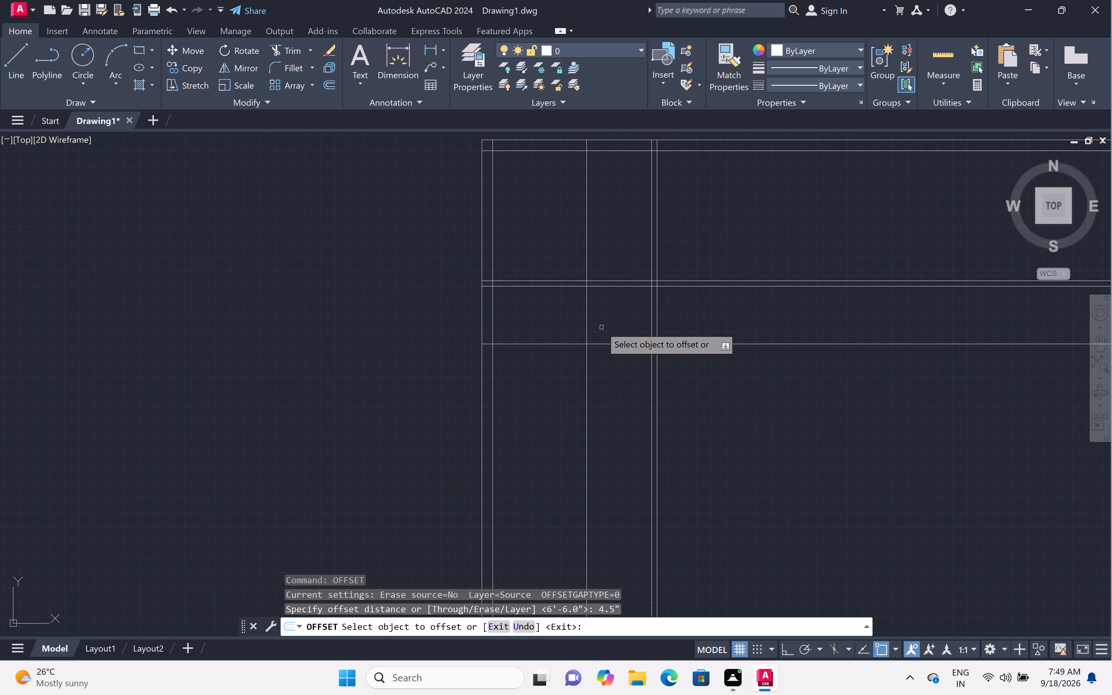
{"action": "left_click", "coordinate": [510, 344]}
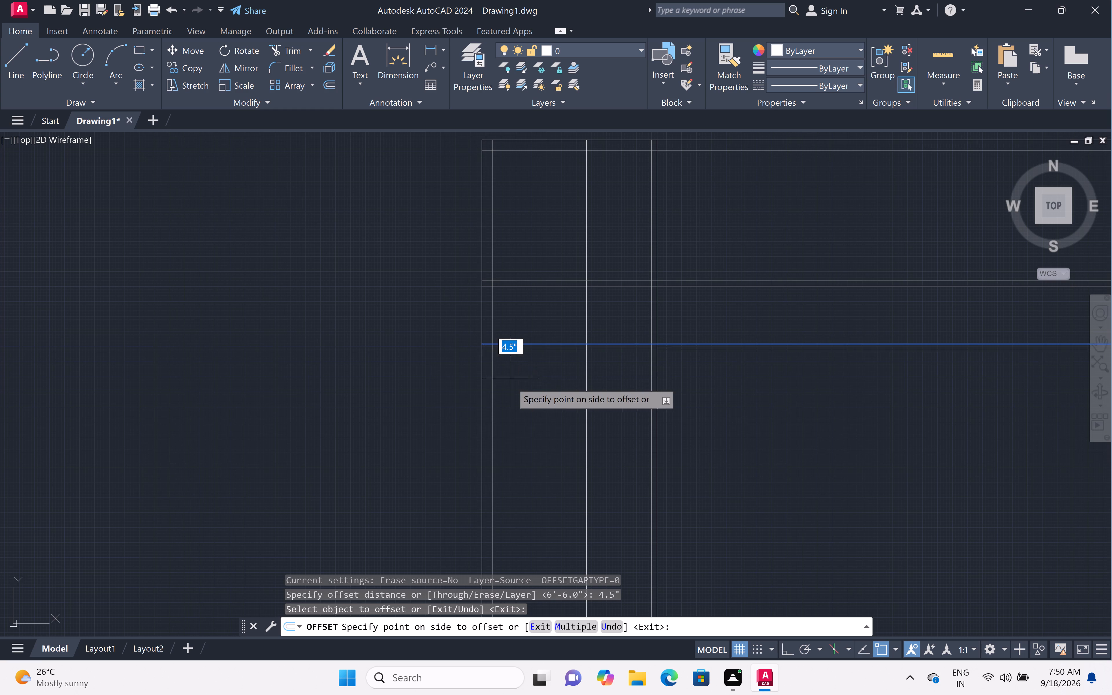
{"action": "left_click", "coordinate": [512, 384]}
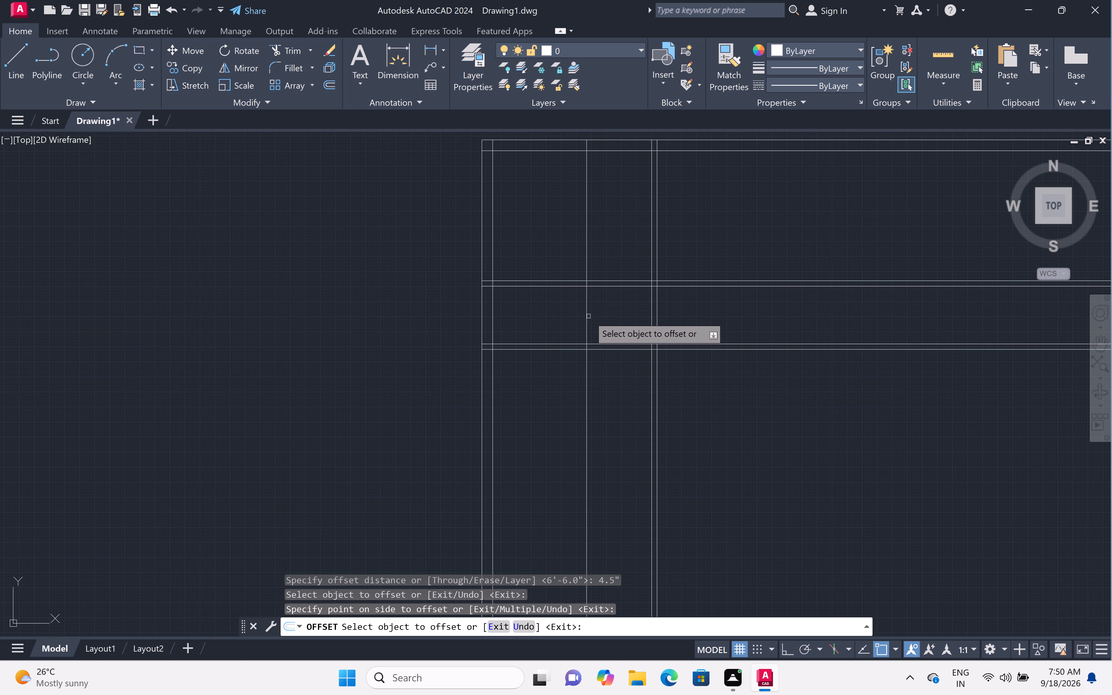
{"action": "left_click", "coordinate": [587, 314]}
{"action": "left_click", "coordinate": [654, 314]}
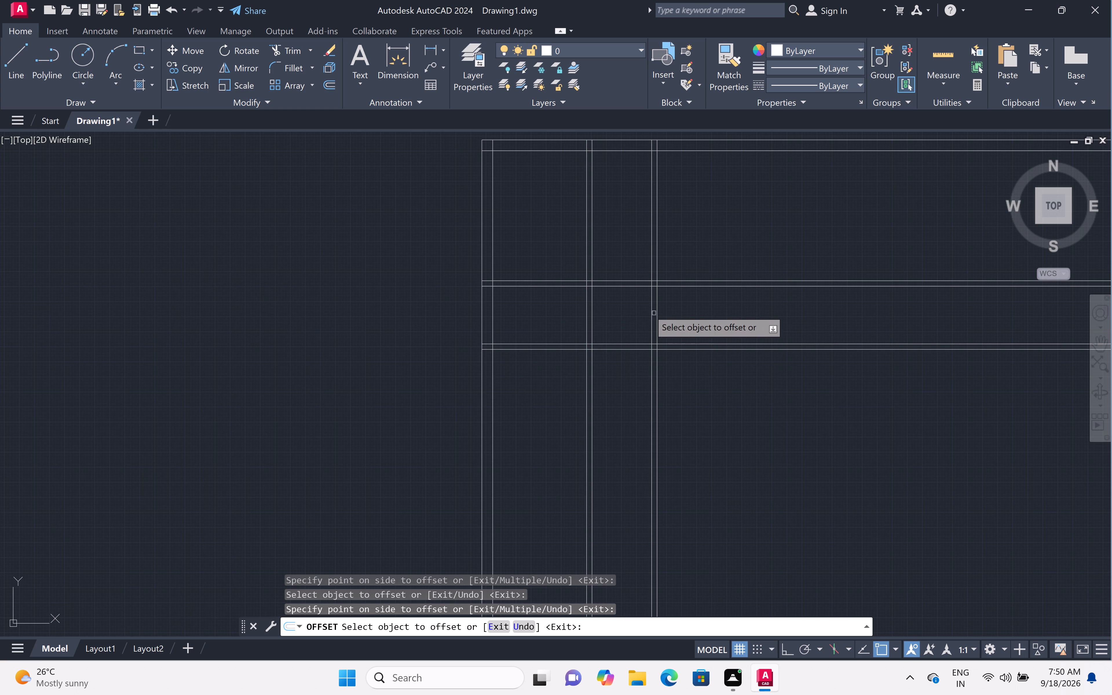
{"action": "key", "text": "Escape"}
Trim the new vertical partition's two lines where they run through the corner room above the horizontal partition.
{"action": "type", "text": "tr"}
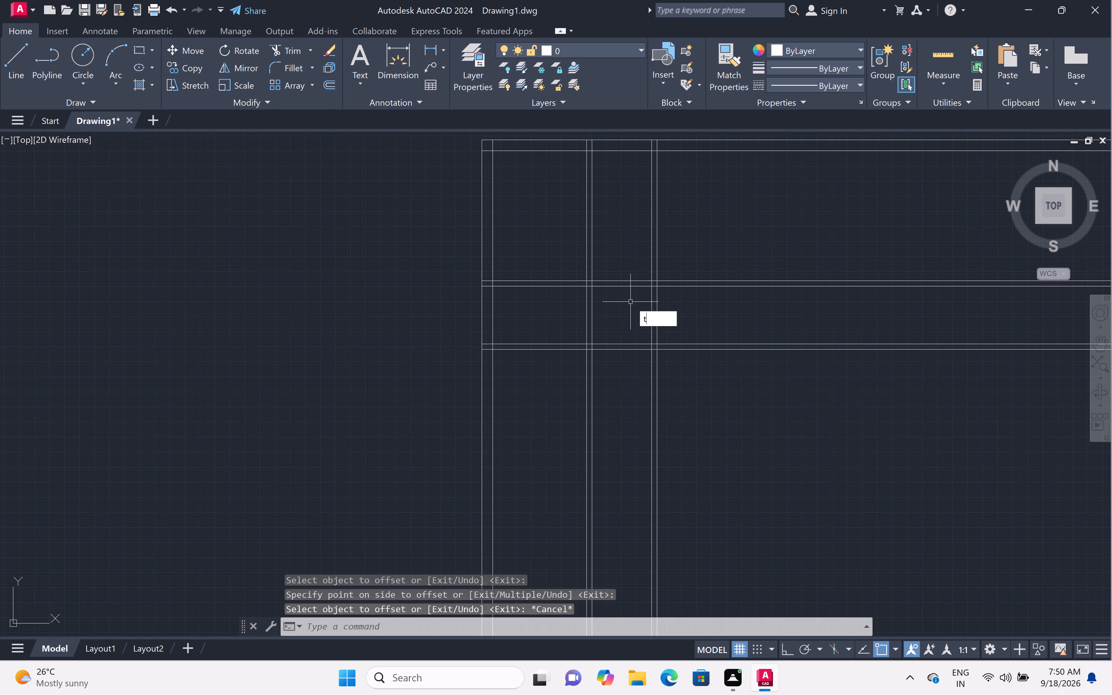
{"action": "key", "text": "space"}
{"action": "scroll", "coordinate": [607, 264], "scroll_direction": "up", "scroll_amount": 2}
{"action": "left_click", "coordinate": [590, 252]}
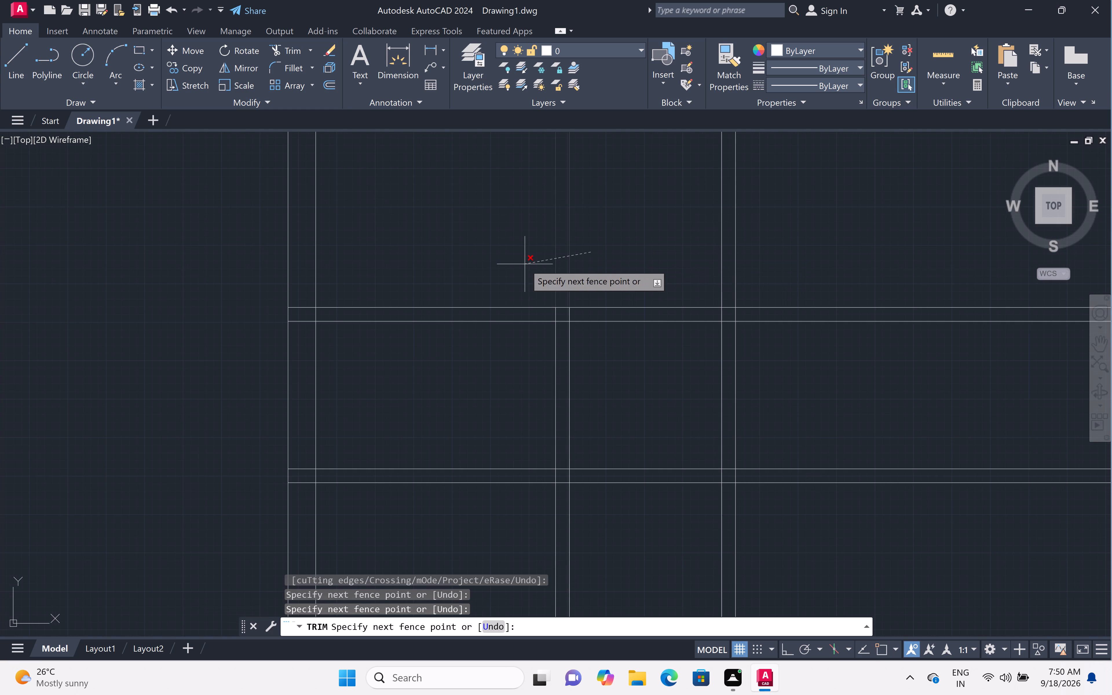
{"action": "left_click", "coordinate": [524, 265]}
Trim the corner room's right partition lines across the 4' strip between the two horizontal partitions.
{"action": "scroll", "coordinate": [533, 261], "scroll_direction": "down", "scroll_amount": 4}
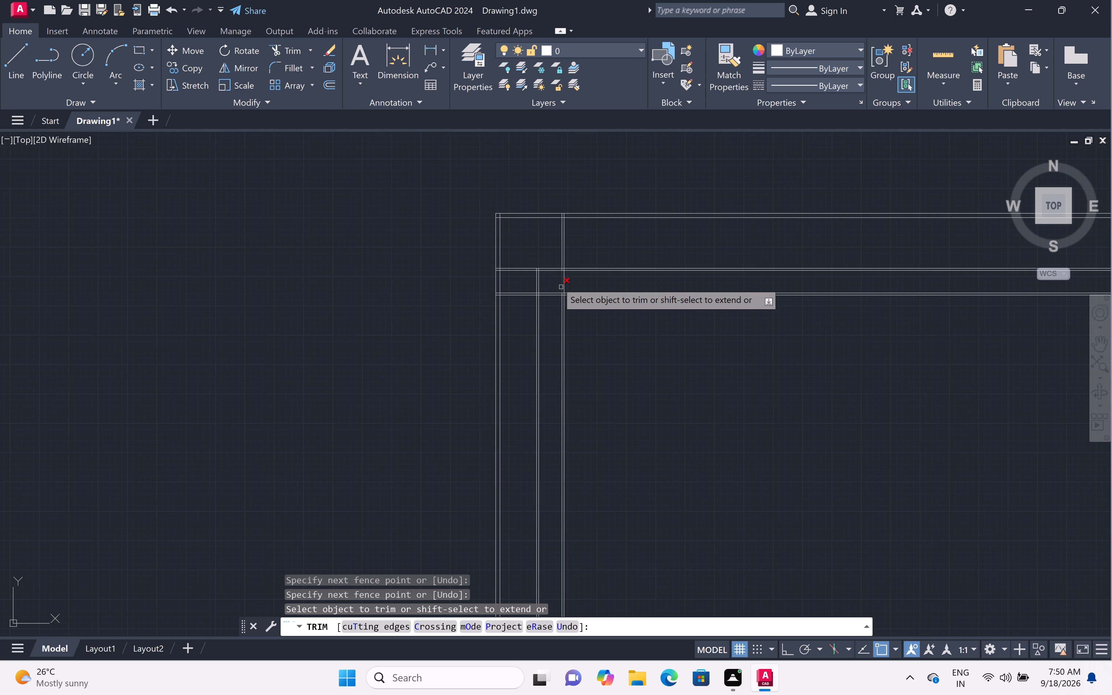
{"action": "scroll", "coordinate": [554, 278], "scroll_direction": "up", "scroll_amount": 4}
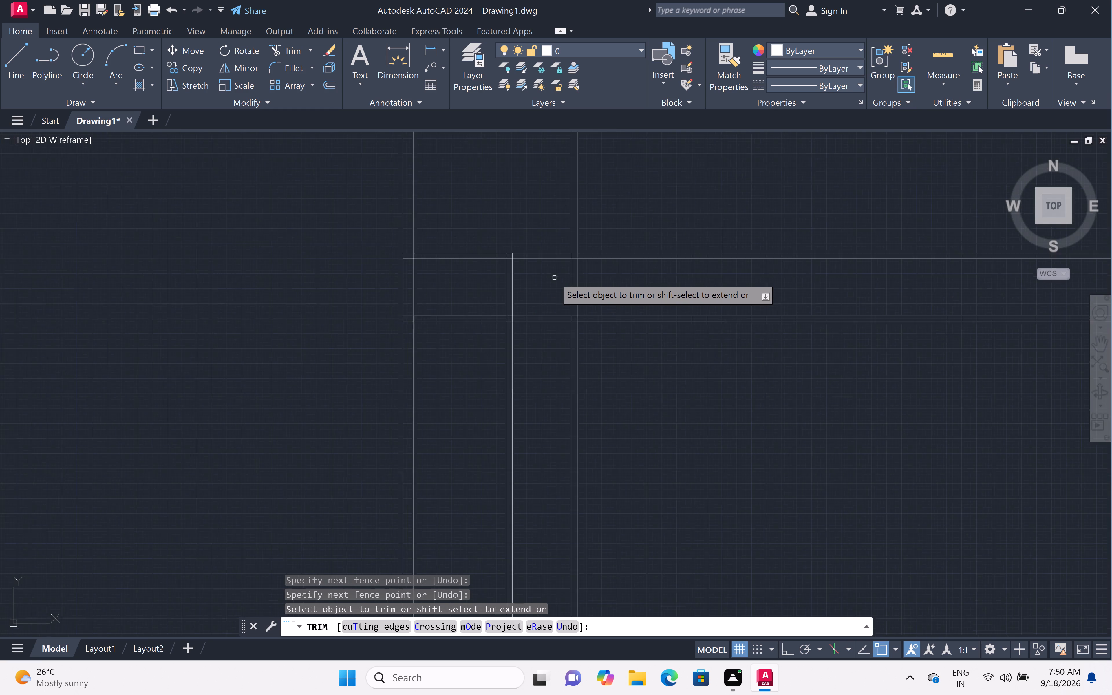
{"action": "left_click", "coordinate": [554, 278]}
{"action": "left_click", "coordinate": [676, 279]}
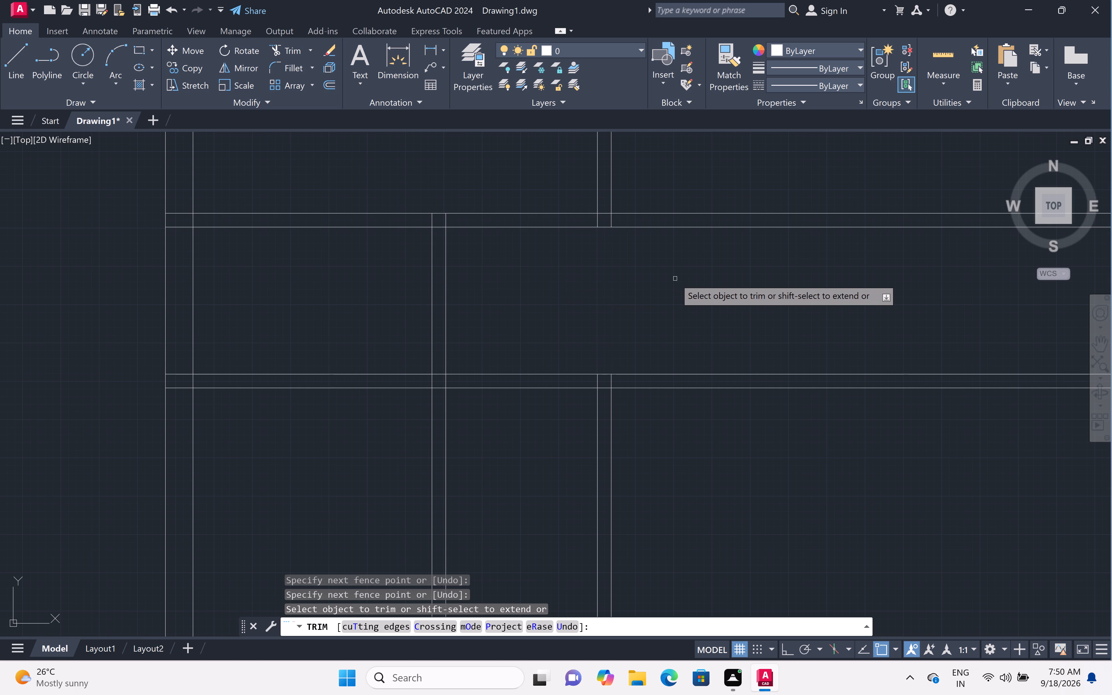
{"action": "scroll", "coordinate": [675, 279], "scroll_direction": "down", "scroll_amount": 3}
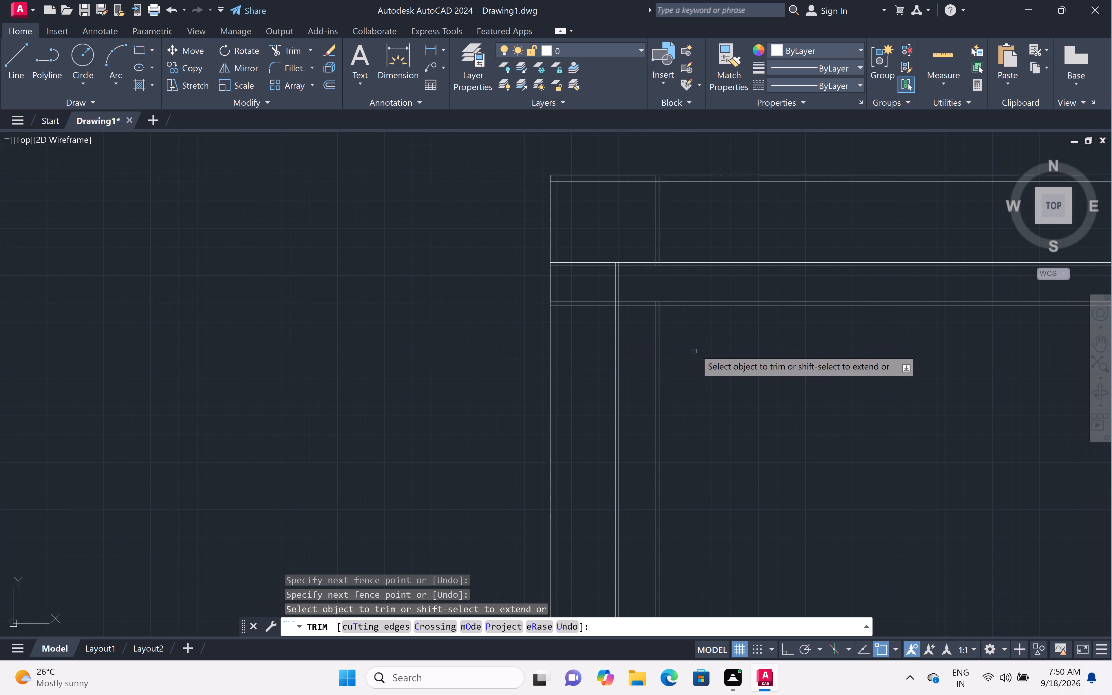
{"action": "key", "text": "Escape"}
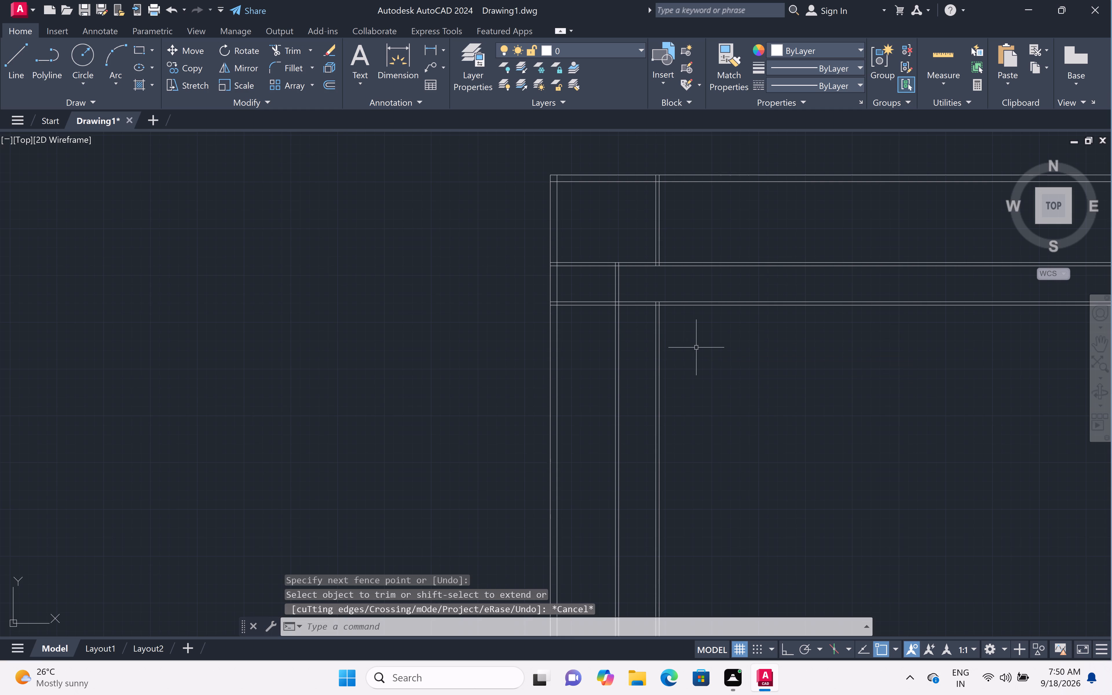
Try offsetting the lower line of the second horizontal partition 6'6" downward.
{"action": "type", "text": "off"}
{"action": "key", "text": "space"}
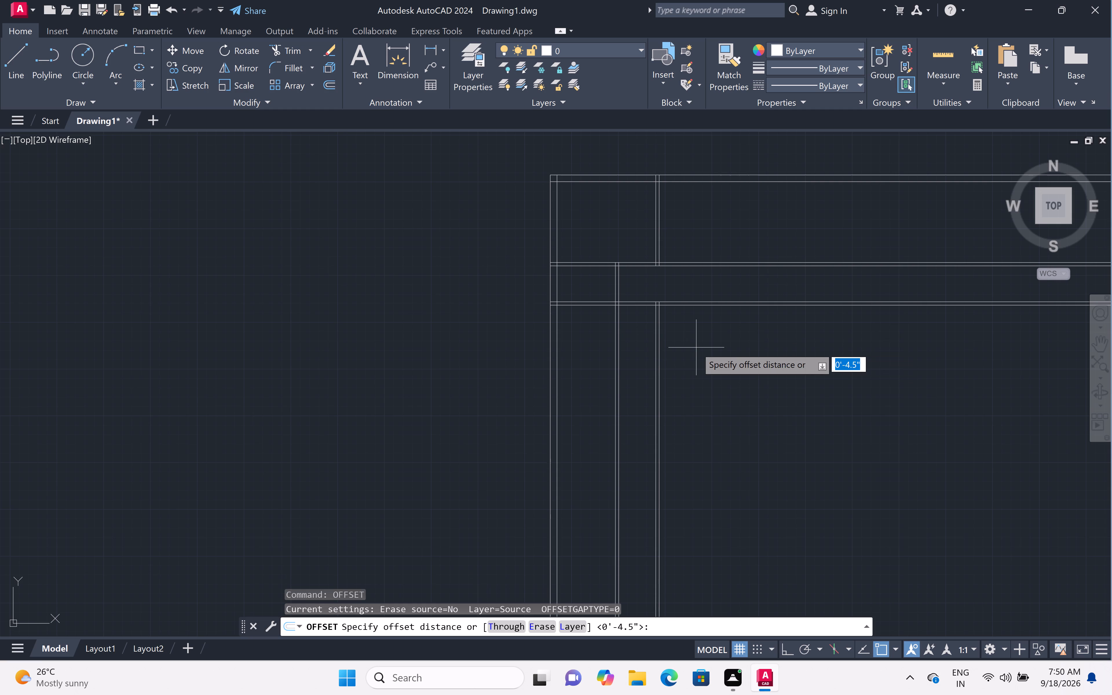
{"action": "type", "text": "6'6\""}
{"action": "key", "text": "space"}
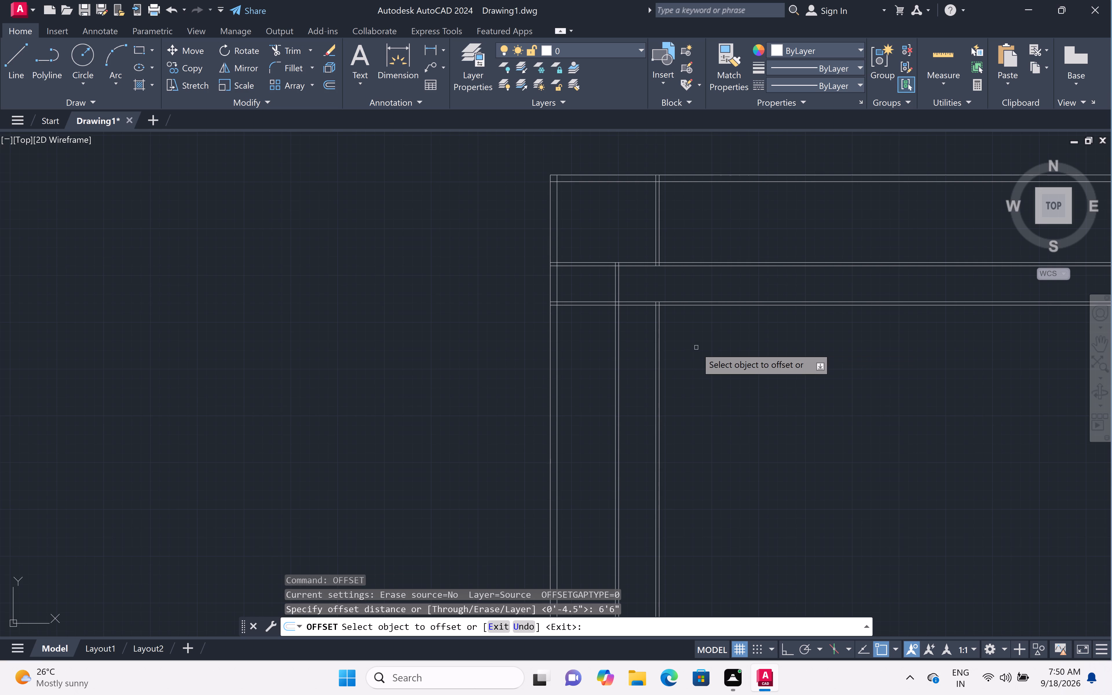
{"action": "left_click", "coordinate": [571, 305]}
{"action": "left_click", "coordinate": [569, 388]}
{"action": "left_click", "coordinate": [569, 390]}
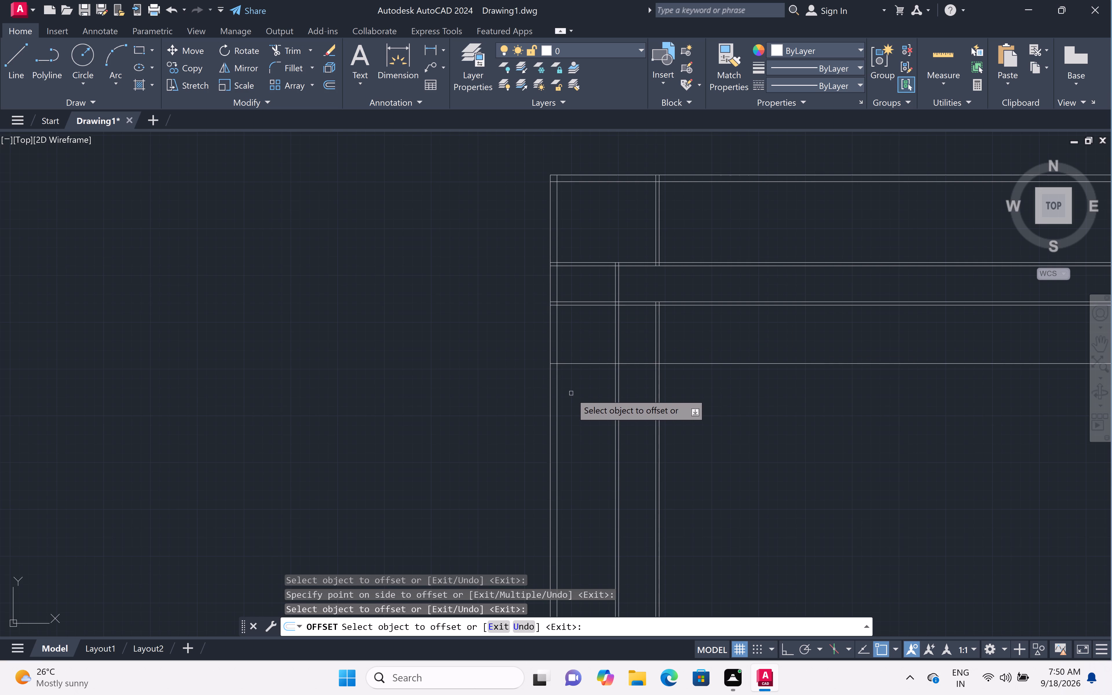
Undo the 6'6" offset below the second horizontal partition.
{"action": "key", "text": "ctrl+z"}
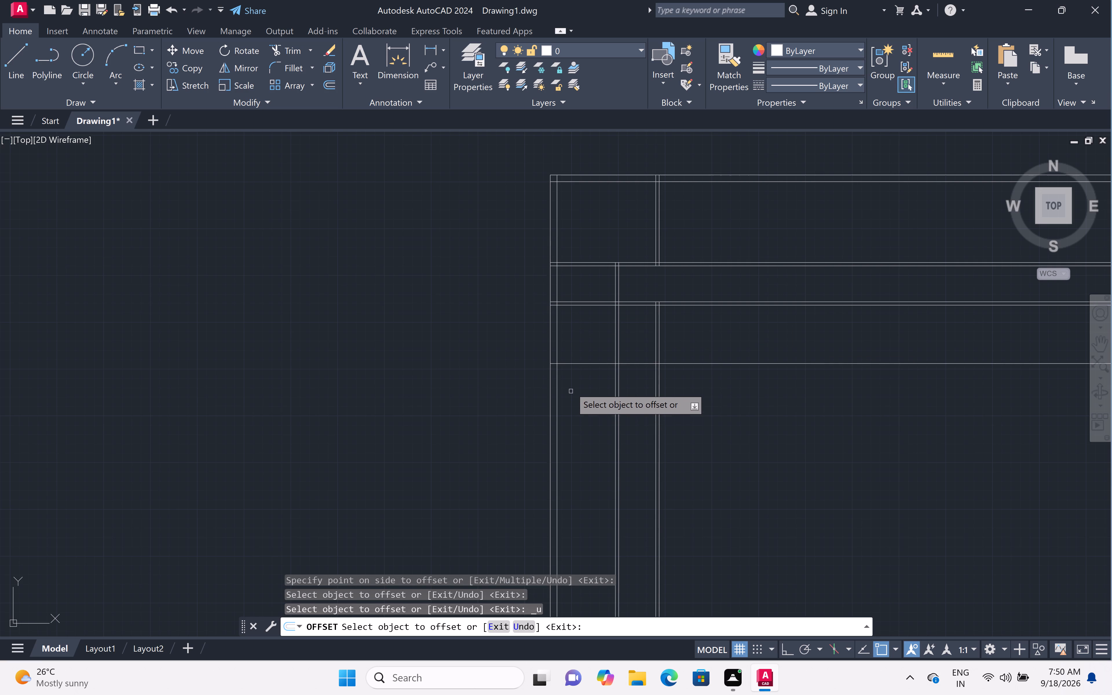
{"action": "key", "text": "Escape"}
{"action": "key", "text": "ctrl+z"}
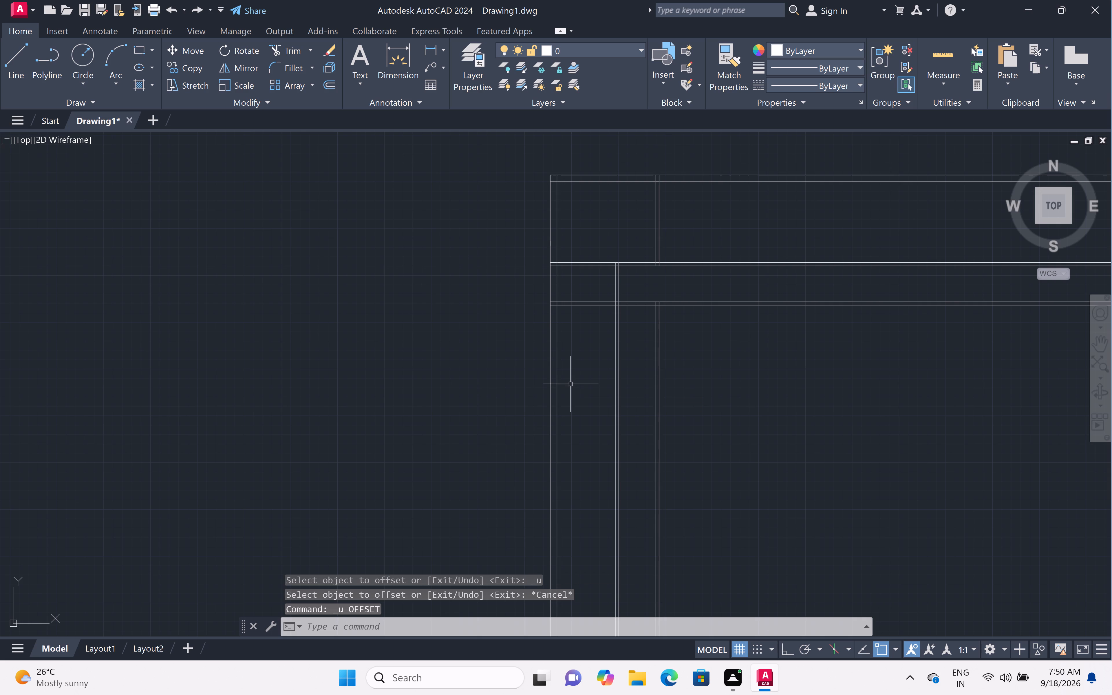
Offset the lower line of the second horizontal partition 4' downward.
{"action": "key", "text": "o"}
{"action": "type", "text": "ff"}
{"action": "key", "text": "space"}
{"action": "type", "text": "4'"}
{"action": "key", "text": "space"}
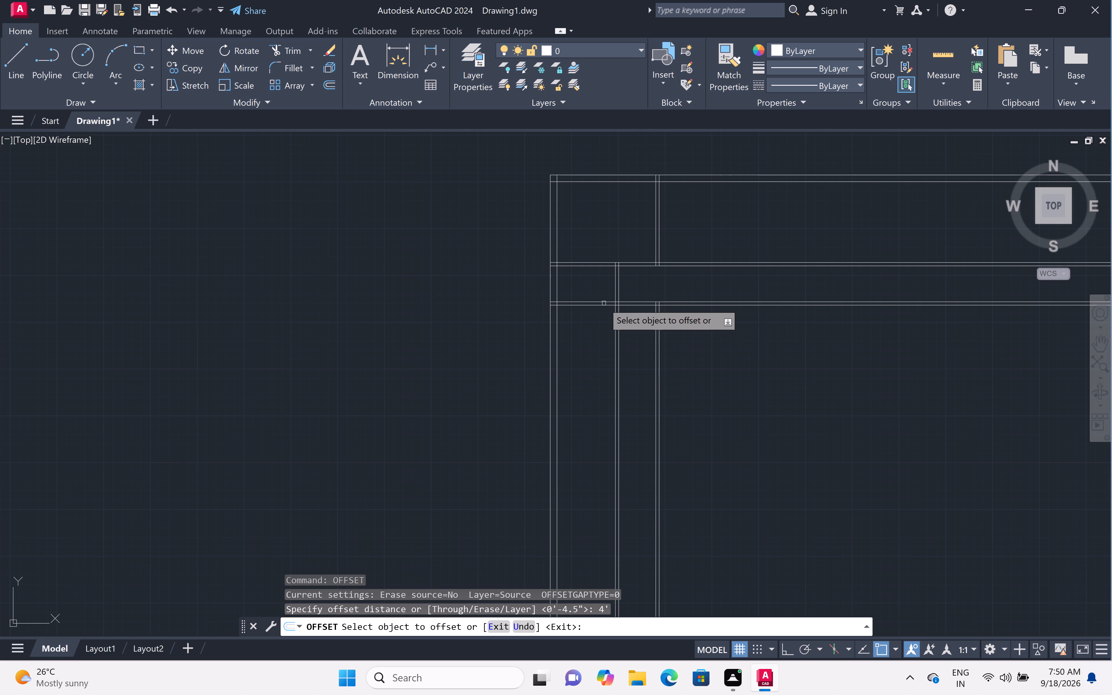
{"action": "scroll", "coordinate": [603, 303], "scroll_direction": "up", "scroll_amount": 2}
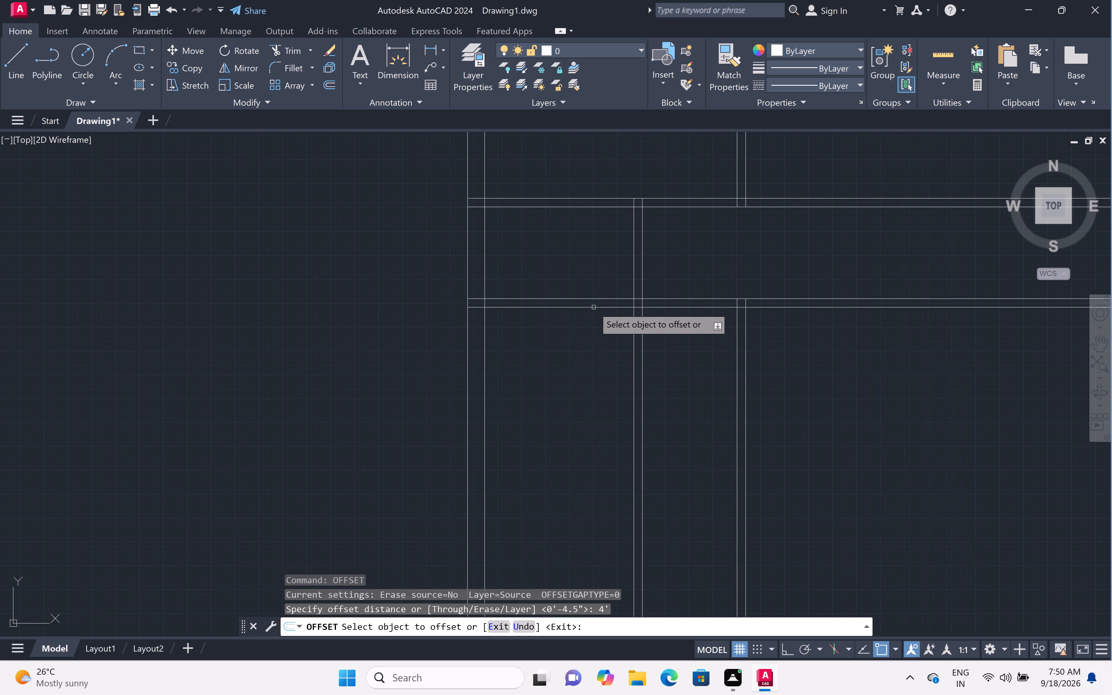
{"action": "left_click", "coordinate": [594, 307]}
{"action": "left_click", "coordinate": [591, 366]}
{"action": "key", "text": "space"}
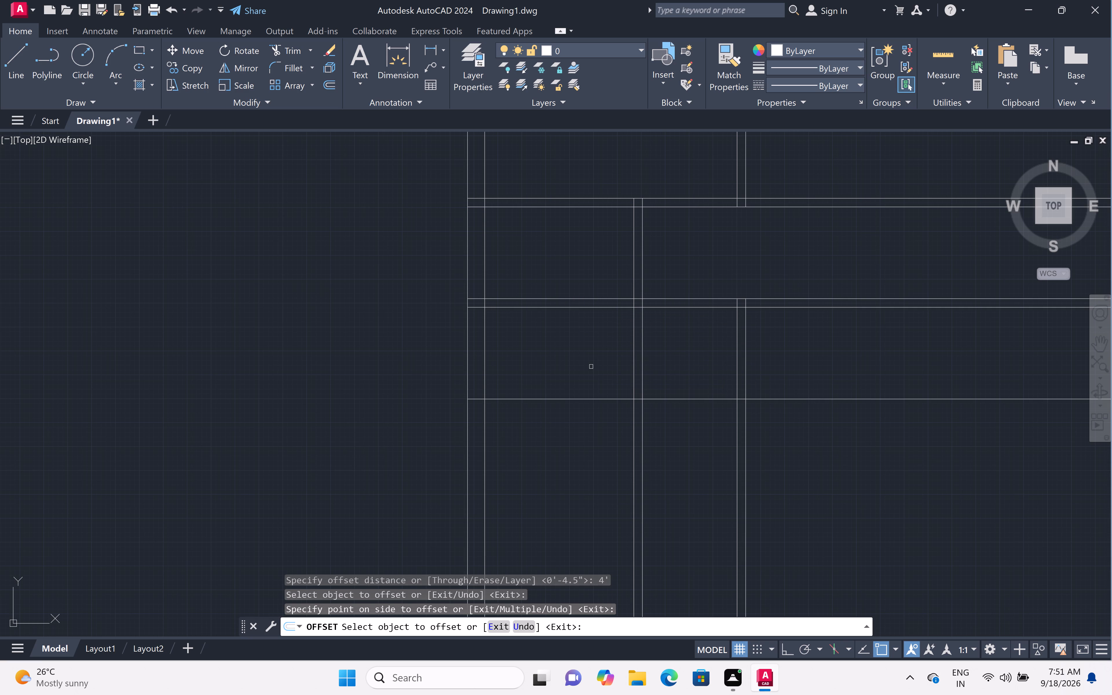
Offset the new line below the second horizontal partition 4.5" downward to form a third horizontal partition.
{"action": "key", "text": "space"}
{"action": "type", "text": "4.5\""}
{"action": "key", "text": "space"}
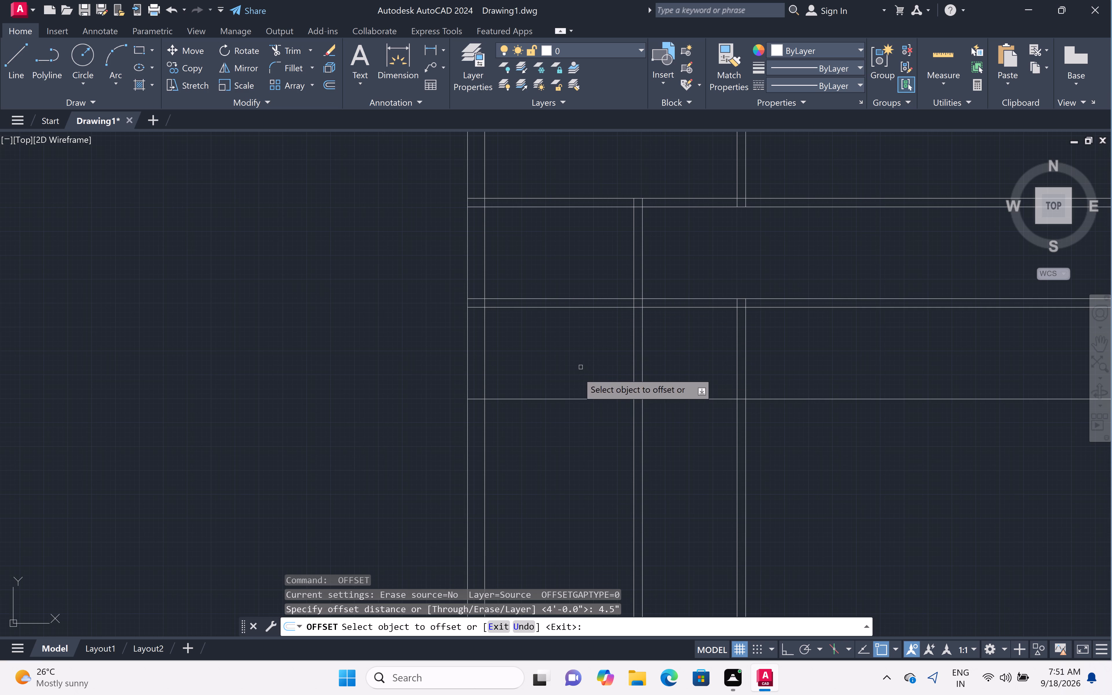
{"action": "left_click", "coordinate": [584, 398]}
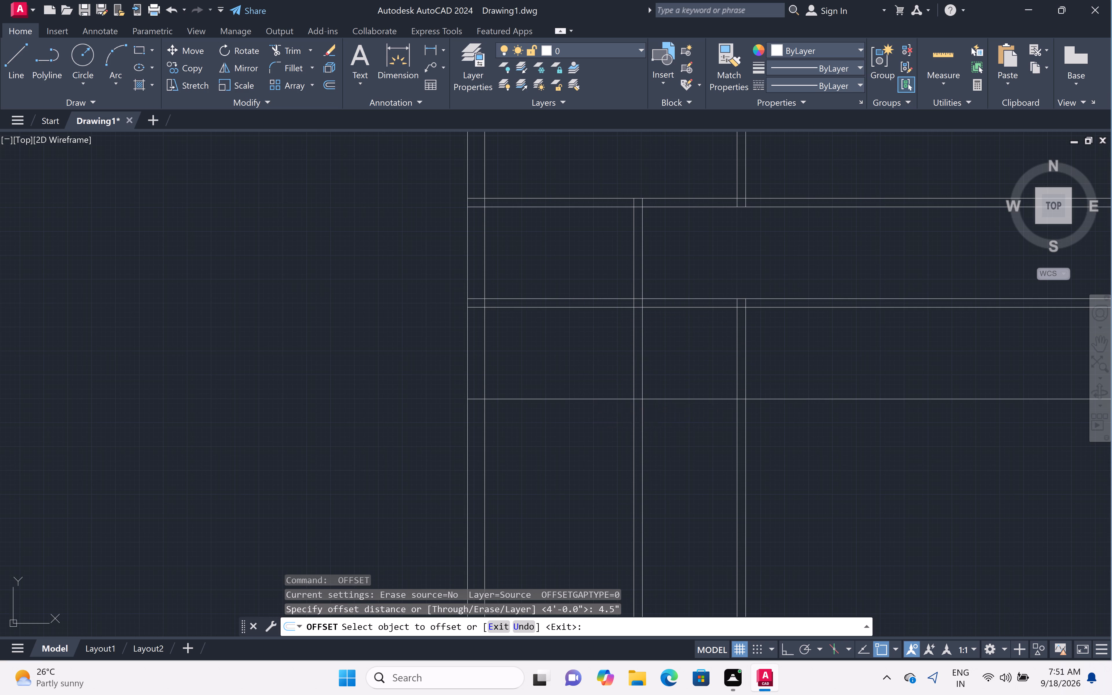
{"action": "left_click", "coordinate": [584, 471]}
{"action": "key", "text": "Escape"}
Trim the short vertical partition's two lines below the third horizontal partition.
{"action": "scroll", "coordinate": [577, 439], "scroll_direction": "down", "scroll_amount": 2}
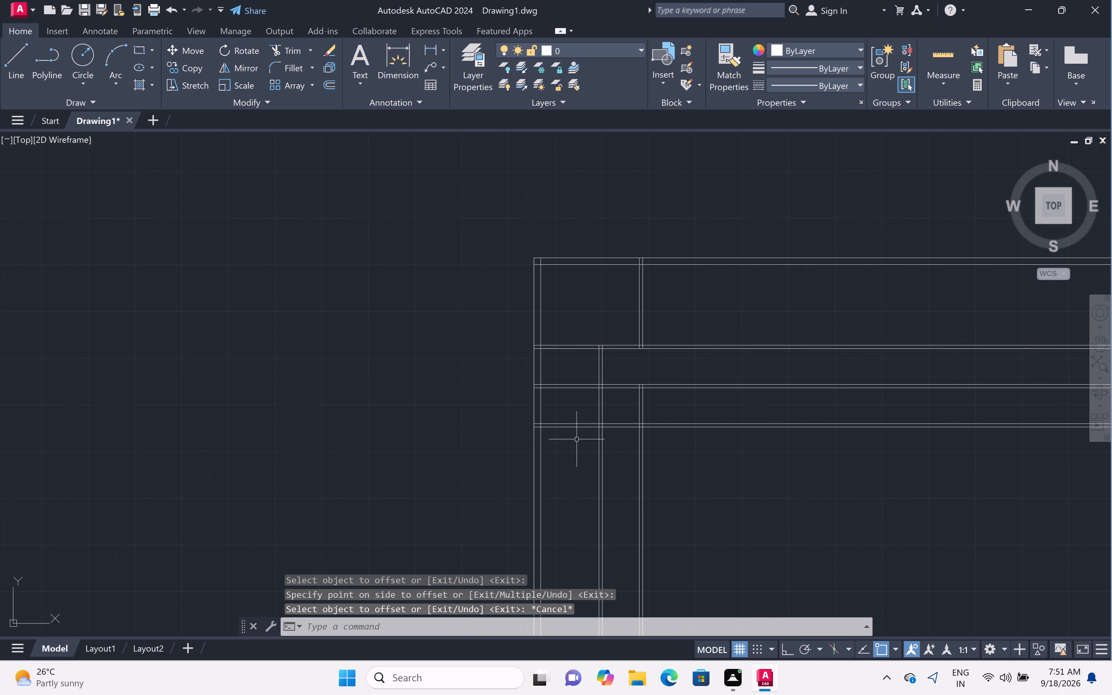
{"action": "key", "text": "t"}
{"action": "key", "text": "r"}
{"action": "key", "text": "space"}
{"action": "left_click", "coordinate": [615, 470]}
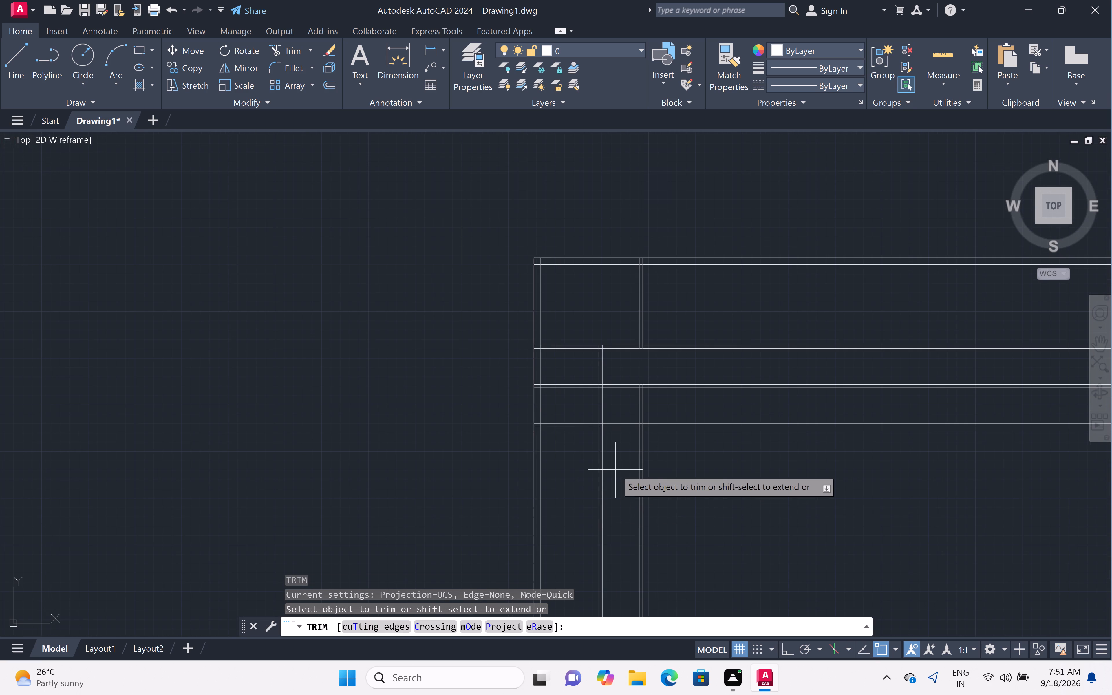
{"action": "left_click", "coordinate": [587, 475]}
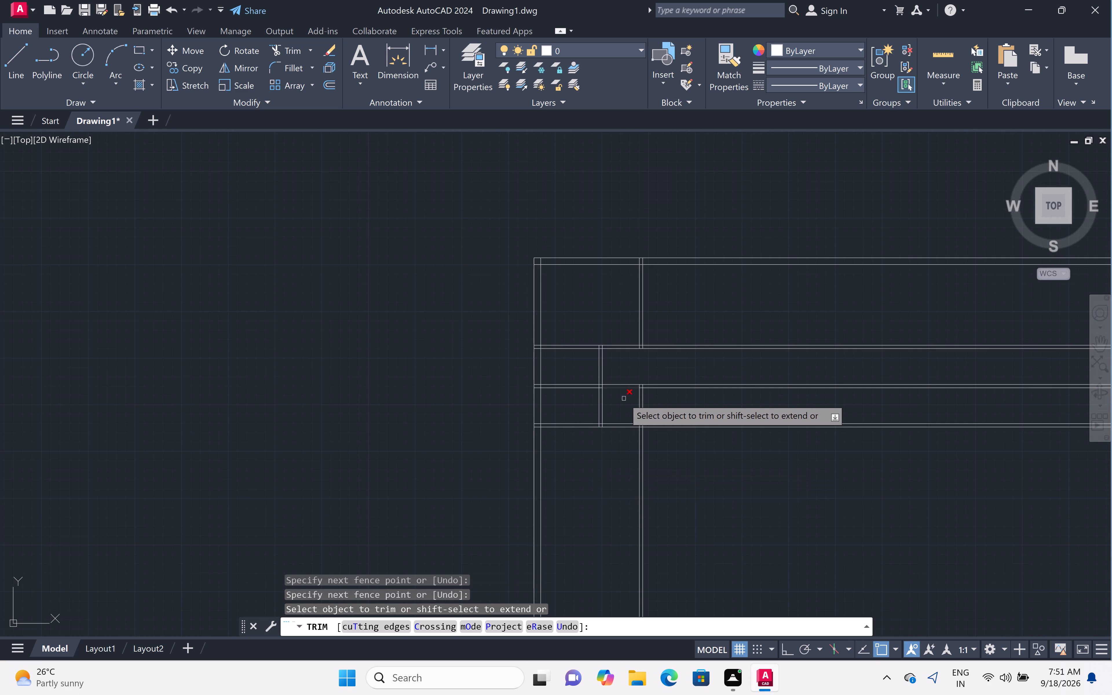
Trim the second horizontal partition beyond the short vertical partition, plus the corner room's right partition lines between the second and third horizontal partitions.
{"action": "left_click", "coordinate": [624, 398]}
{"action": "left_click", "coordinate": [623, 367]}
{"action": "left_click", "coordinate": [630, 400]}
{"action": "left_click", "coordinate": [645, 404]}
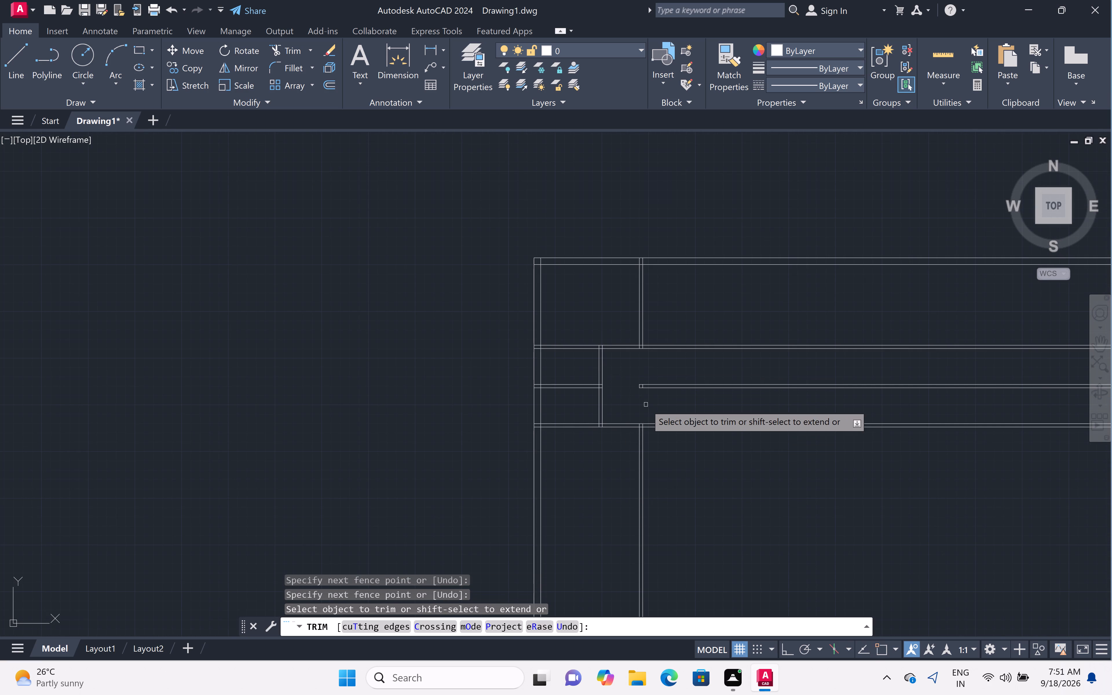
{"action": "left_click_drag", "start_coordinate": [660, 401], "coordinate": [661, 398]}
{"action": "left_click", "coordinate": [680, 367]}
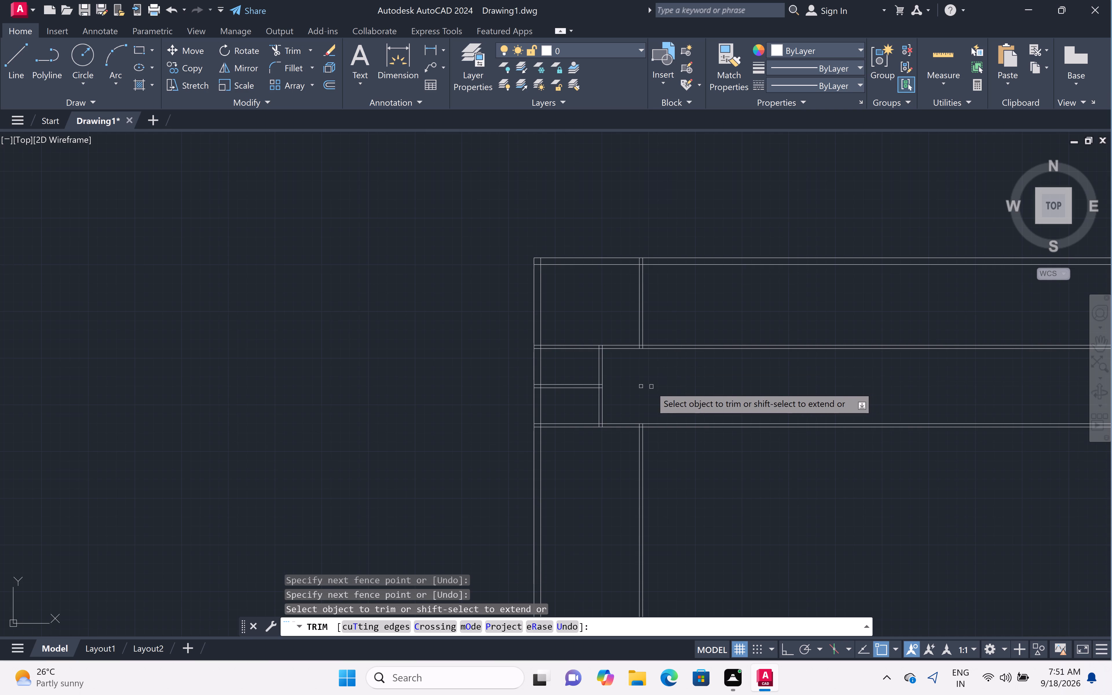
Remove the four leftover segments of the small square where the second horizontal partition crossed the corner room's right partition.
{"action": "scroll", "coordinate": [639, 386], "scroll_direction": "up", "scroll_amount": 5}
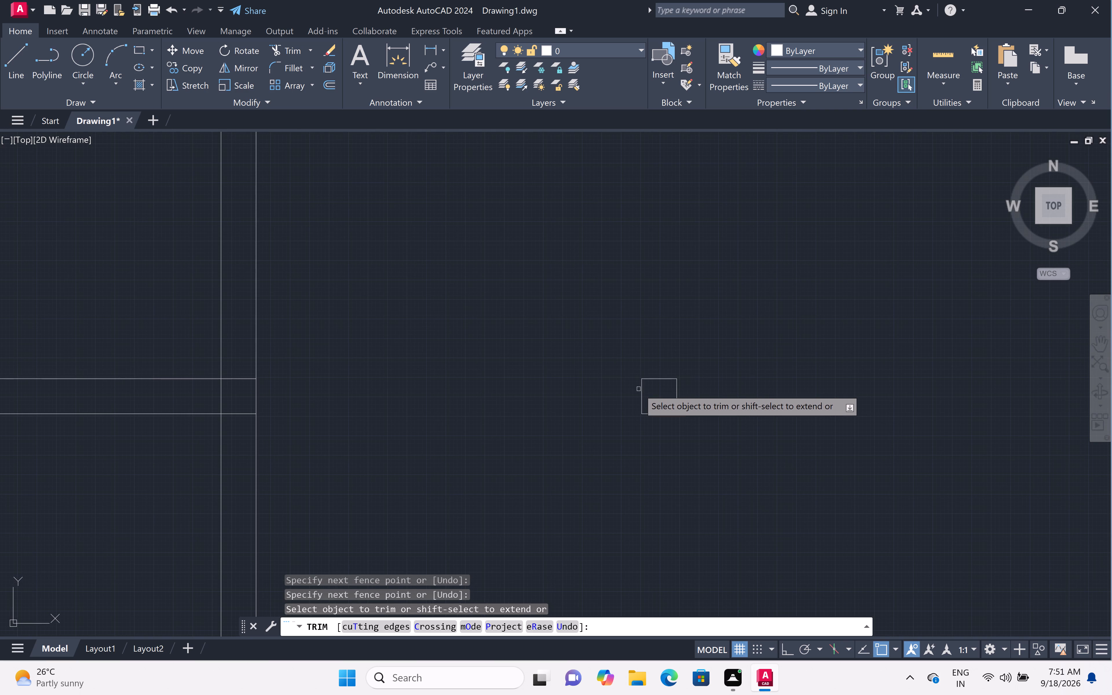
{"action": "left_click", "coordinate": [639, 389]}
{"action": "left_click", "coordinate": [696, 390]}
{"action": "left_click", "coordinate": [659, 359]}
{"action": "left_click_drag", "start_coordinate": [662, 446], "coordinate": [662, 443]}
{"action": "scroll", "coordinate": [667, 400], "scroll_direction": "down", "scroll_amount": 8}
{"action": "key", "text": "Escape"}
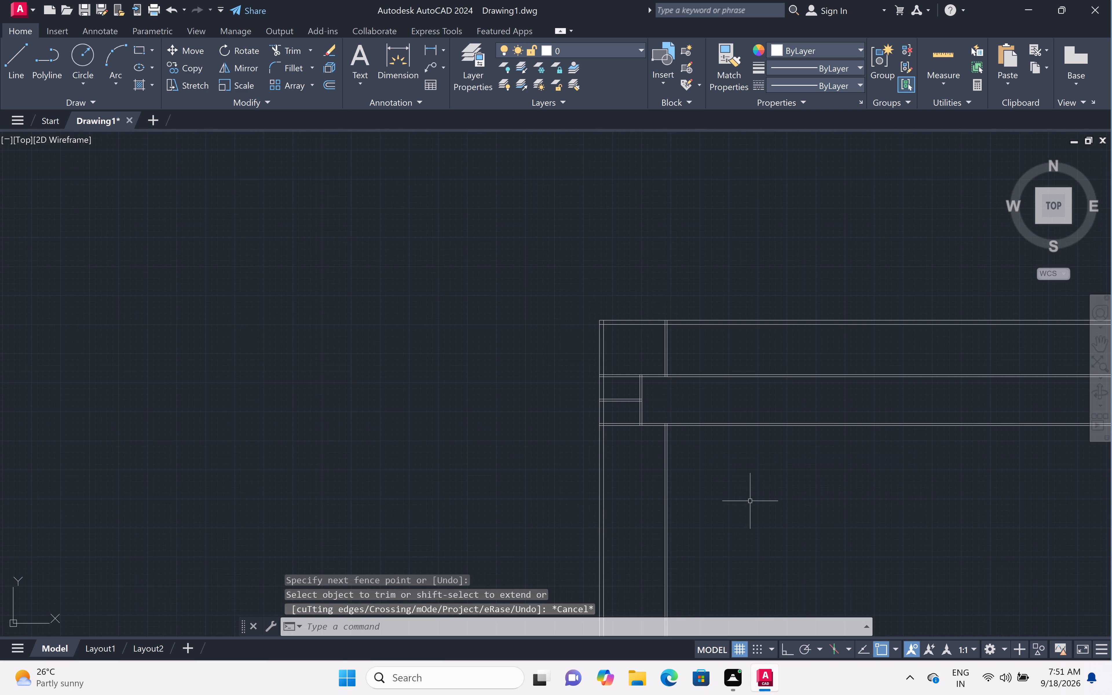
Offset the lower line of the third horizontal partition 10'6" downward.
{"action": "type", "text": "off"}
{"action": "key", "text": "space"}
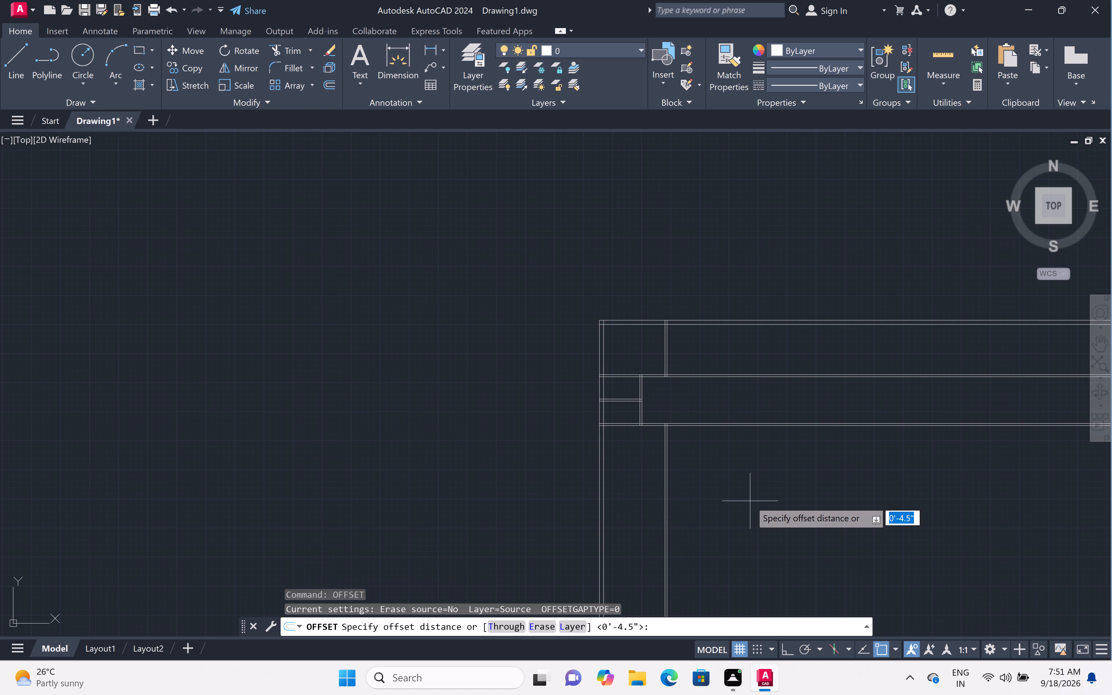
{"action": "type", "text": "11"}
{"action": "key", "text": "BackSpace"}
{"action": "key", "text": "BackSpace"}
{"action": "type", "text": "10"}
{"action": "key", "text": "apostrophe"}
{"action": "type", "text": "6\""}
{"action": "key", "text": "space"}
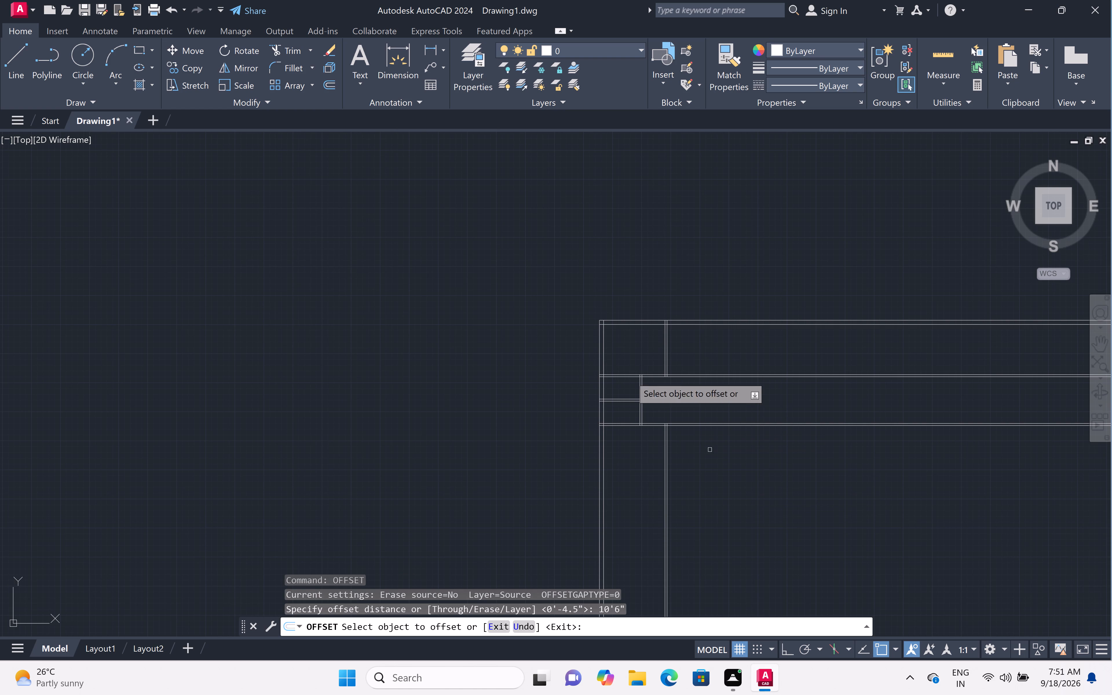
{"action": "scroll", "coordinate": [645, 507], "scroll_direction": "up", "scroll_amount": 2}
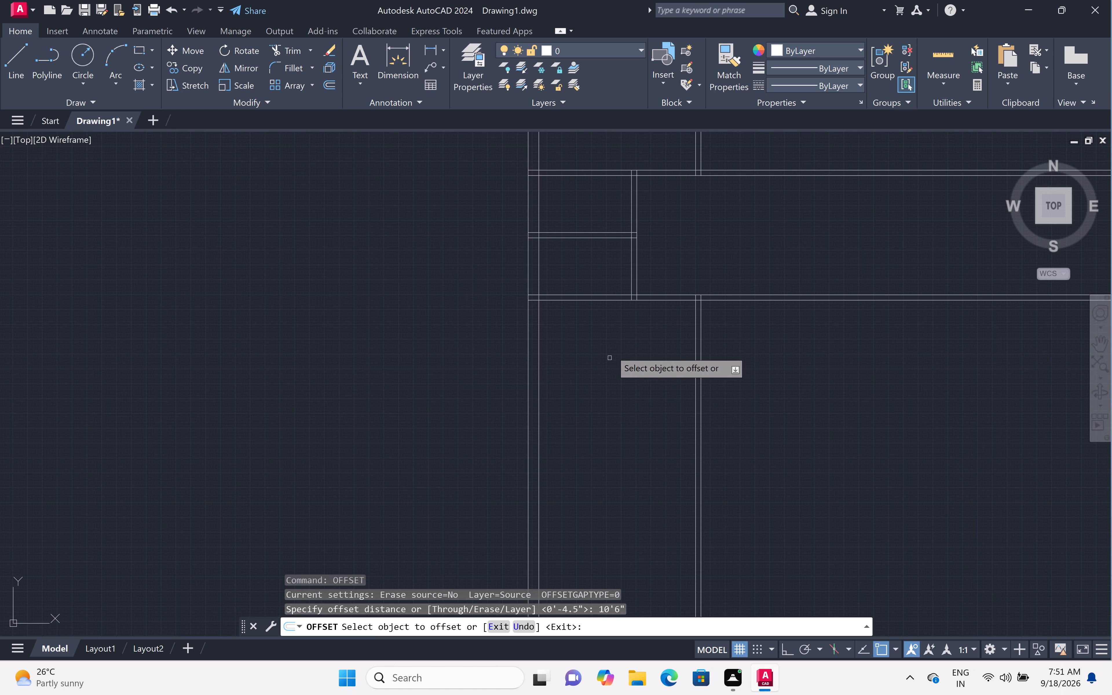
{"action": "scroll", "coordinate": [617, 298], "scroll_direction": "up", "scroll_amount": 1}
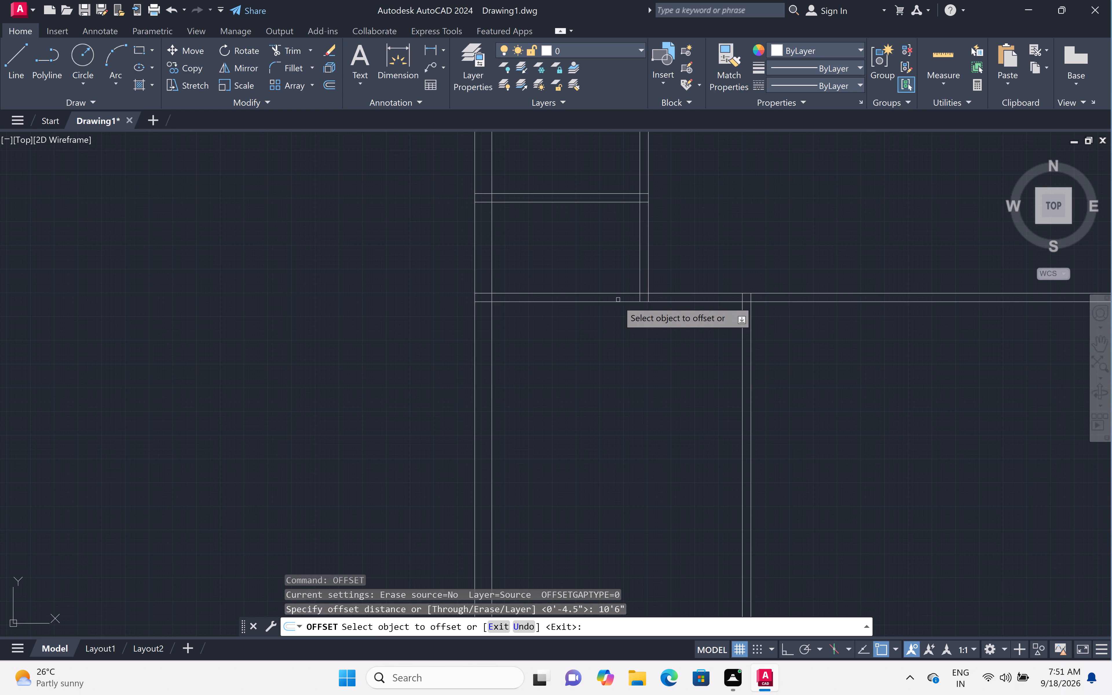
{"action": "left_click", "coordinate": [618, 302]}
{"action": "left_click", "coordinate": [620, 393]}
{"action": "scroll", "coordinate": [620, 389], "scroll_direction": "down", "scroll_amount": 4}
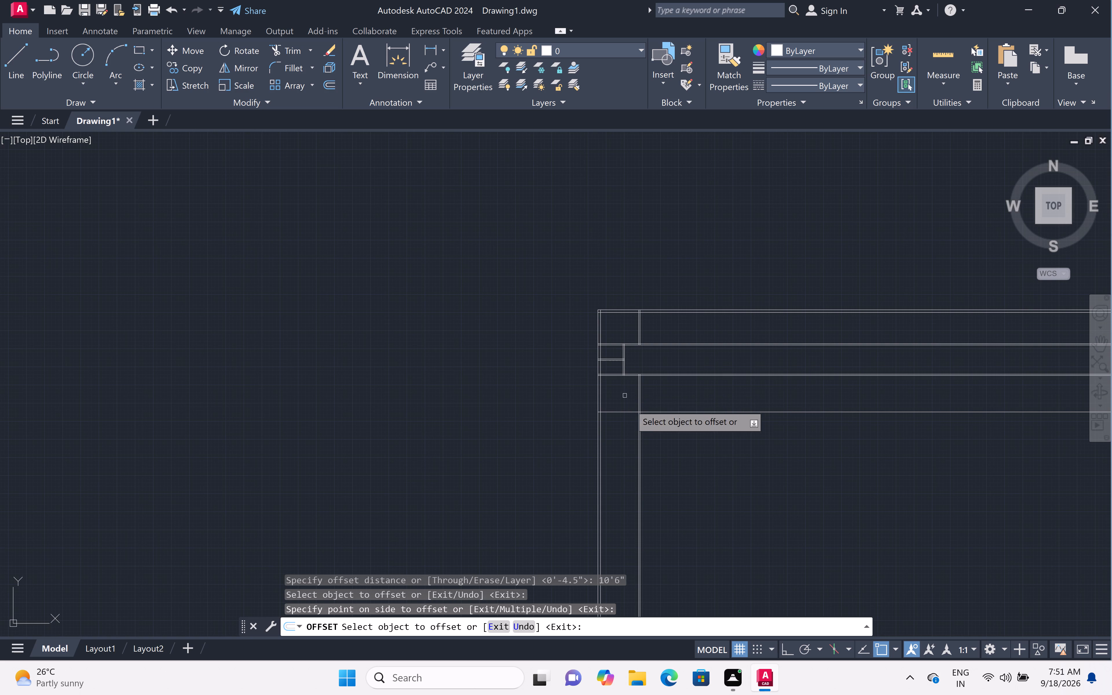
{"action": "key", "text": "space"}
Offset the new line below the third horizontal partition 9" downward to form a wall.
{"action": "key", "text": "space"}
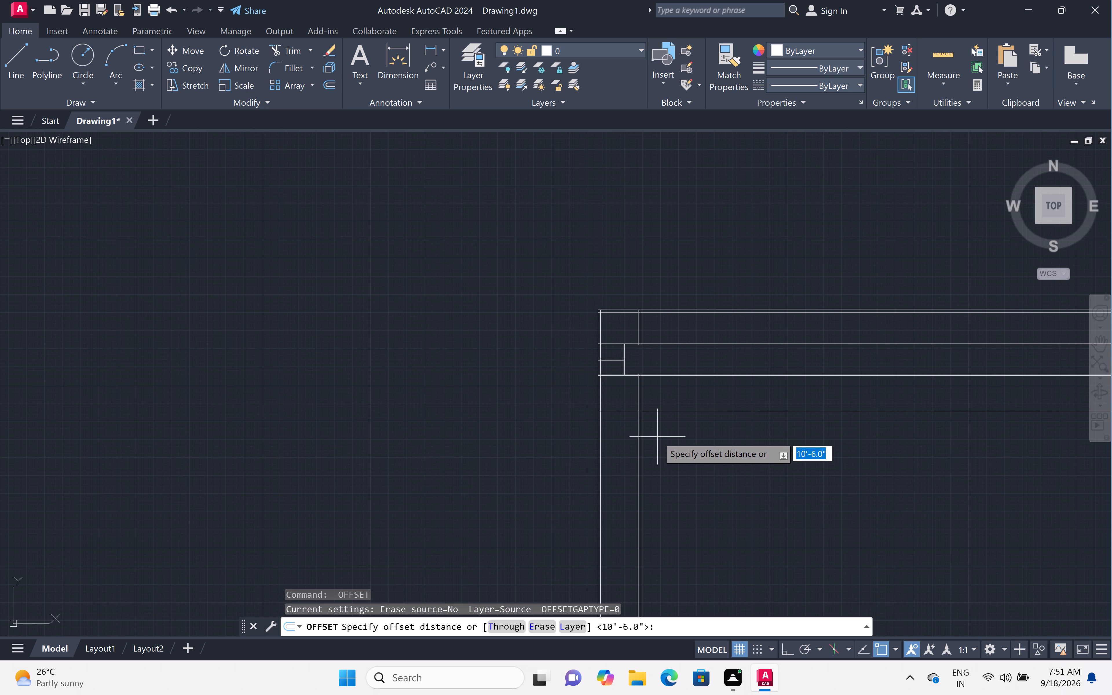
{"action": "type", "text": "9\""}
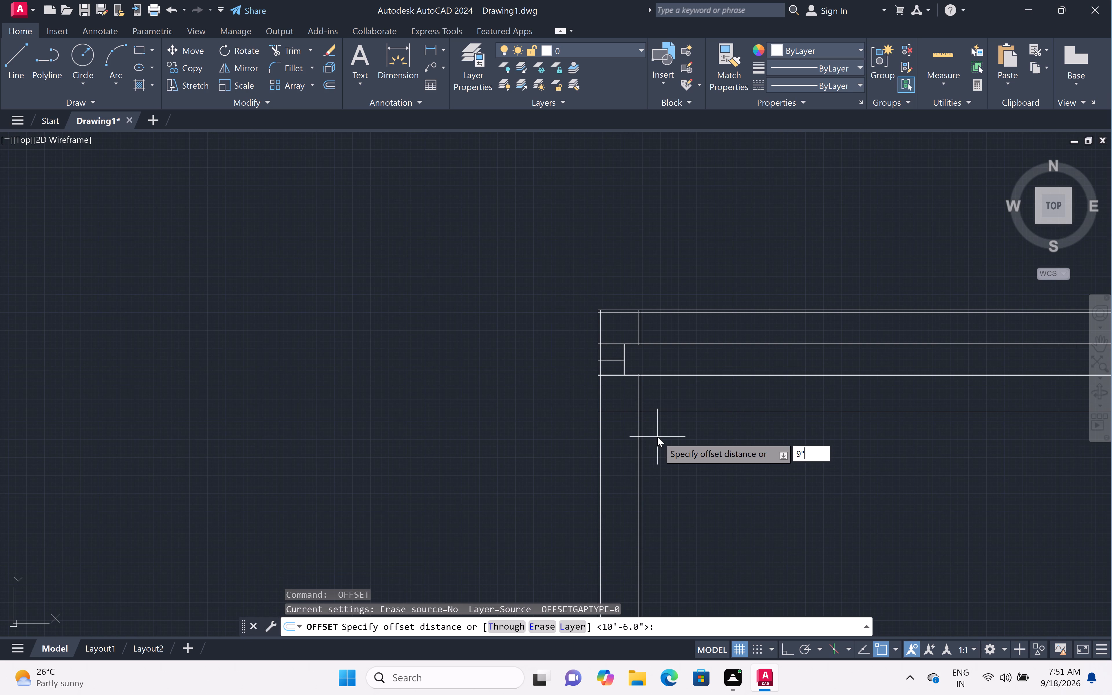
{"action": "key", "text": "space"}
{"action": "scroll", "coordinate": [614, 405], "scroll_direction": "up", "scroll_amount": 2}
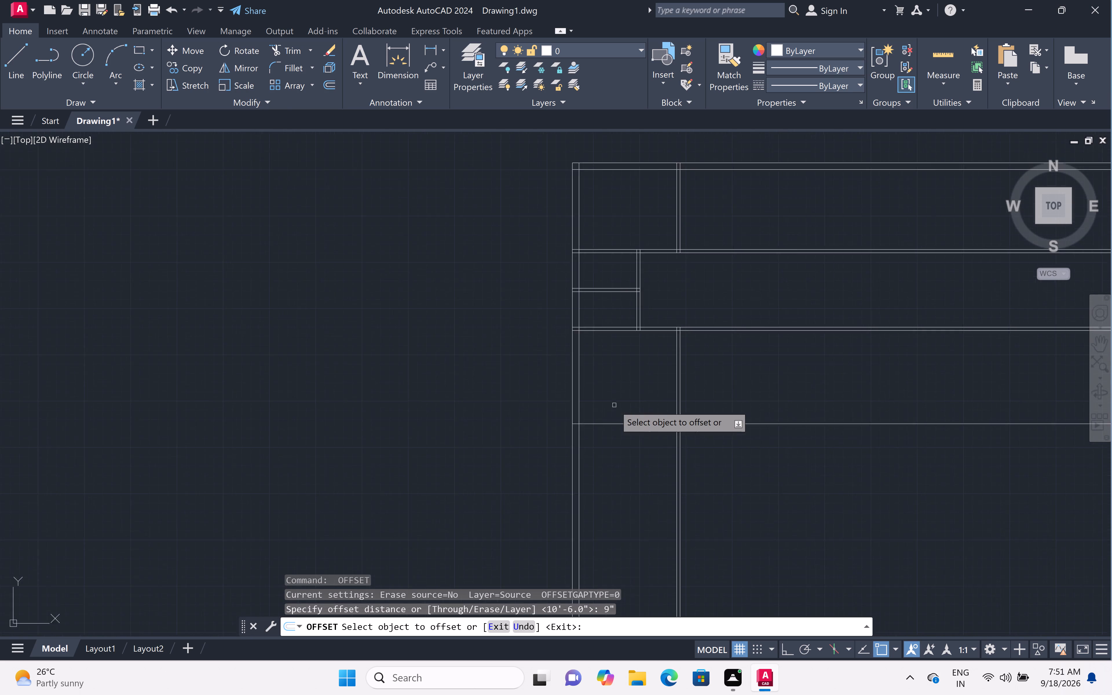
{"action": "scroll", "coordinate": [614, 405], "scroll_direction": "up", "scroll_amount": 1}
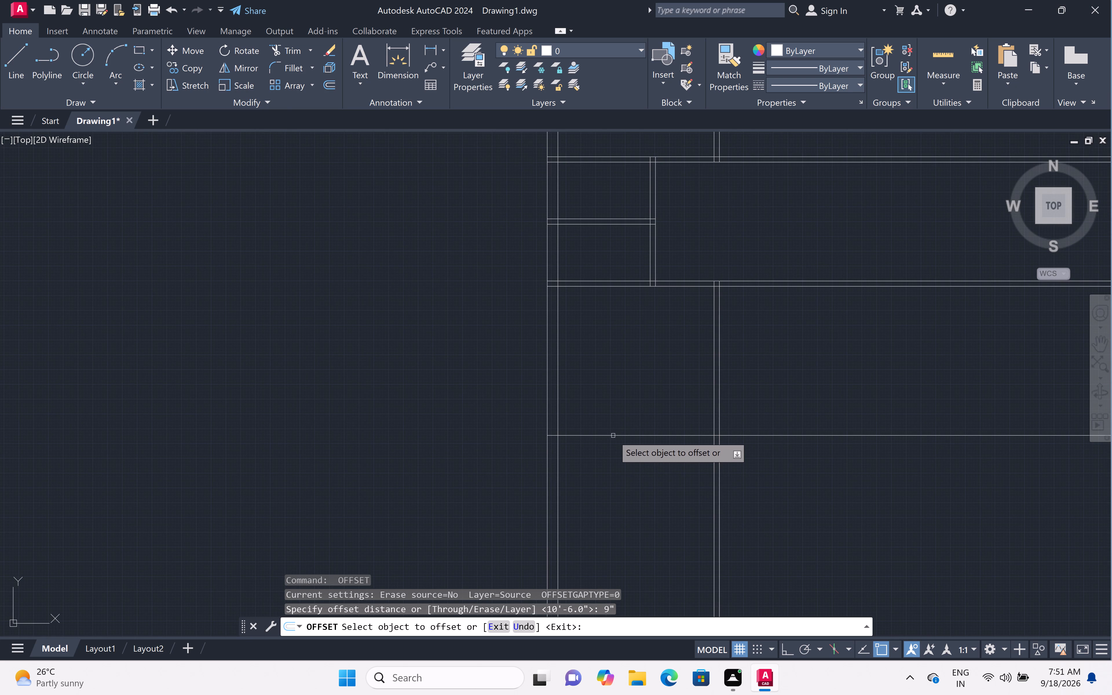
{"action": "left_click", "coordinate": [613, 436]}
{"action": "left_click", "coordinate": [613, 484]}
{"action": "scroll", "coordinate": [615, 475], "scroll_direction": "down", "scroll_amount": 4}
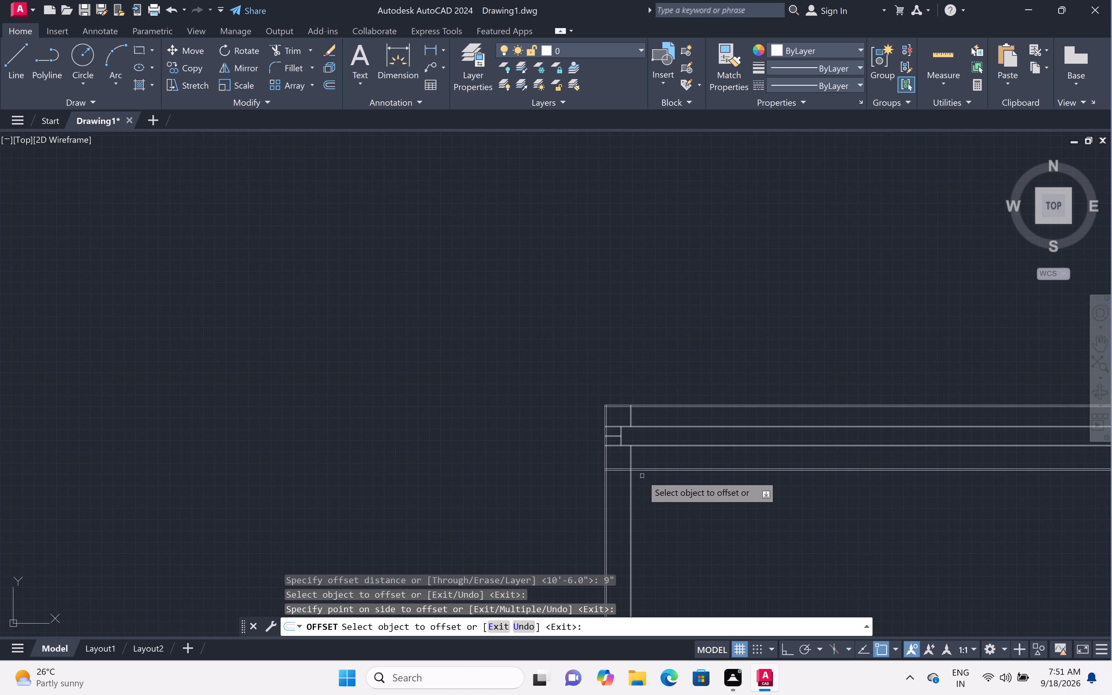
{"action": "key", "text": "Escape"}
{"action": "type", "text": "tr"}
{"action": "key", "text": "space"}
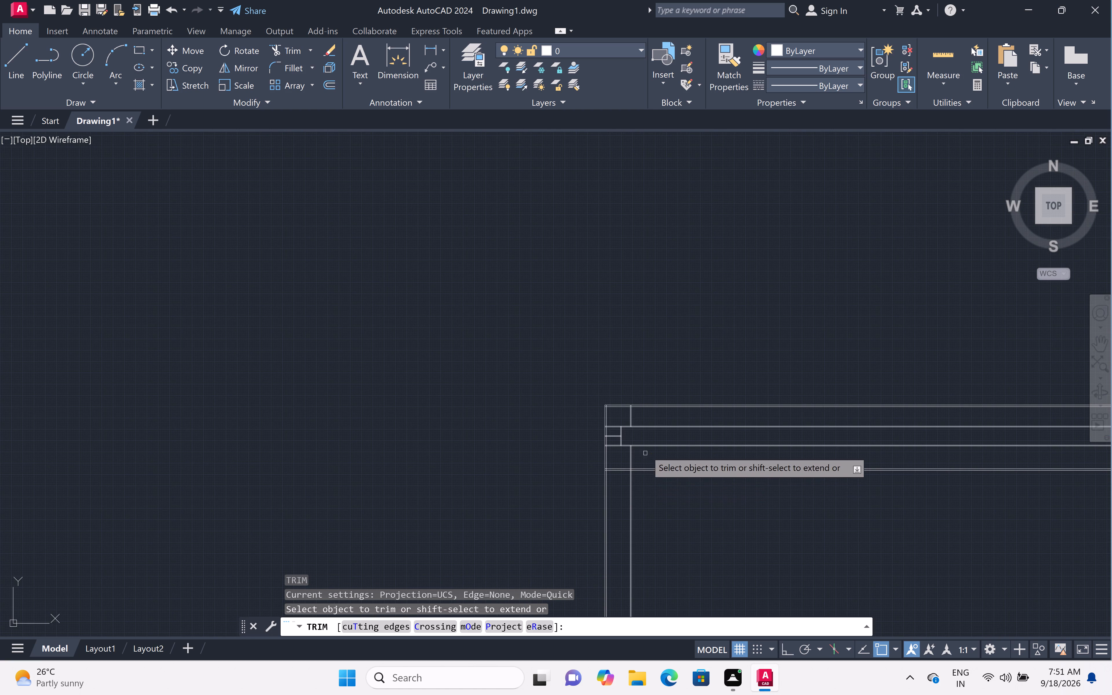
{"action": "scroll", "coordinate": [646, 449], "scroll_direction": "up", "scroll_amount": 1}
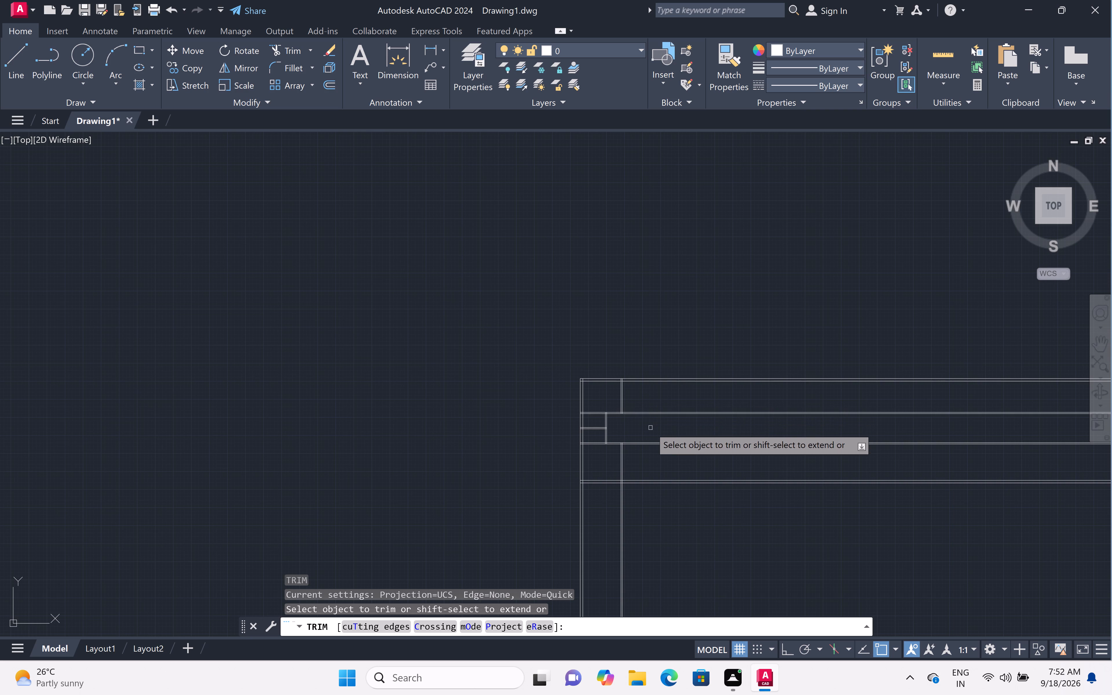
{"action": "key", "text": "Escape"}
Extend the corner room's right partition lines down across the gap between the first and third horizontal partitions.
{"action": "scroll", "coordinate": [628, 430], "scroll_direction": "up", "scroll_amount": 2}
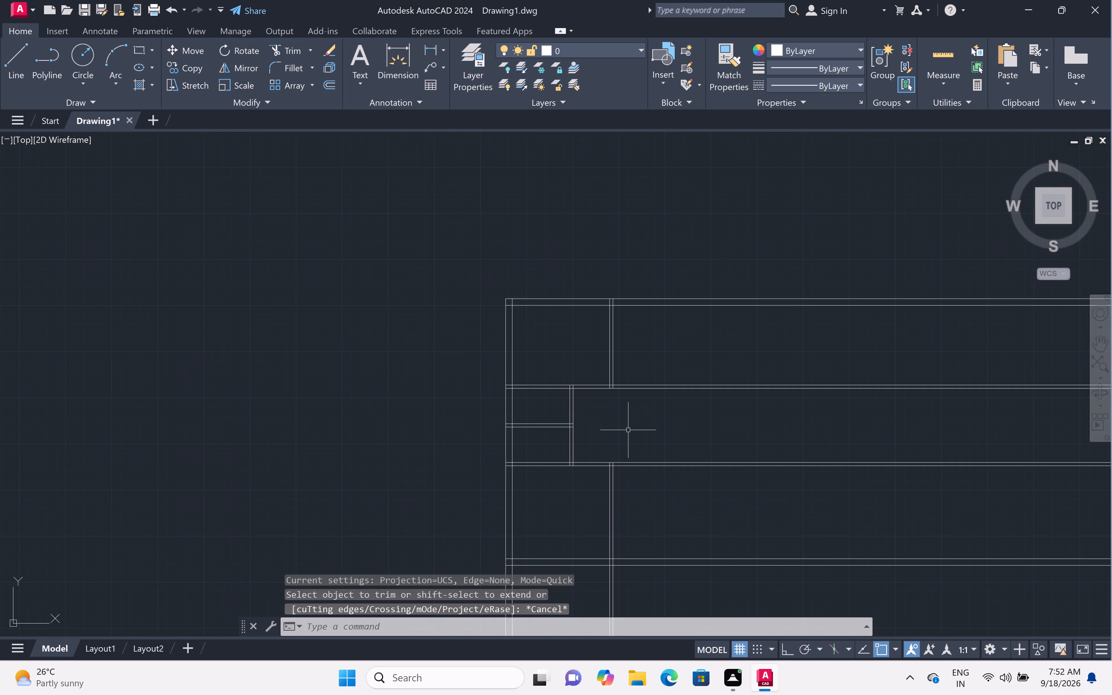
{"action": "type", "text": "ex"}
{"action": "key", "text": "space"}
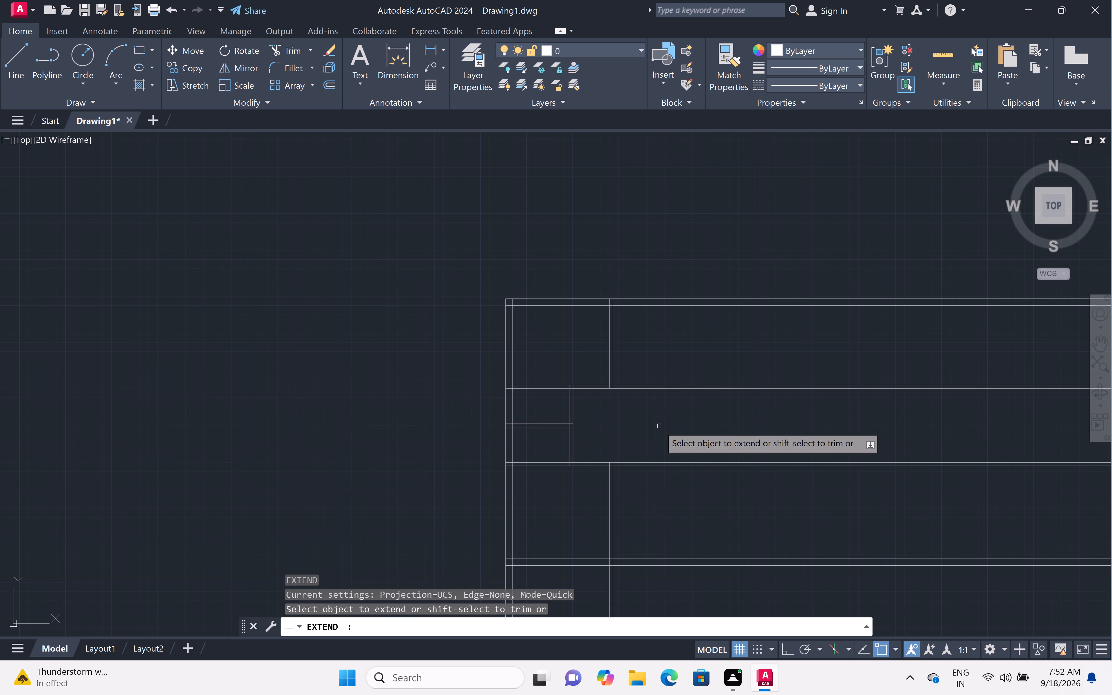
{"action": "left_click", "coordinate": [585, 355]}
{"action": "left_click", "coordinate": [659, 356]}
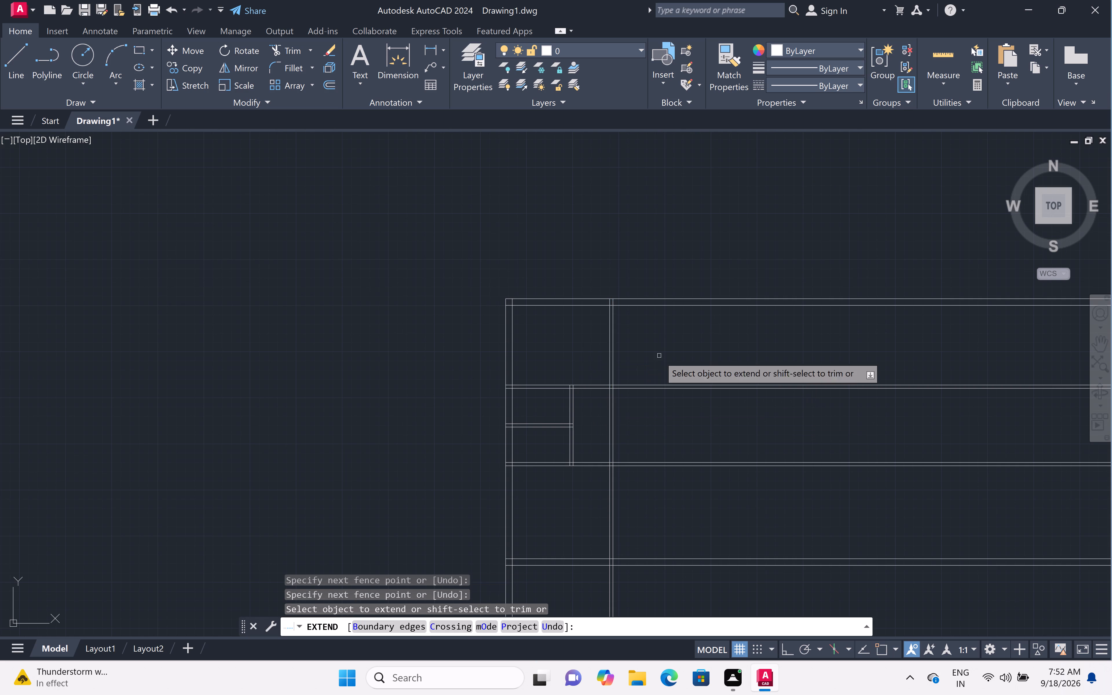
{"action": "key", "text": "Escape"}
Trim the first and third horizontal partitions to the right of the extended vertical partition.
{"action": "type", "text": "tr"}
{"action": "key", "text": "space"}
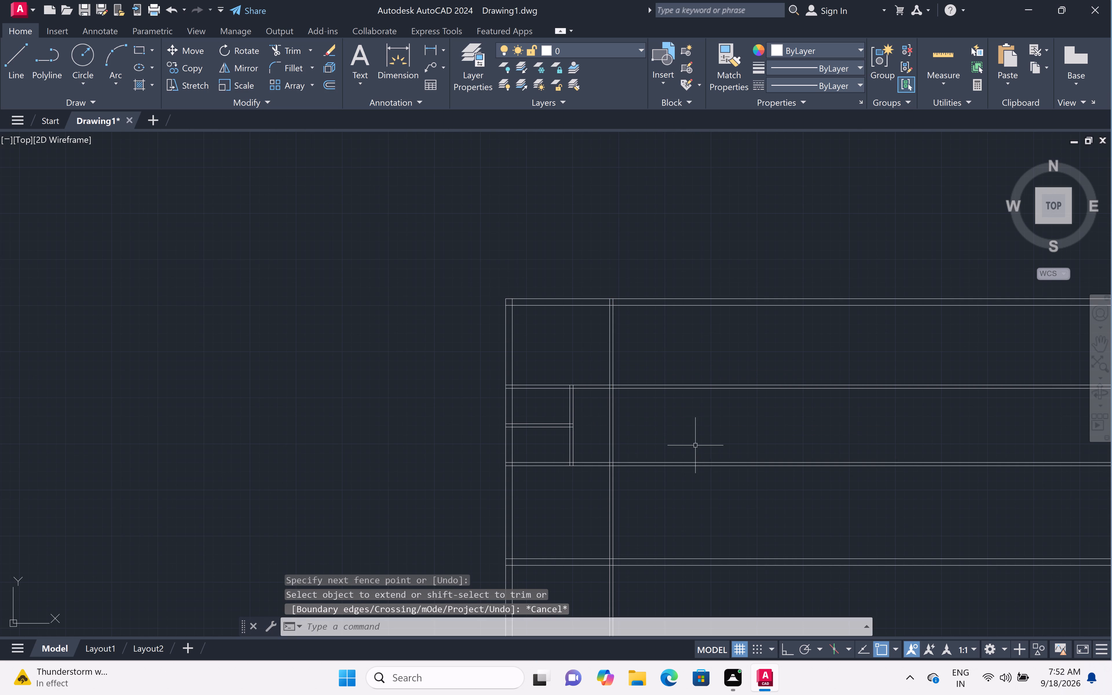
{"action": "left_click", "coordinate": [668, 368]}
{"action": "left_click", "coordinate": [686, 499]}
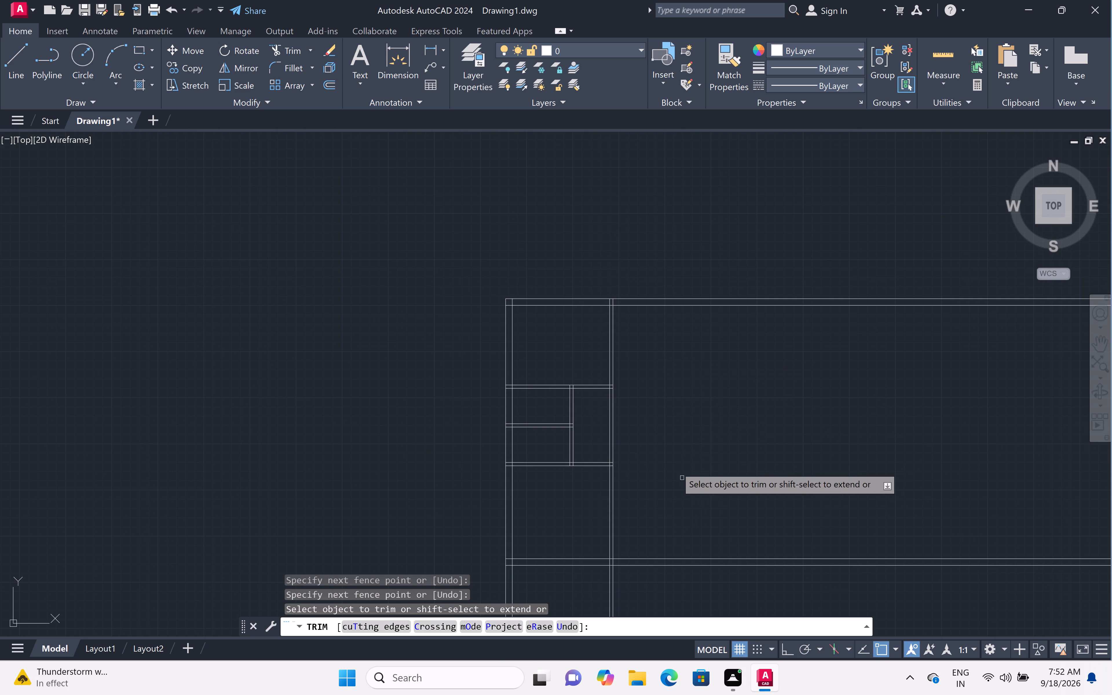
{"action": "key", "text": "Escape"}
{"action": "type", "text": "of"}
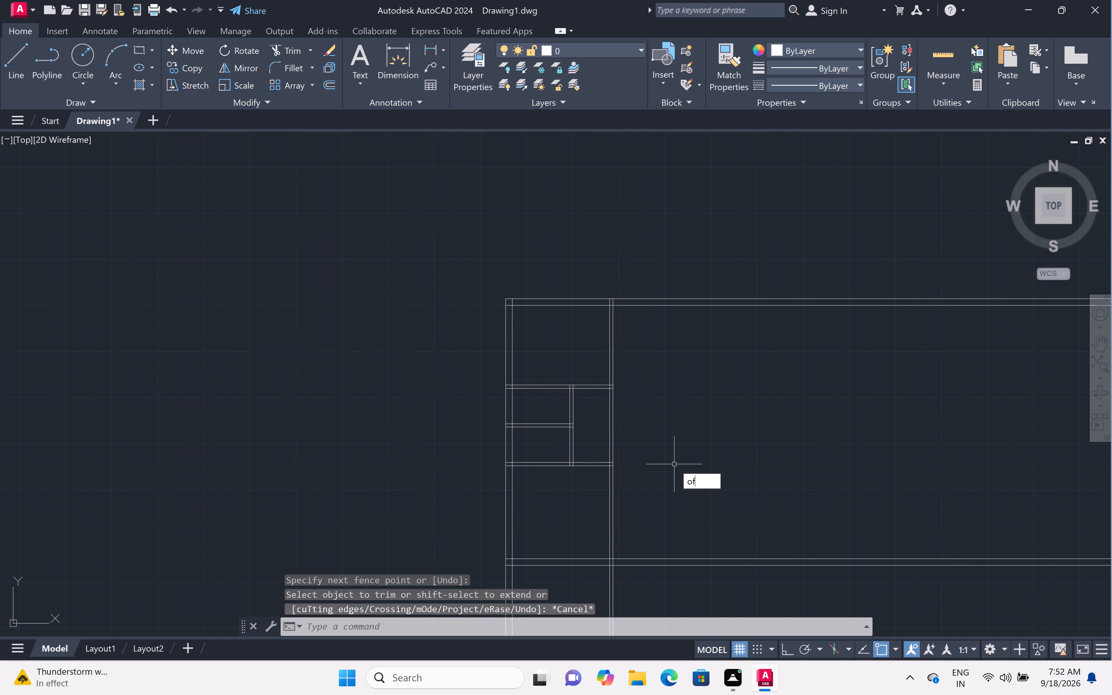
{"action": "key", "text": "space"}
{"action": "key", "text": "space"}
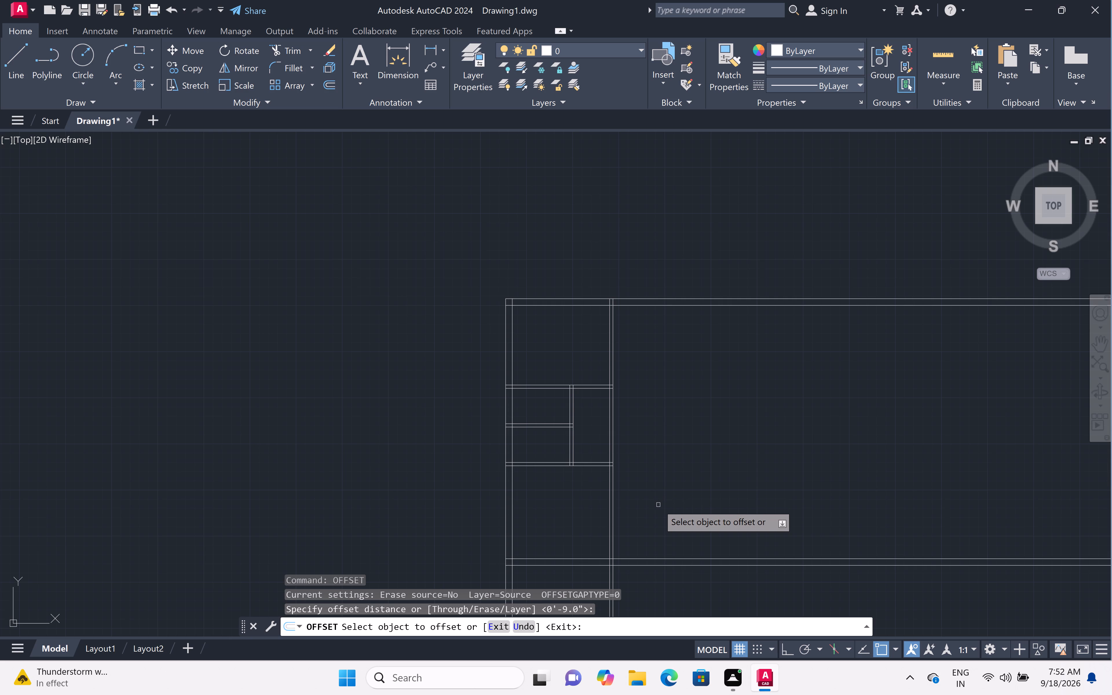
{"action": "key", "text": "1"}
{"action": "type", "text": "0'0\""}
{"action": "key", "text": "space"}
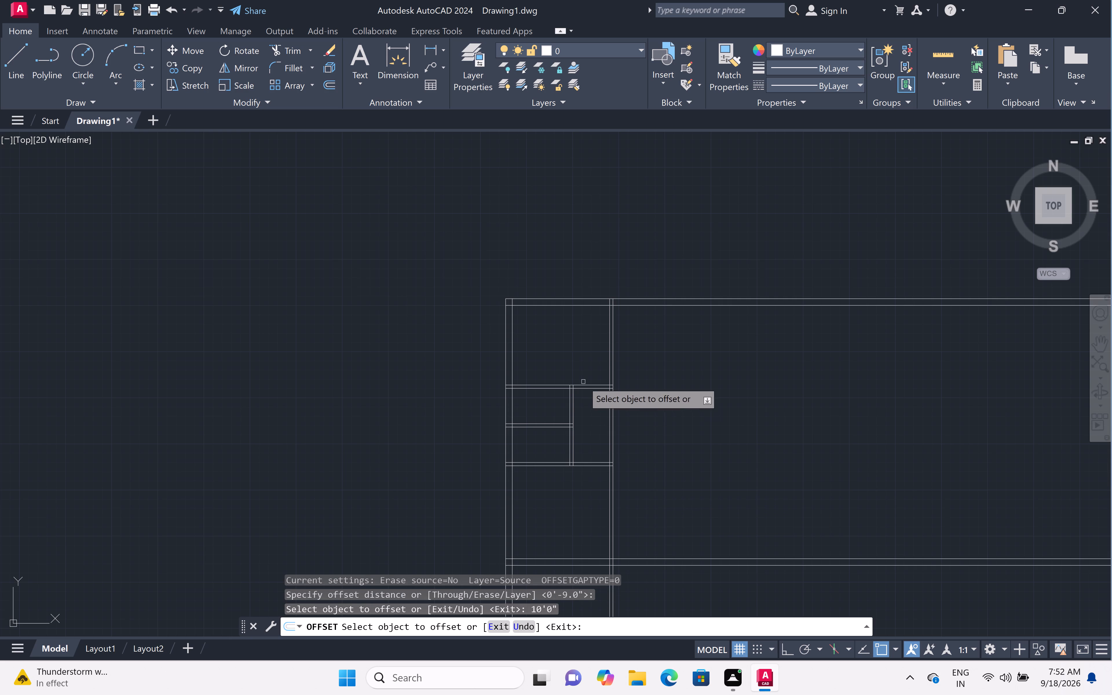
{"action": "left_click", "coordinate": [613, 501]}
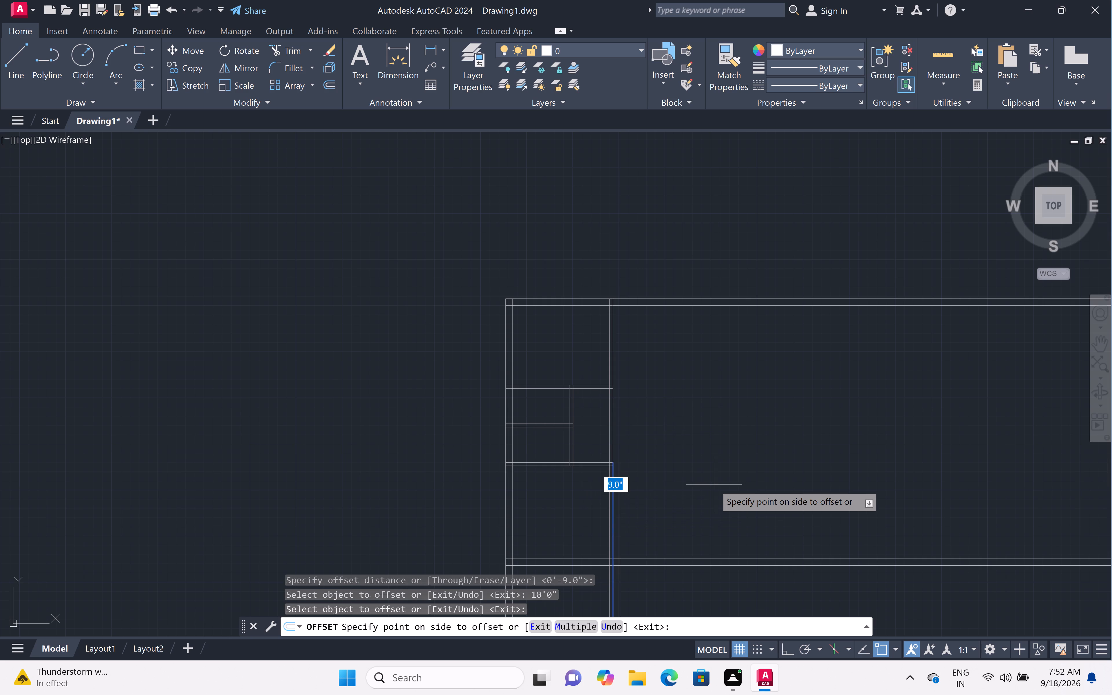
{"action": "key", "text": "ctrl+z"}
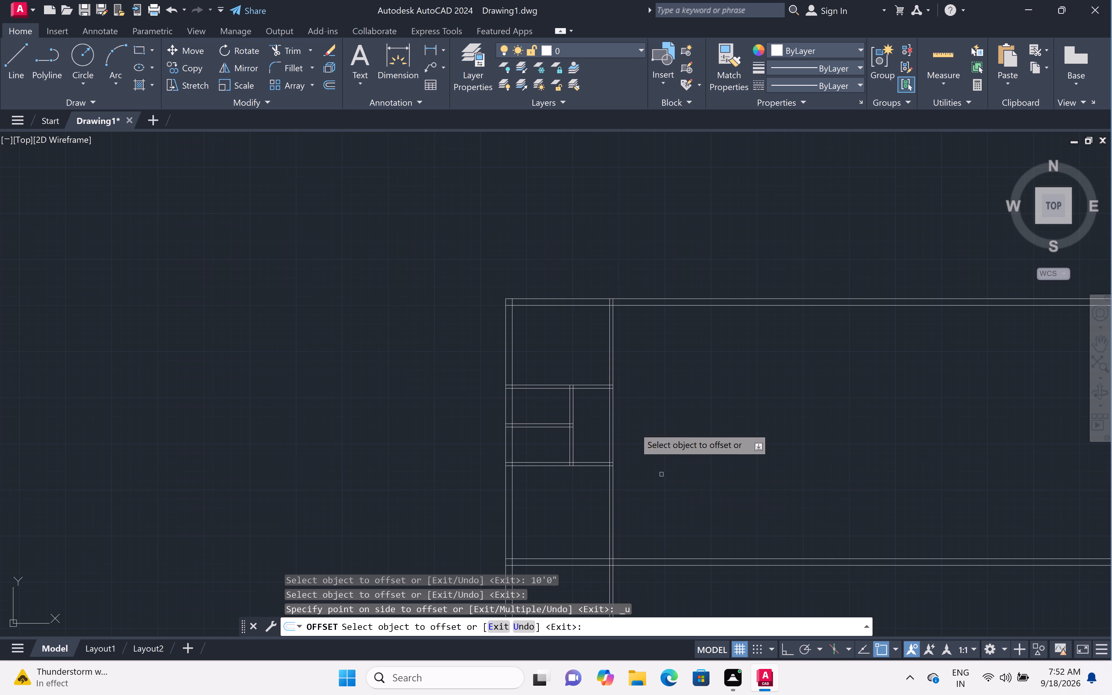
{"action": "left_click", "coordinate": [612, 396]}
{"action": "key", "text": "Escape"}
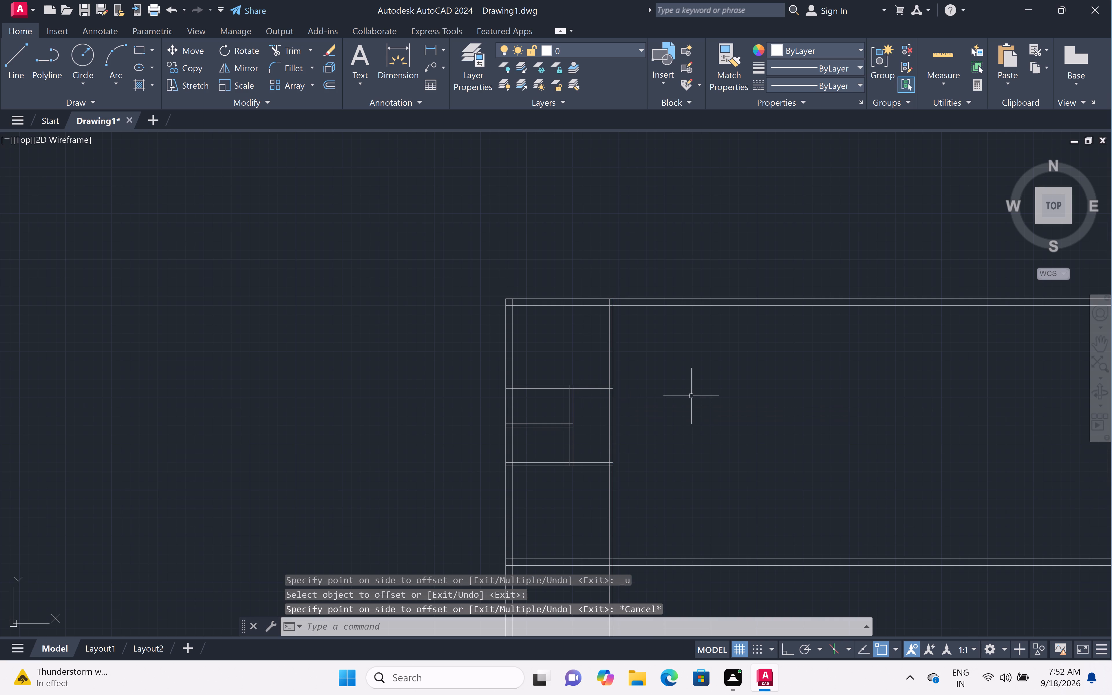
Offset both segments of the central vertical partition's right line 10' to the right.
{"action": "key", "text": "o"}
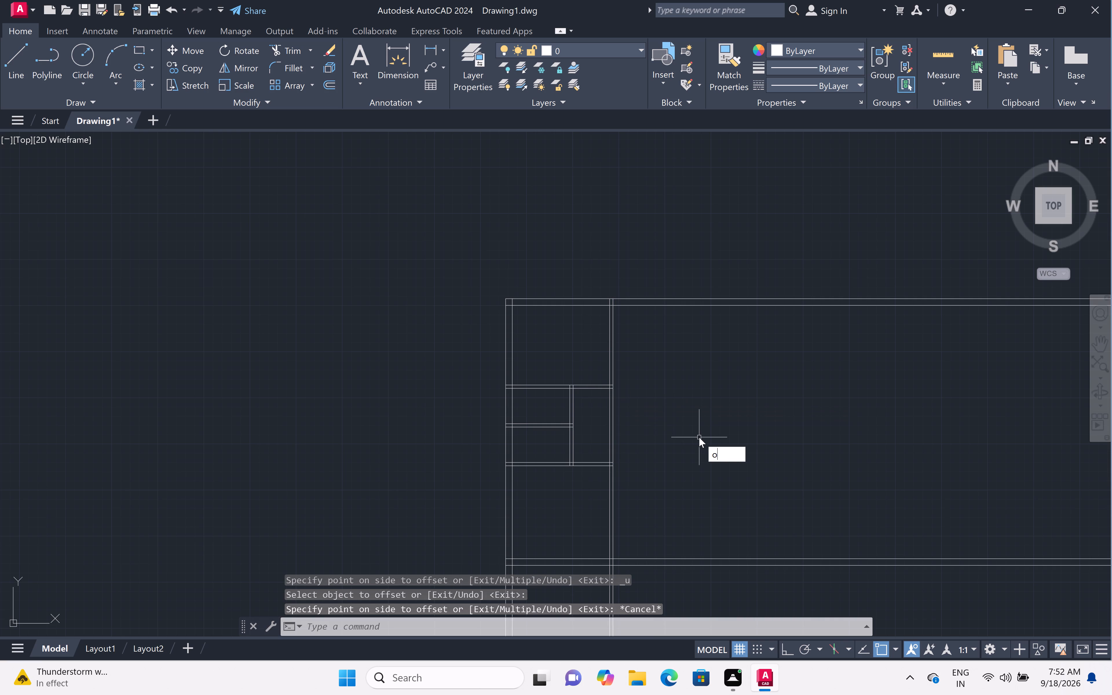
{"action": "type", "text": "ff 10'"}
{"action": "key", "text": "space"}
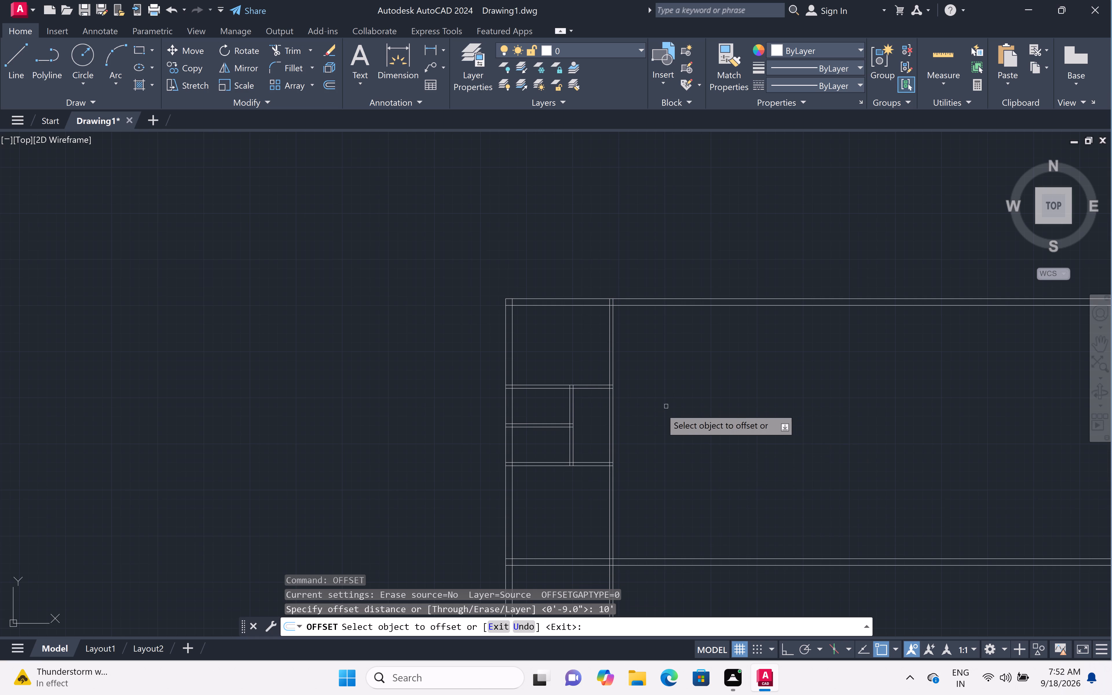
{"action": "left_click", "coordinate": [613, 439]}
{"action": "left_click", "coordinate": [814, 432]}
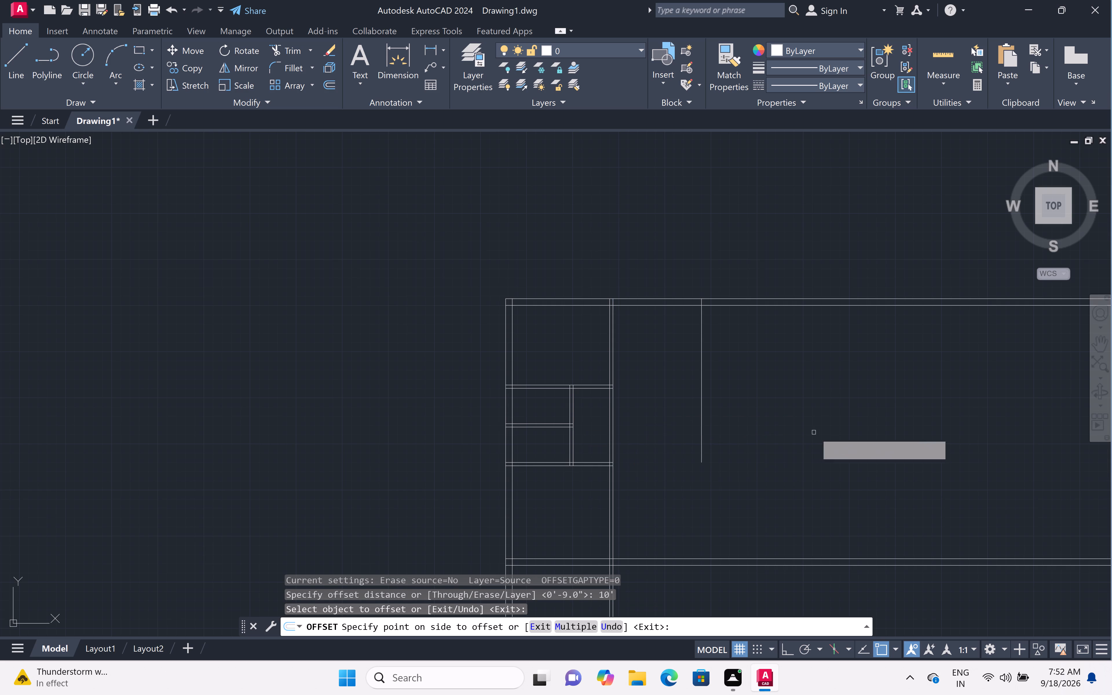
{"action": "left_click", "coordinate": [613, 514]}
{"action": "left_click", "coordinate": [784, 500]}
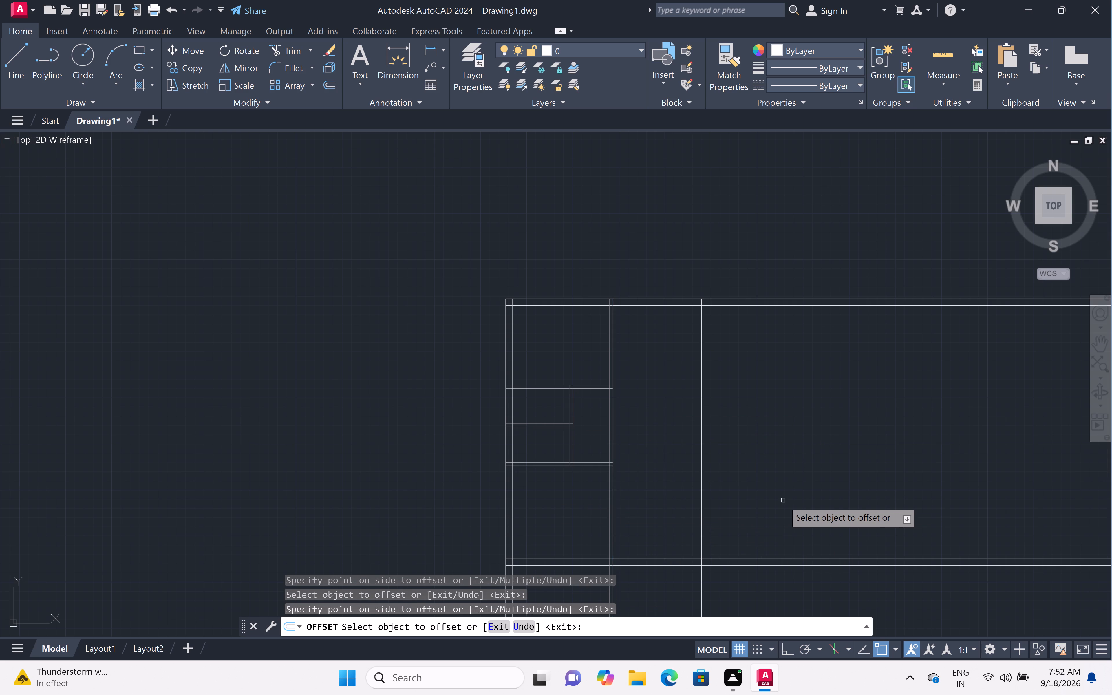
{"action": "key", "text": "space"}
Offset the two new vertical line segments 9" to the right to form the right outer wall.
{"action": "key", "text": "space"}
{"action": "type", "text": "9\""}
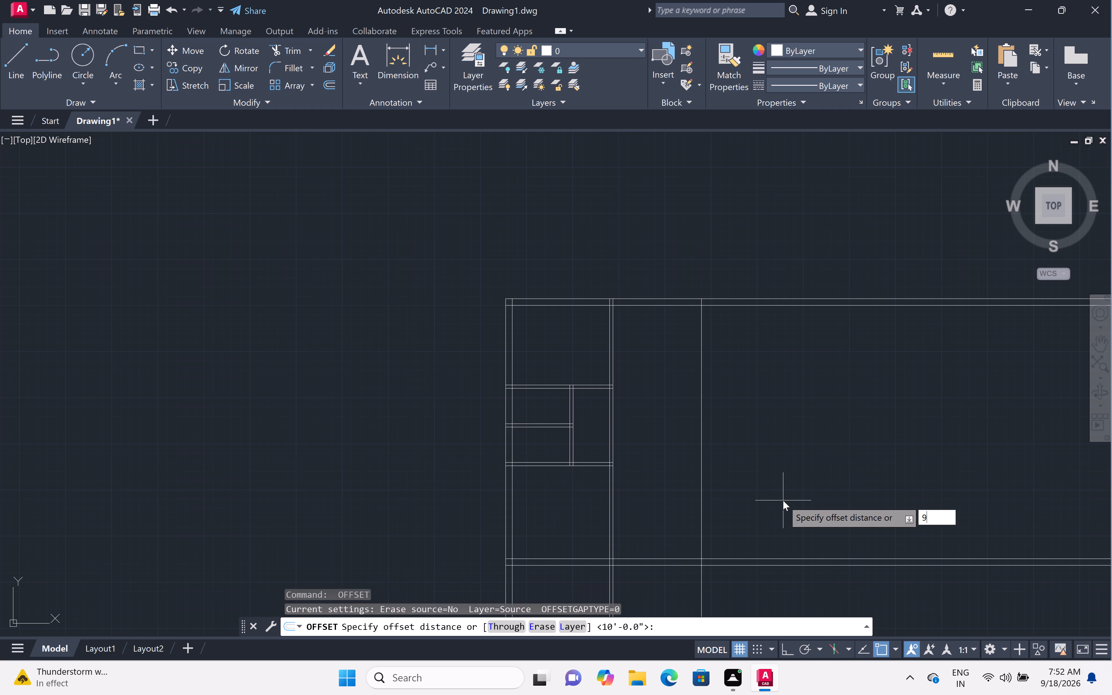
{"action": "key", "text": "space"}
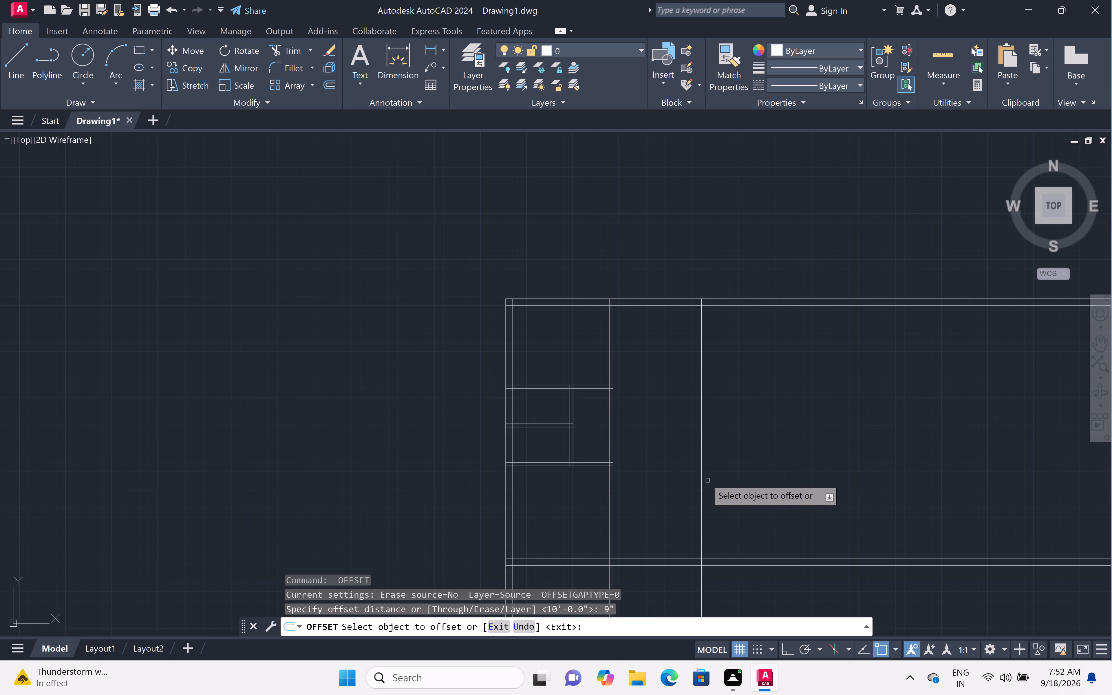
{"action": "left_click", "coordinate": [703, 470]}
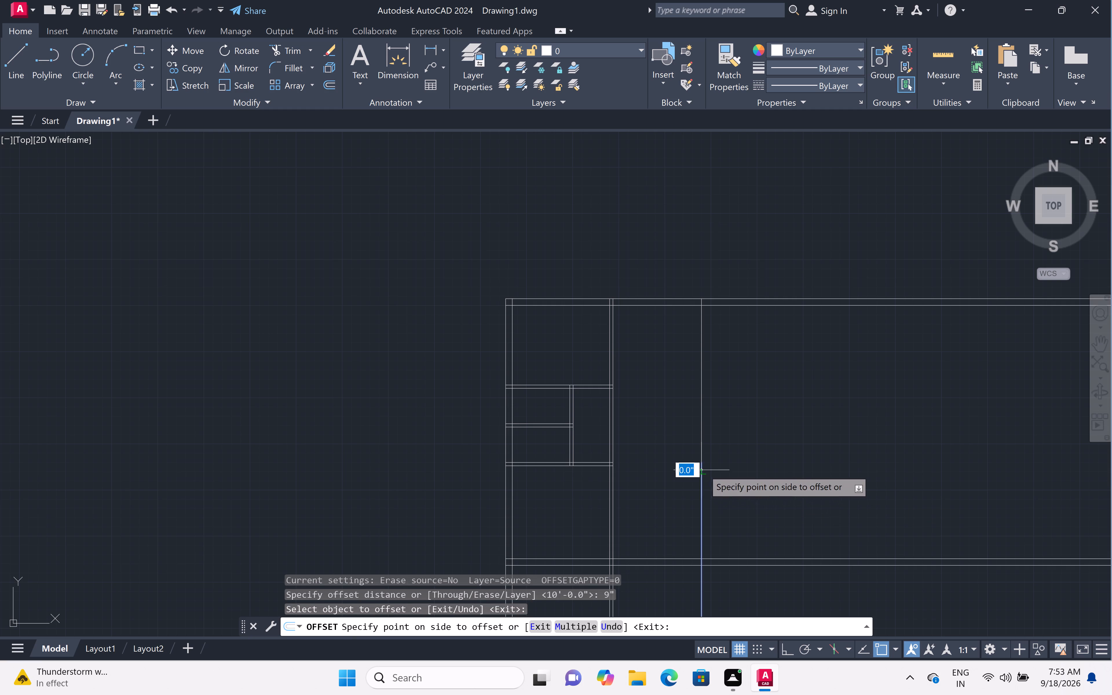
{"action": "left_click_drag", "start_coordinate": [742, 467], "coordinate": [742, 460]}
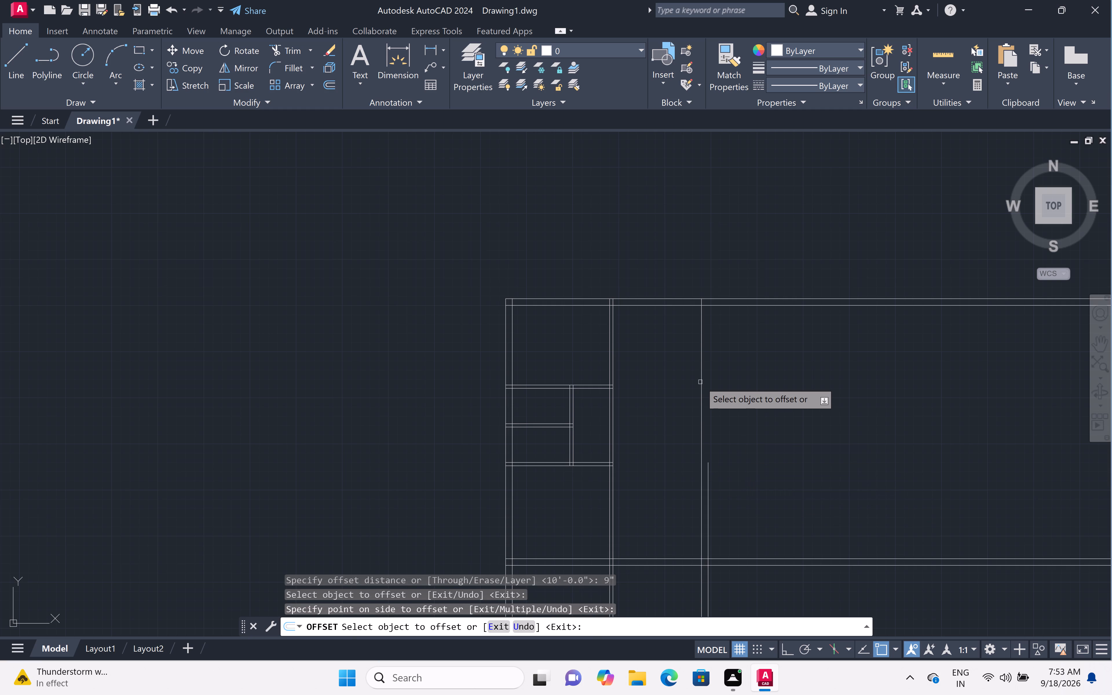
{"action": "left_click", "coordinate": [701, 383]}
{"action": "left_click", "coordinate": [753, 385]}
{"action": "scroll", "coordinate": [754, 385], "scroll_direction": "down", "scroll_amount": 2}
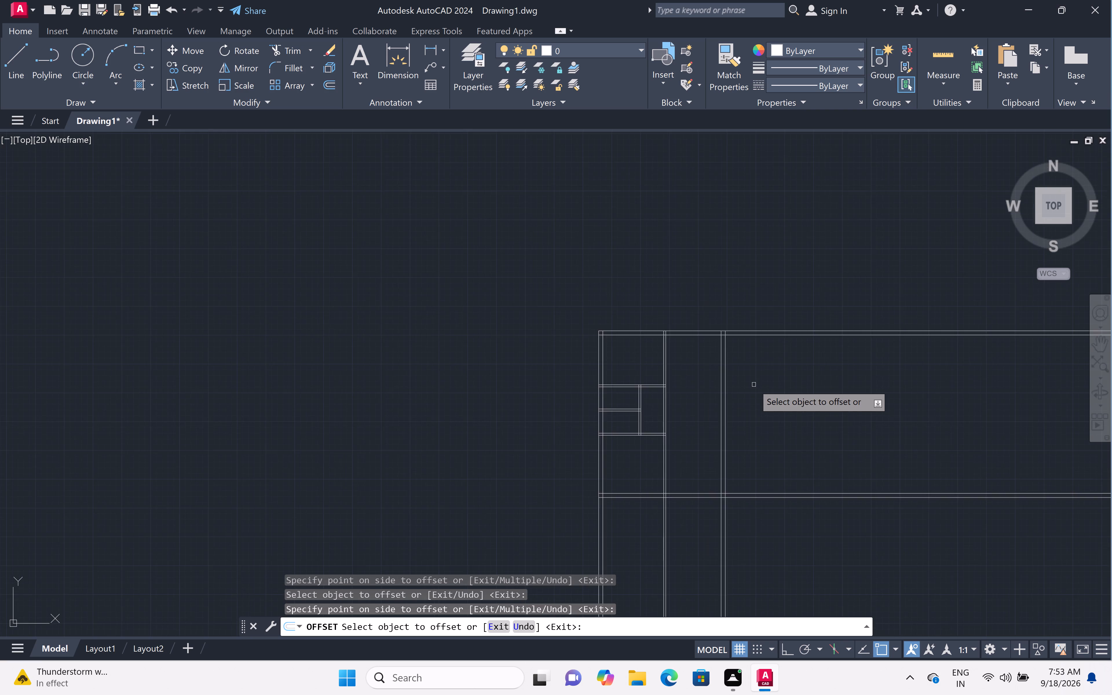
{"action": "key", "text": "Escape"}
Trim the vertical lines below the bottom wall and the horizontal wall lines beyond the right outer wall.
{"action": "type", "text": "tr"}
{"action": "key", "text": "space"}
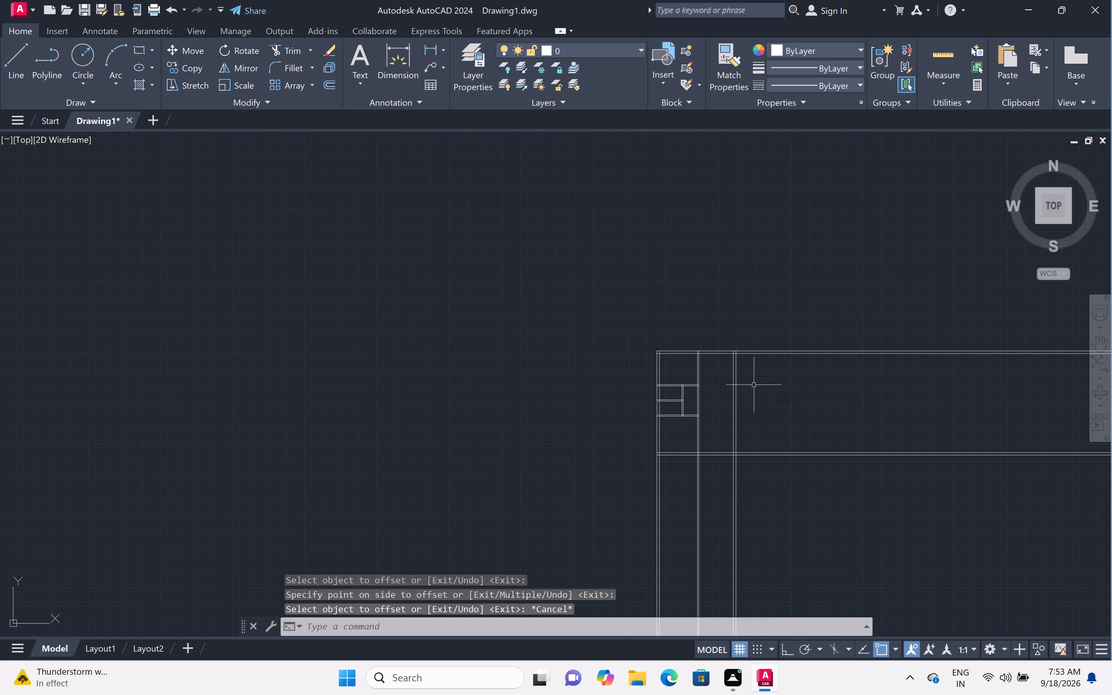
{"action": "left_click", "coordinate": [747, 466]}
{"action": "left_click", "coordinate": [601, 467]}
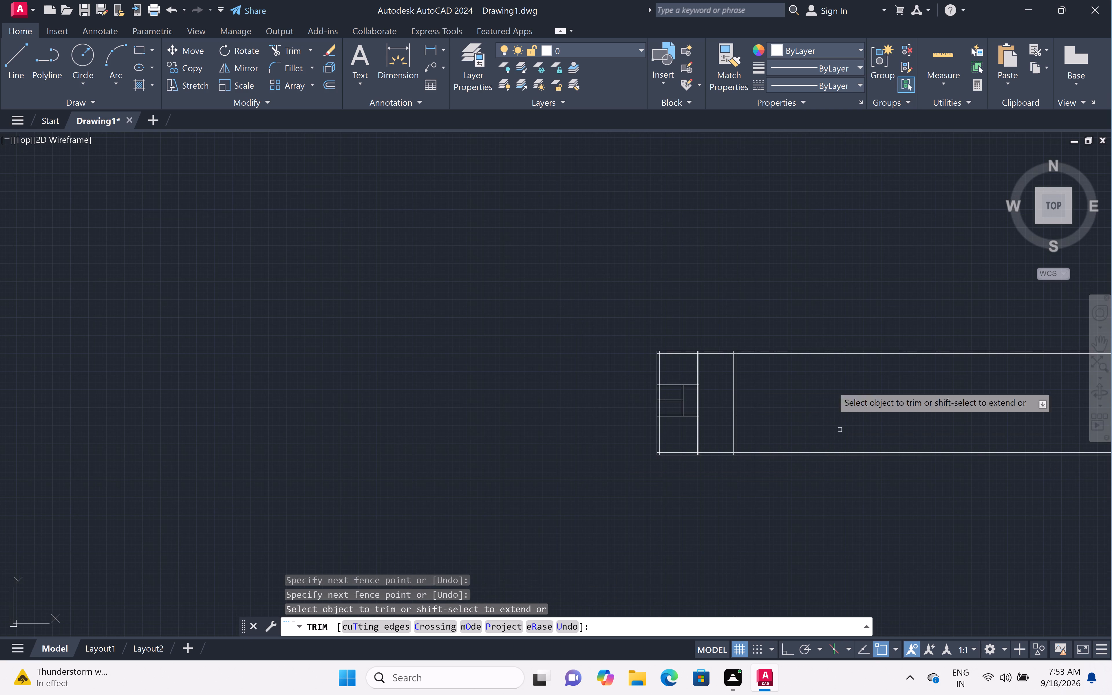
{"action": "left_click", "coordinate": [825, 339]}
{"action": "left_click", "coordinate": [844, 524]}
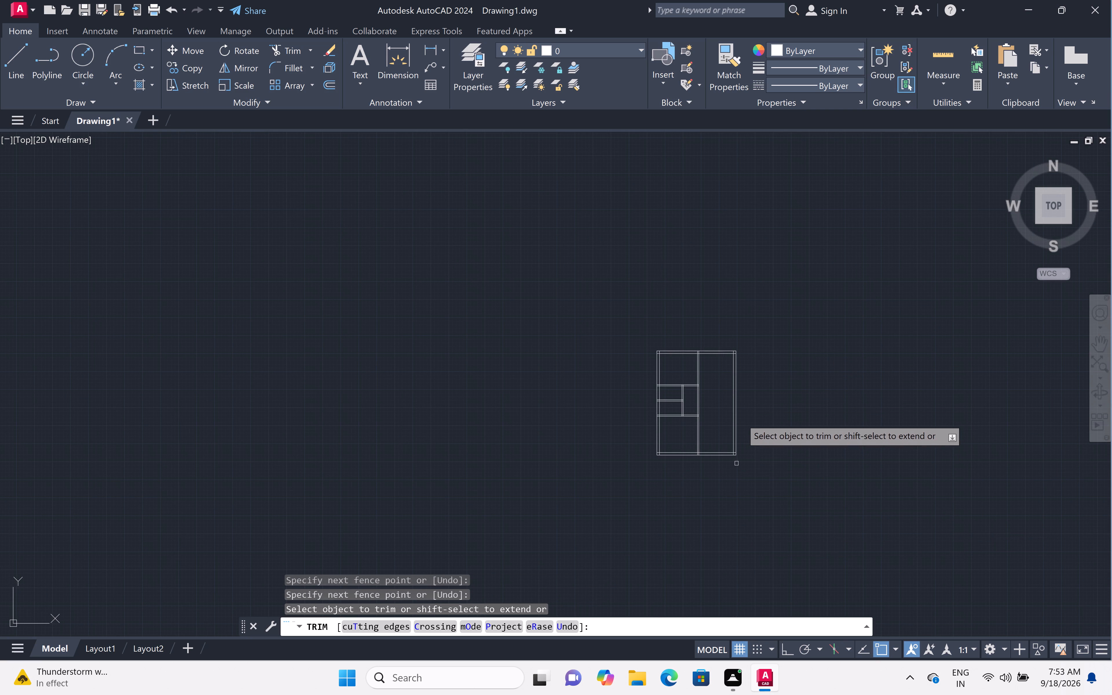
{"action": "scroll", "coordinate": [774, 427], "scroll_direction": "up", "scroll_amount": 2}
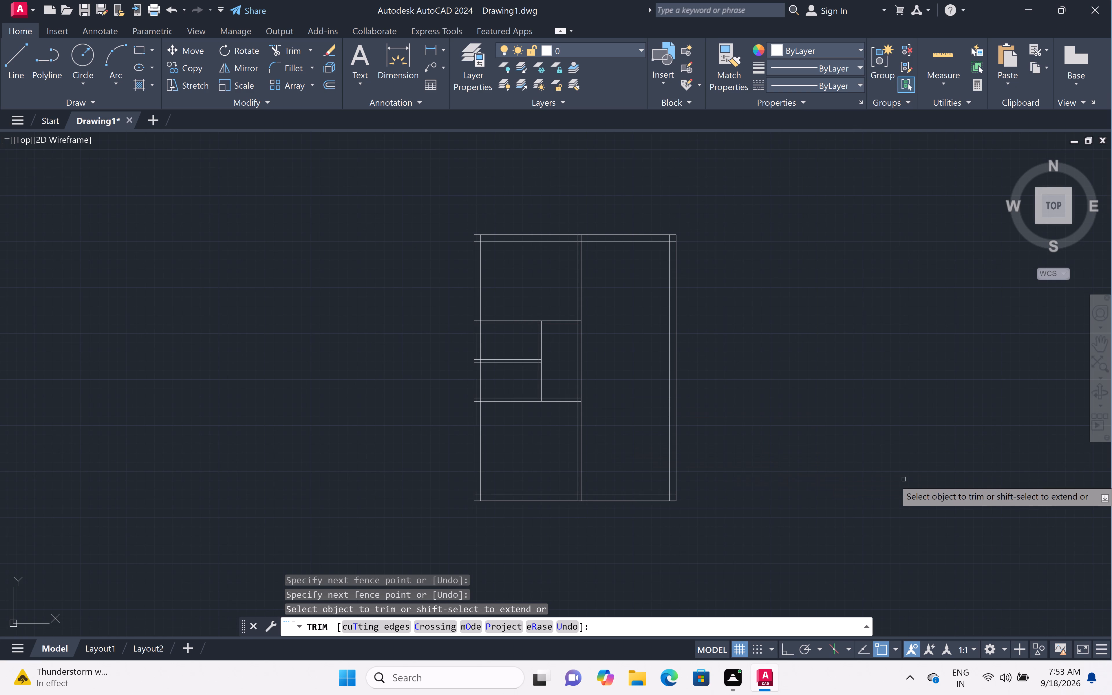
{"action": "key", "text": "Escape"}
Offset the bottom outer wall's inner line 8'6" upward.
{"action": "type", "text": "off 8'"}
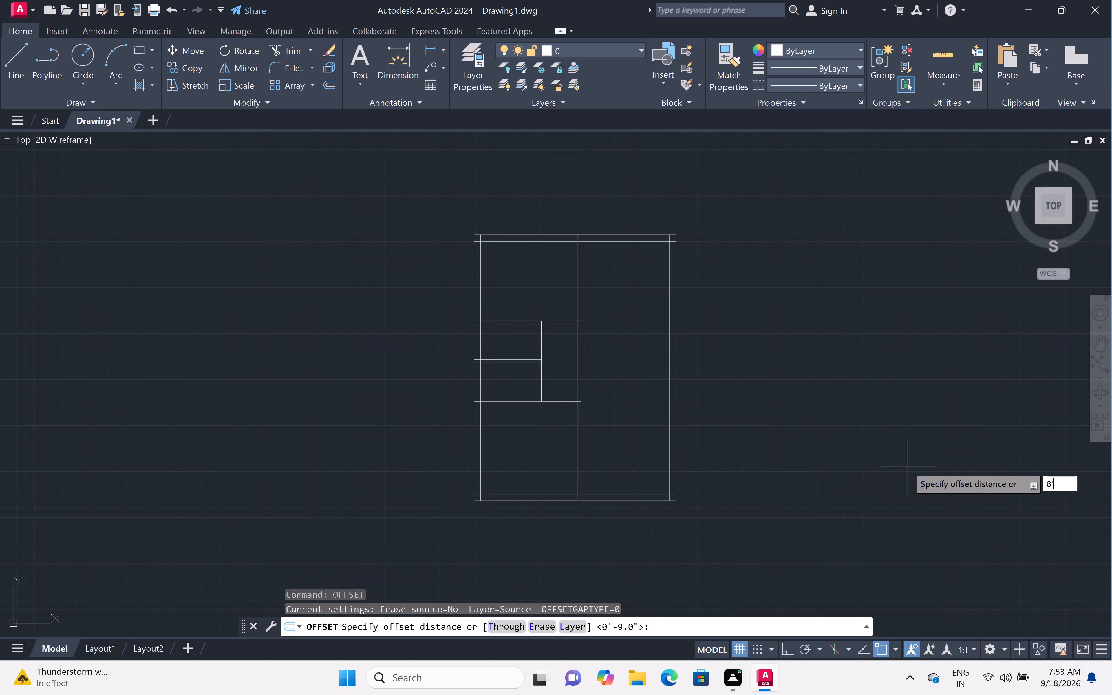
{"action": "key", "text": "6"}
{"action": "key", "text": "shift+quotedbl"}
{"action": "key", "text": "space"}
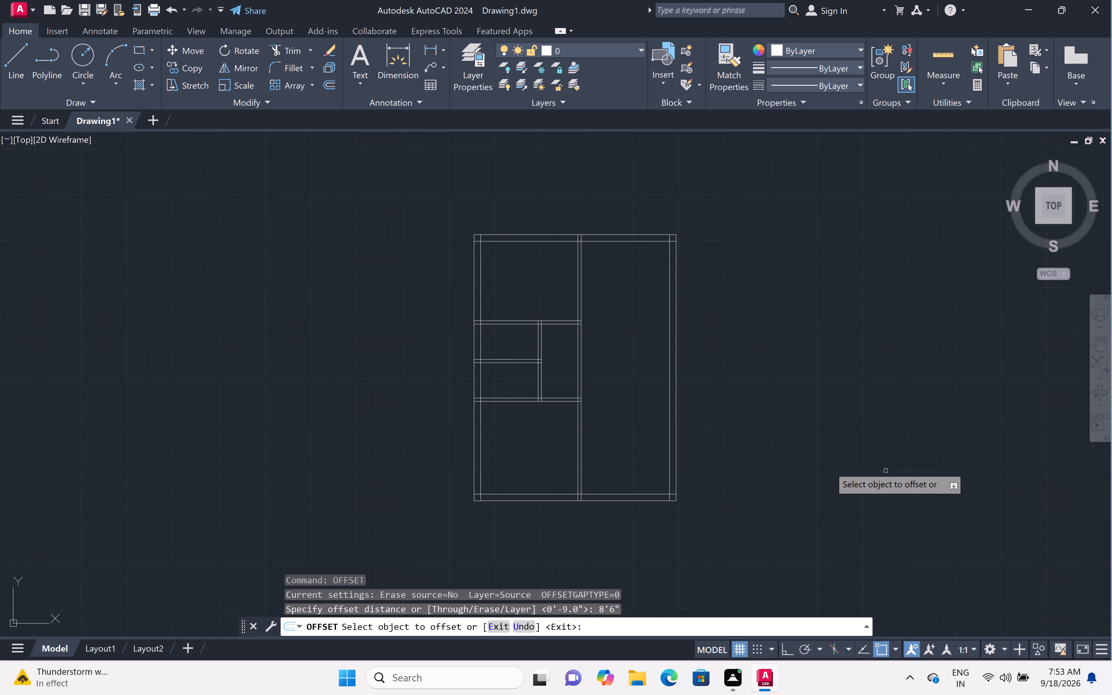
{"action": "left_click", "coordinate": [637, 494]}
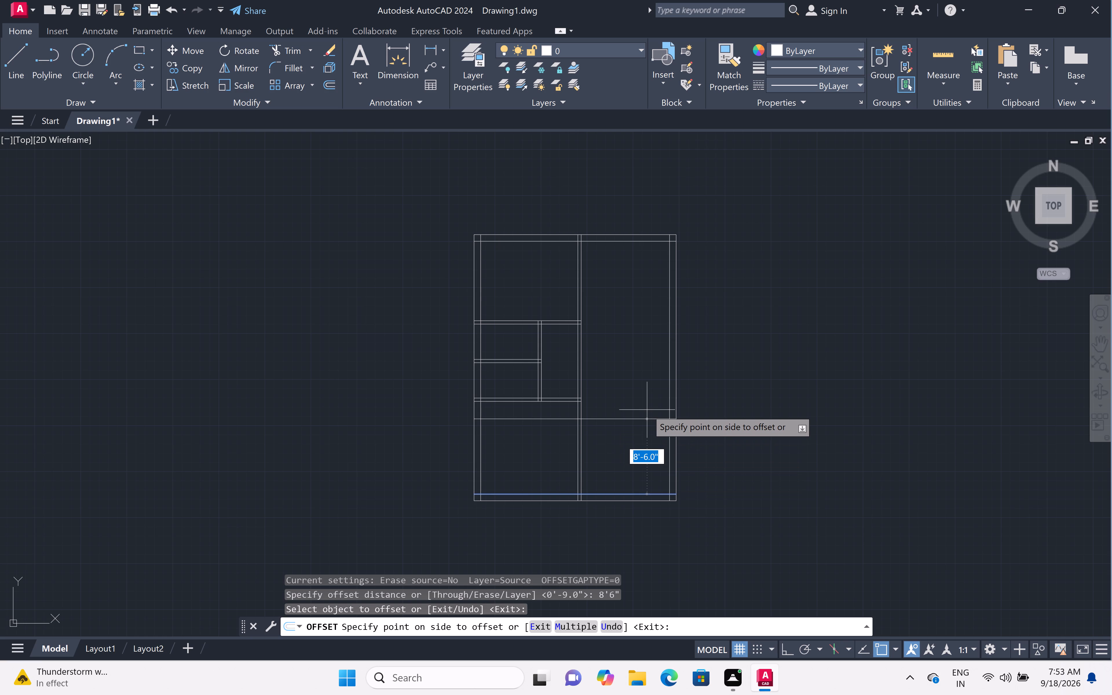
{"action": "left_click", "coordinate": [647, 410]}
{"action": "scroll", "coordinate": [647, 414], "scroll_direction": "up", "scroll_amount": 2}
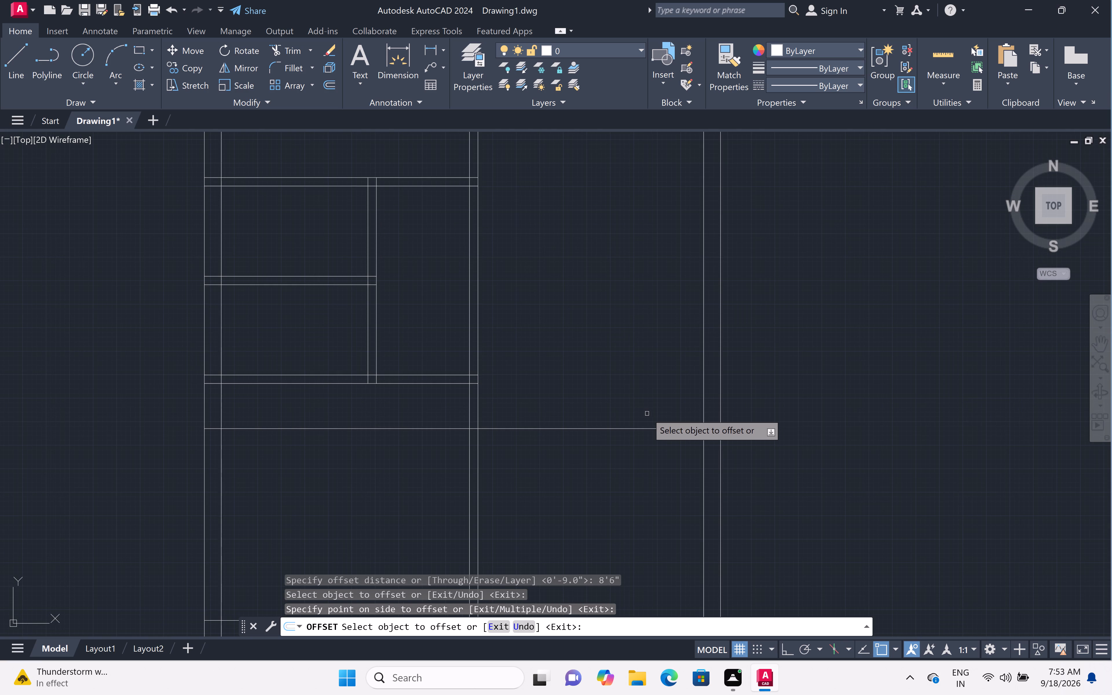
{"action": "key", "text": "space"}
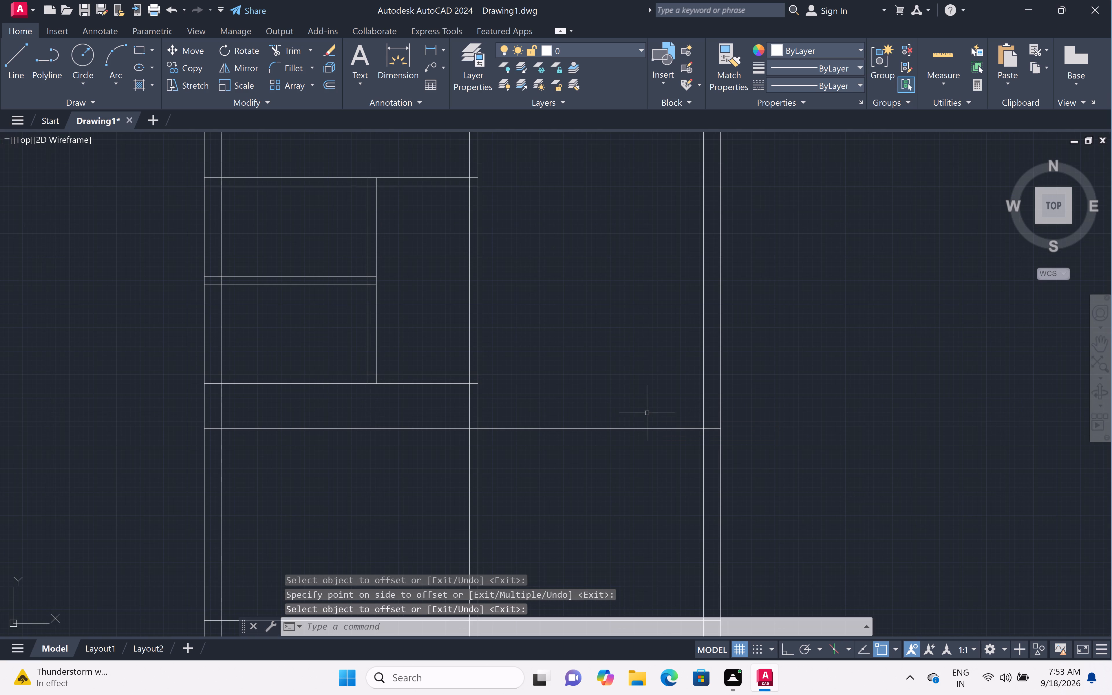
Offset the new horizontal line above the bottom wall 4.5" upward to form a partition.
{"action": "type", "text": "of"}
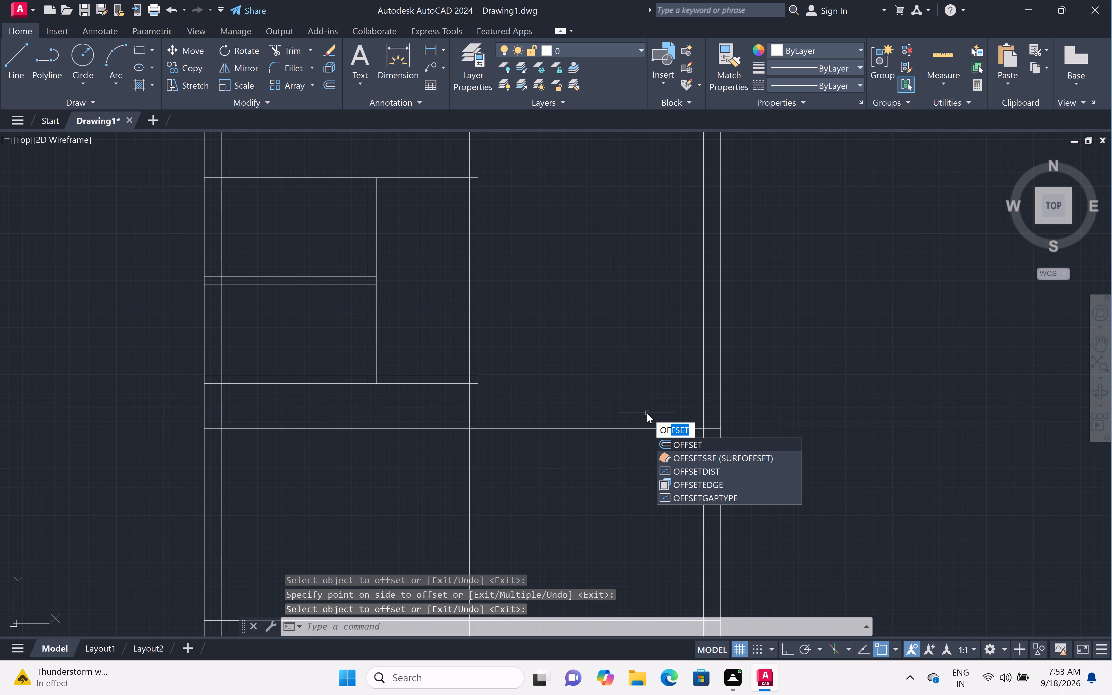
{"action": "type", "text": "f"}
{"action": "key", "text": "space"}
{"action": "type", "text": "4.5\""}
{"action": "key", "text": "space"}
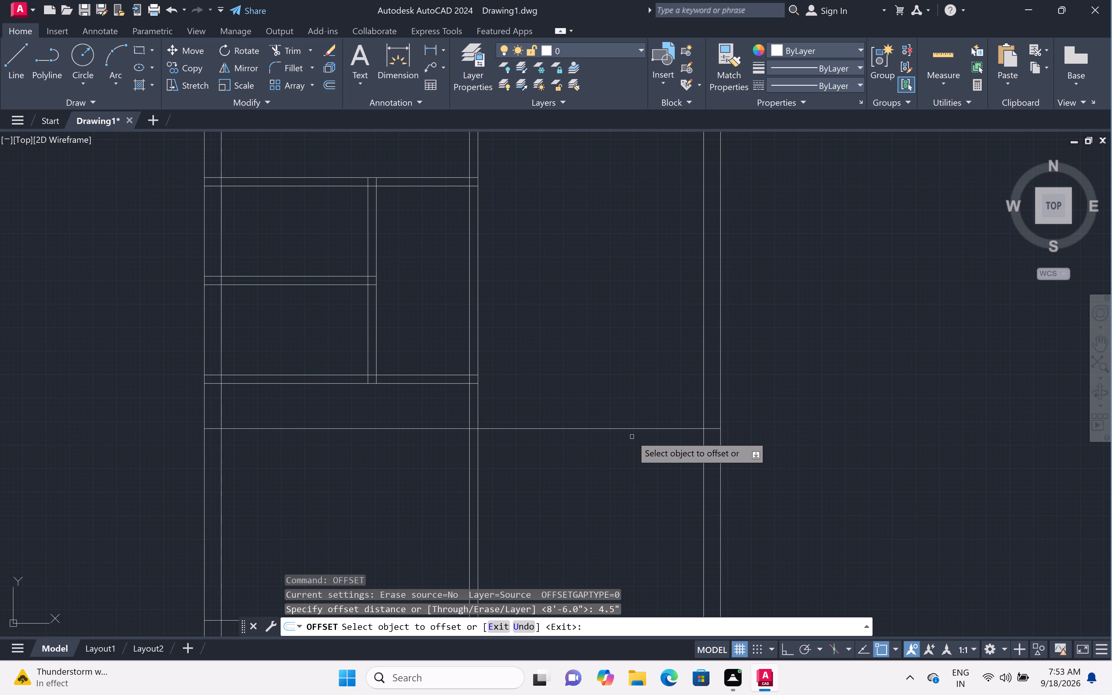
{"action": "left_click", "coordinate": [628, 428]}
{"action": "left_click", "coordinate": [626, 382]}
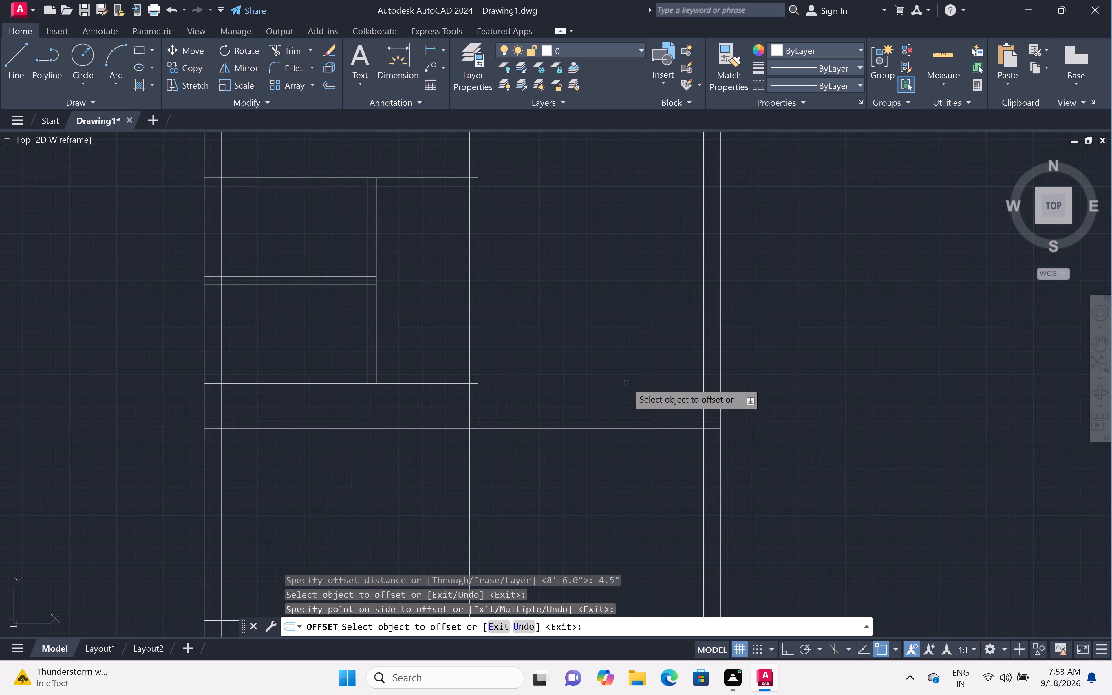
{"action": "key", "text": "Escape"}
Trim the new horizontal partition left of the central vertical partition, including its short remnants inside the left outer wall.
{"action": "type", "text": "tr"}
{"action": "key", "text": "space"}
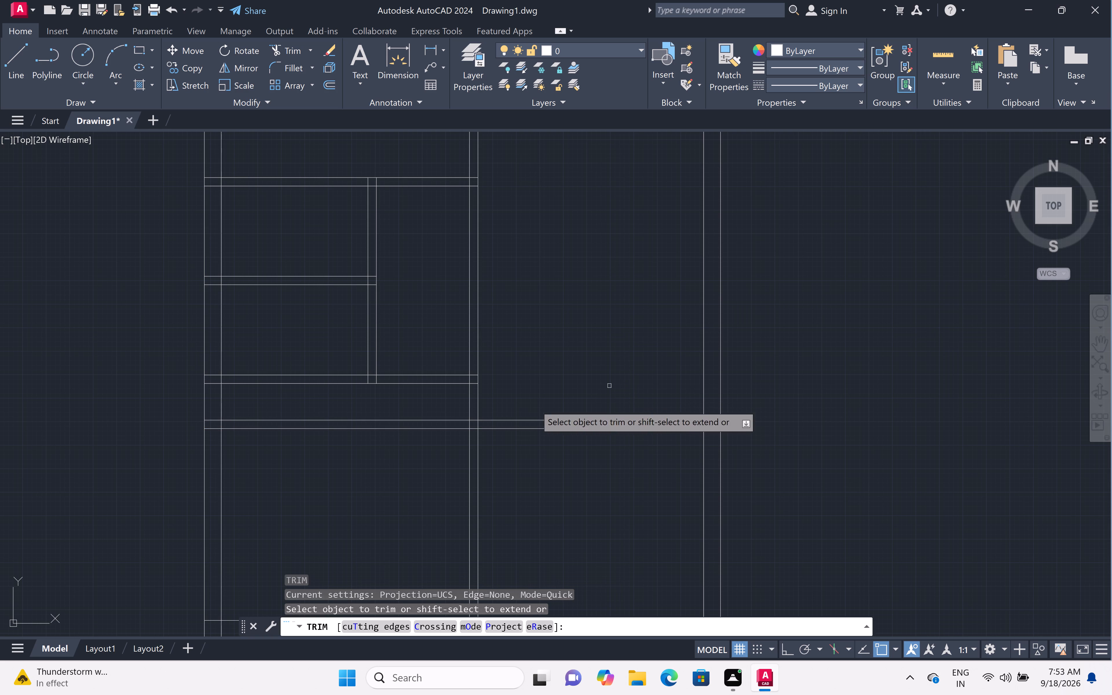
{"action": "left_click", "coordinate": [442, 413]}
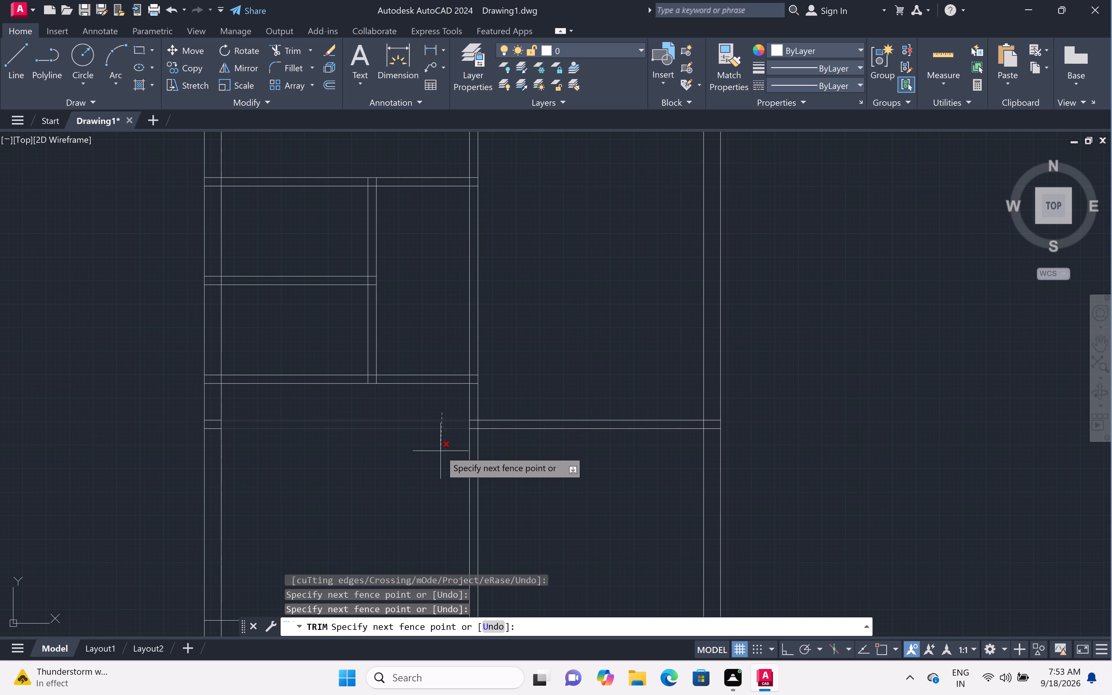
{"action": "left_click", "coordinate": [440, 451]}
{"action": "middle_click_drag", "start_coordinate": [445, 440], "coordinate": [520, 503]}
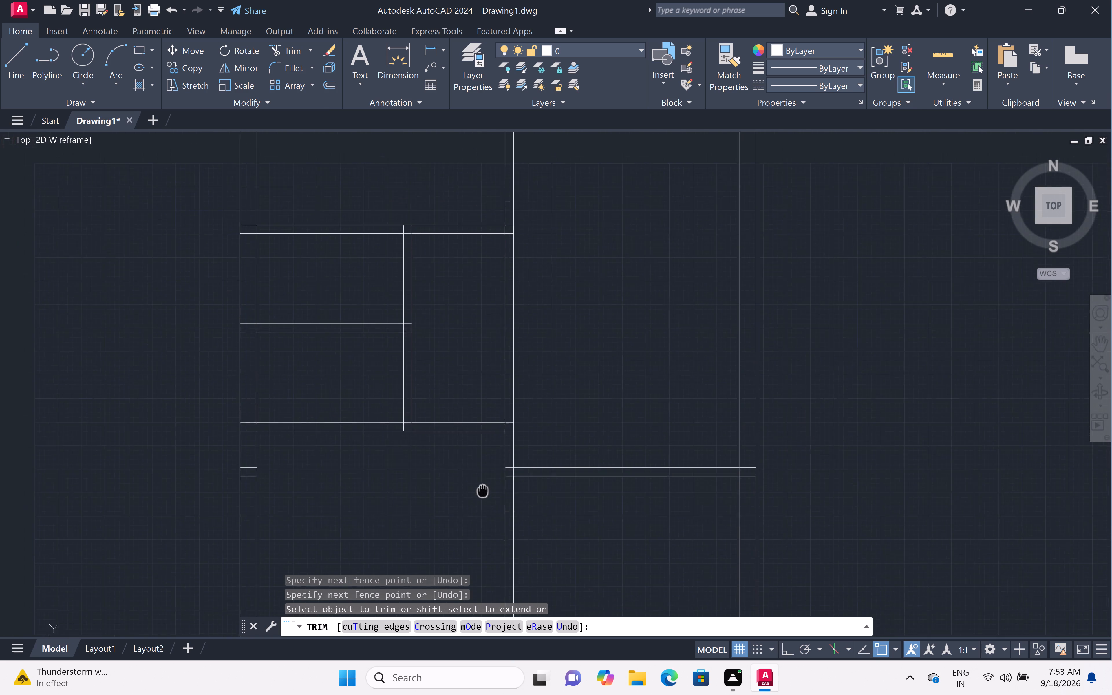
{"action": "middle_click_drag", "start_coordinate": [520, 503], "coordinate": [684, 429]}
{"action": "scroll", "coordinate": [676, 436], "scroll_direction": "up", "scroll_amount": 1}
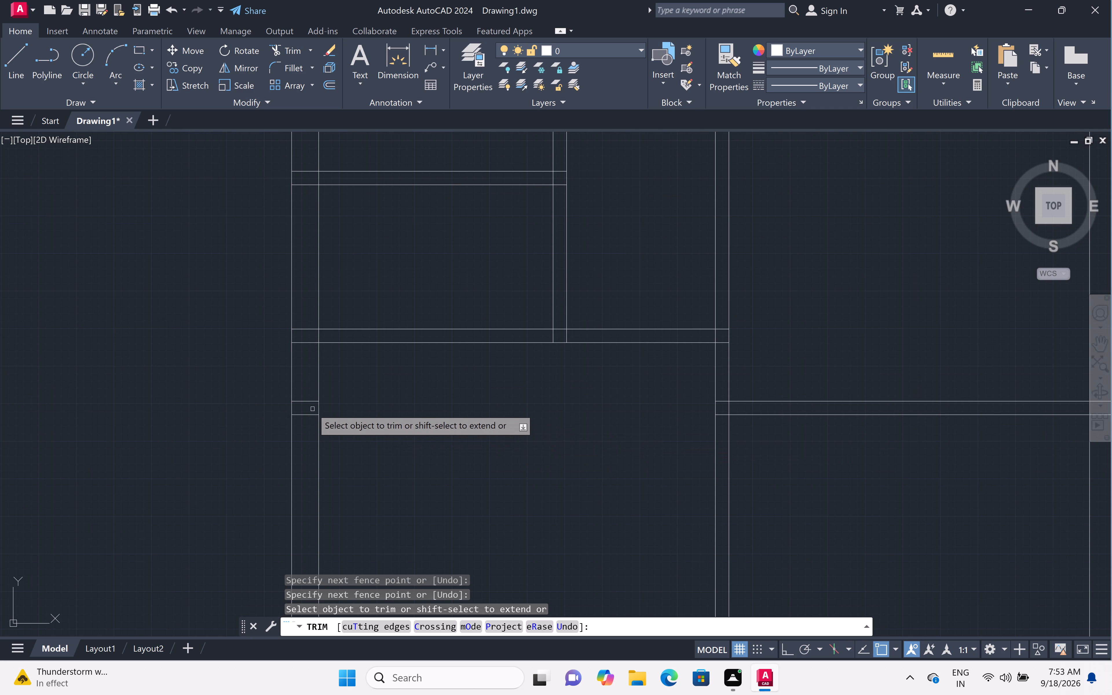
{"action": "left_click", "coordinate": [305, 390]}
{"action": "left_click", "coordinate": [305, 451]}
{"action": "scroll", "coordinate": [518, 399], "scroll_direction": "down", "scroll_amount": 2}
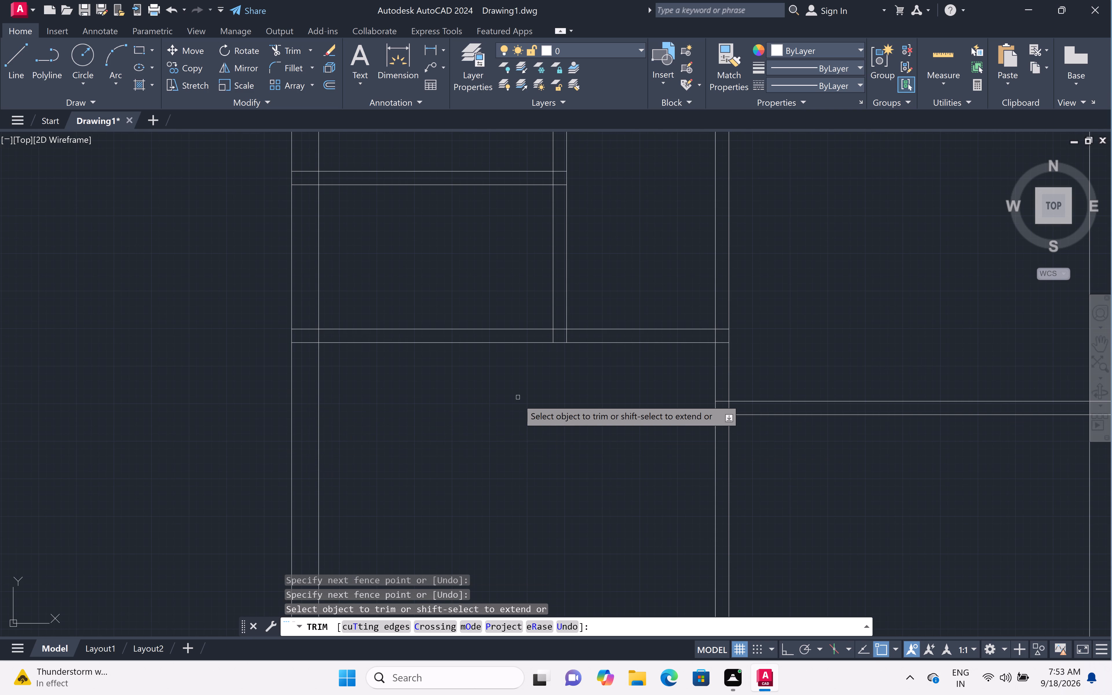
{"action": "key", "text": "Escape"}
Start another Offset operation on the floor plan.
{"action": "scroll", "coordinate": [524, 404], "scroll_direction": "down", "scroll_amount": 2}
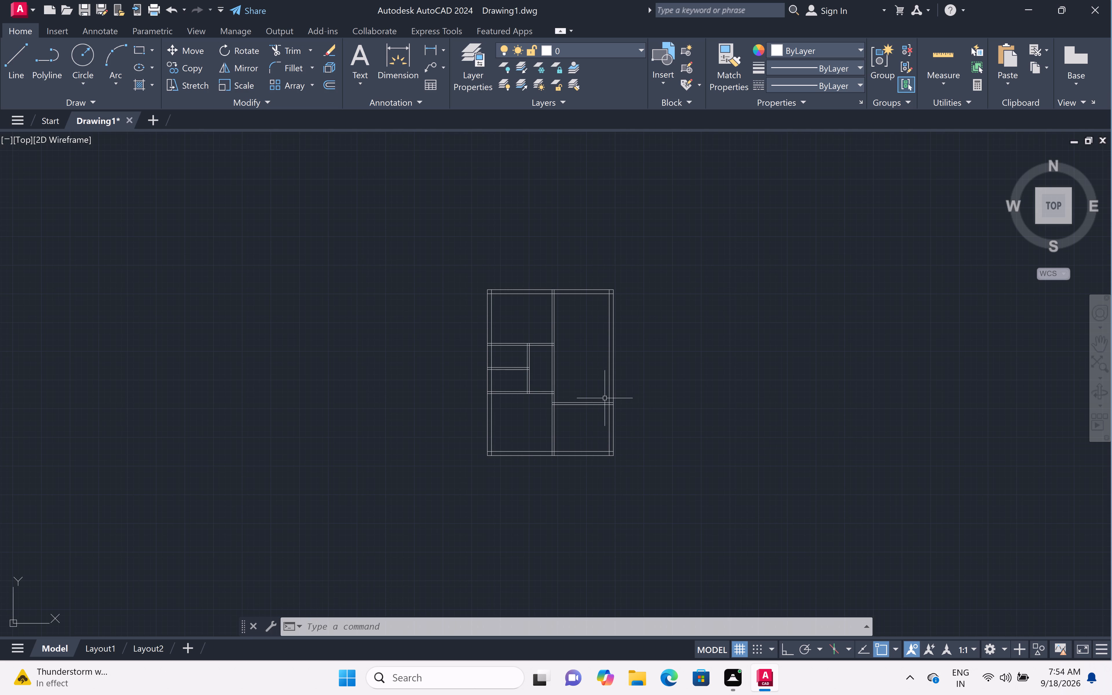
{"action": "scroll", "coordinate": [606, 400], "scroll_direction": "up", "scroll_amount": 2}
{"action": "scroll", "coordinate": [656, 400], "scroll_direction": "down", "scroll_amount": 1}
{"action": "type", "text": "off"}
{"action": "key", "text": "space"}
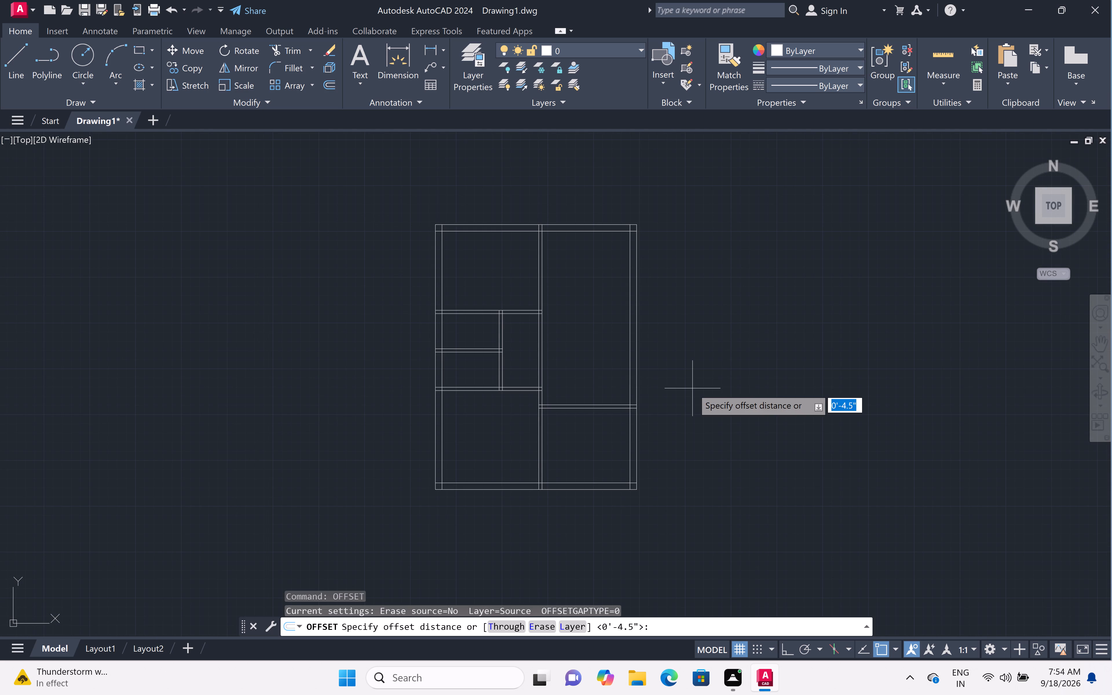
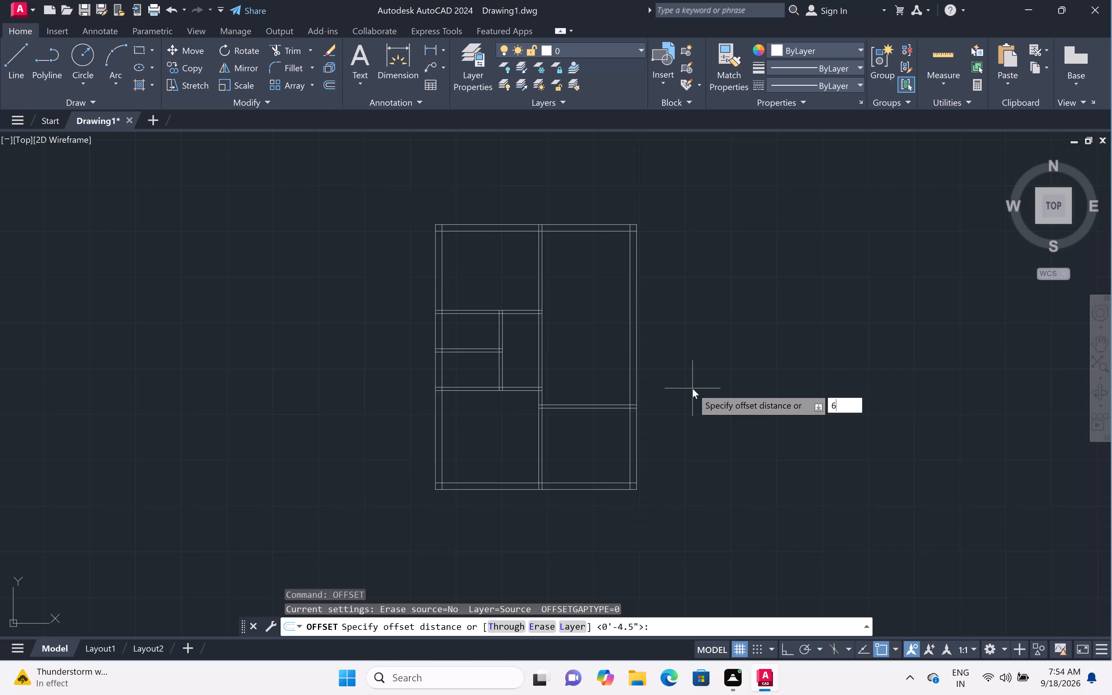
Offset both segments of the right outer wall's inner line 6' inward.
{"action": "left_click", "coordinate": [630, 389]}
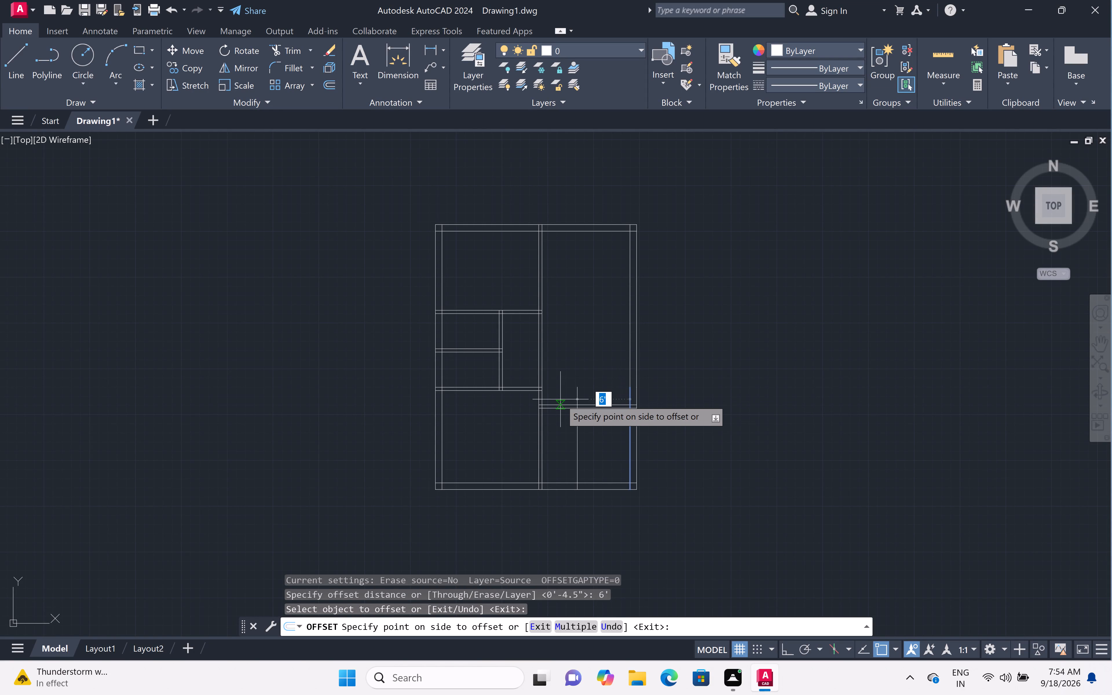
{"action": "left_click", "coordinate": [579, 394]}
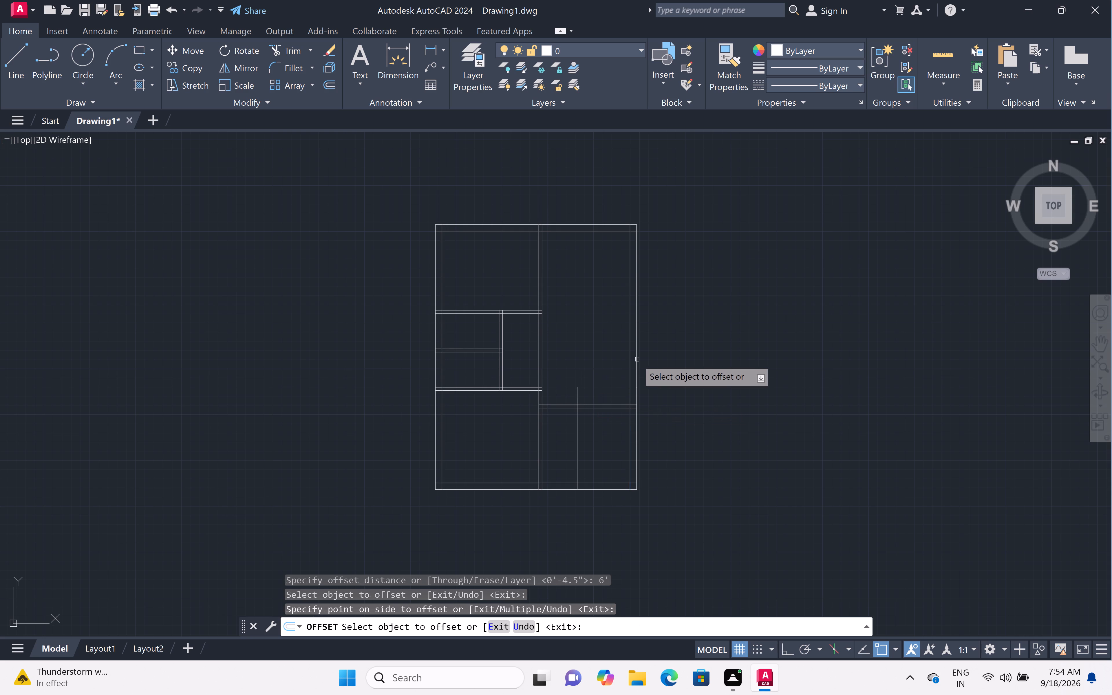
{"action": "left_click", "coordinate": [630, 366]}
{"action": "left_click", "coordinate": [553, 381]}
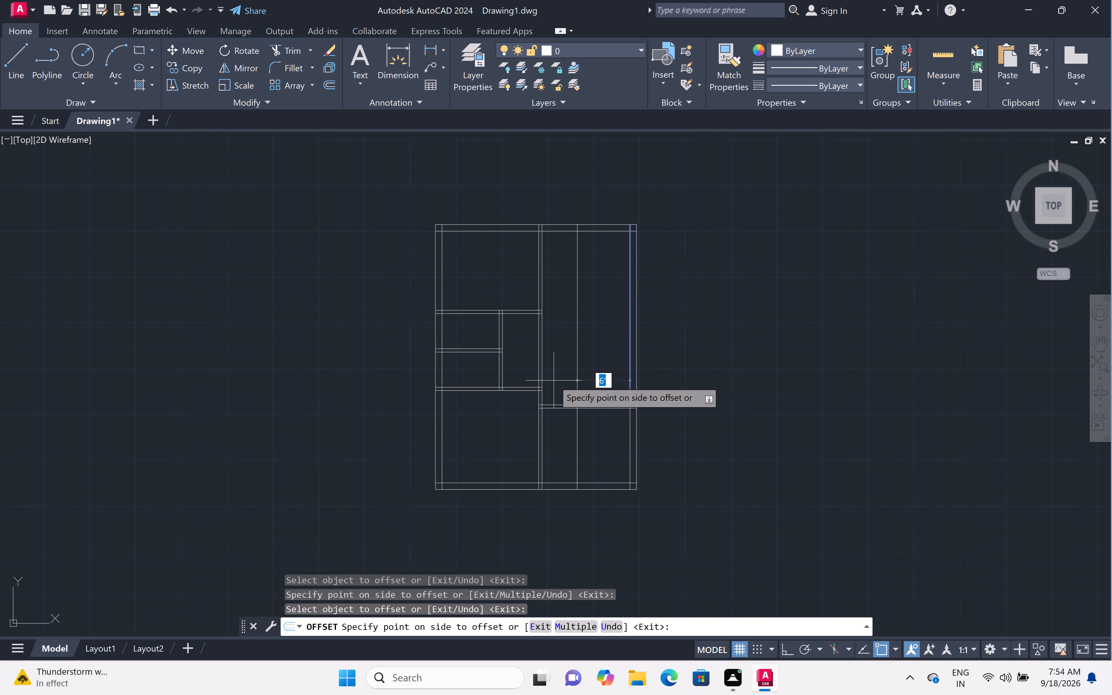
{"action": "key", "text": "Escape"}
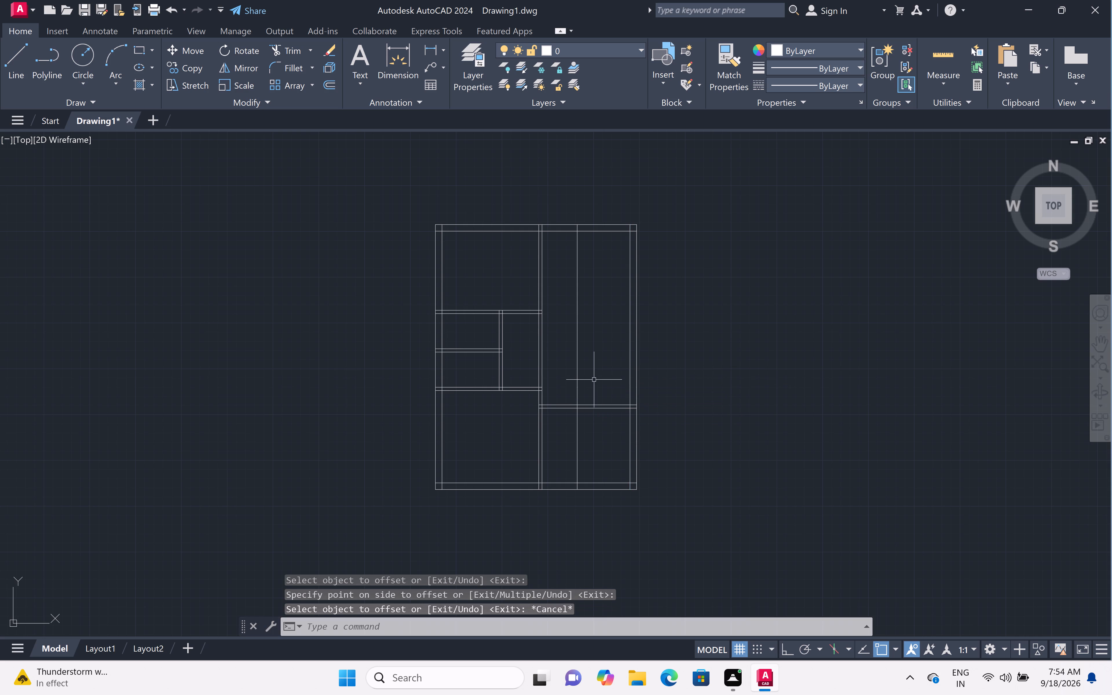
Offset both segments of the new vertical line 4.5" toward the central partition to form a second vertical partition.
{"action": "type", "text": "off"}
{"action": "key", "text": "space"}
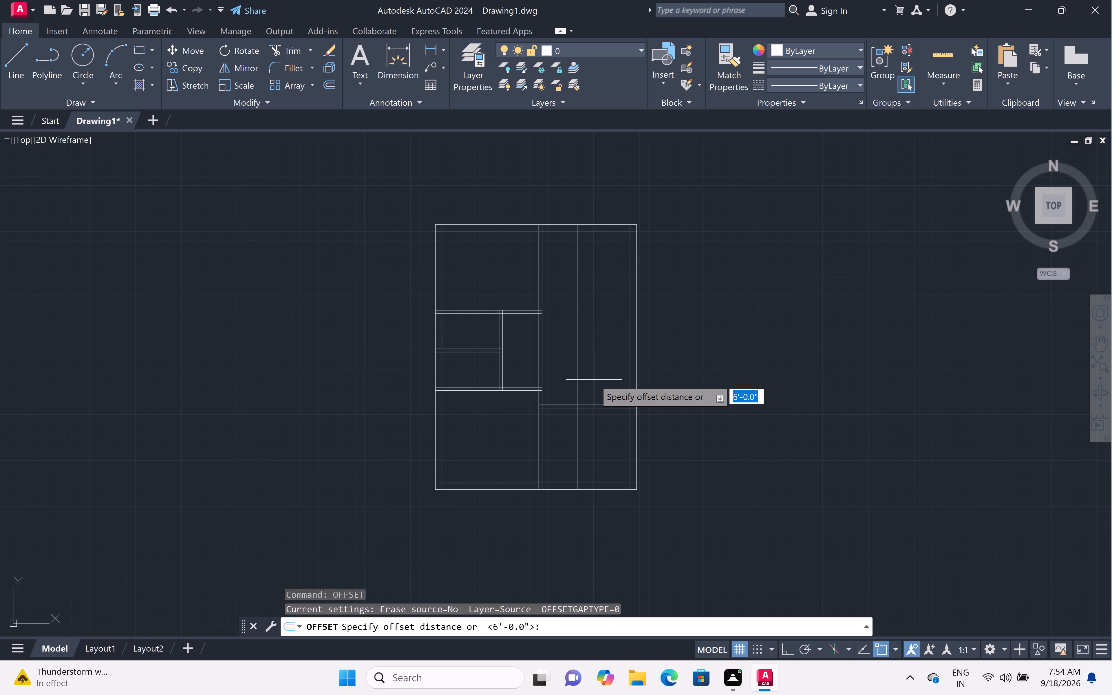
{"action": "type", "text": "4."}
{"action": "key", "text": "5"}
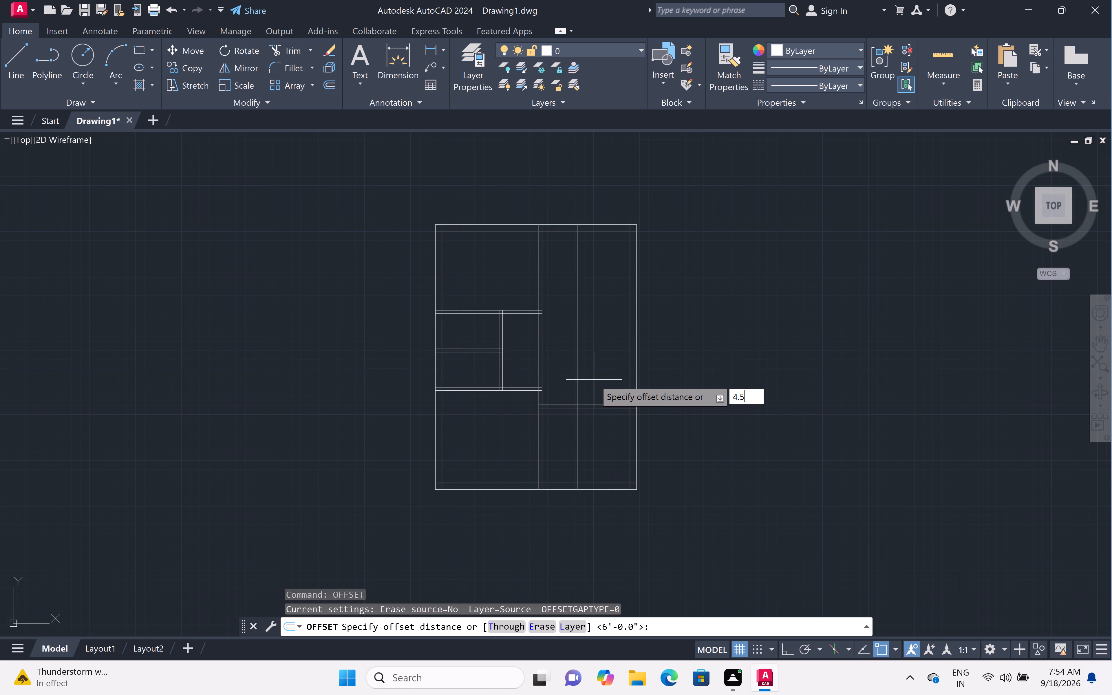
{"action": "type", "text": "\""}
{"action": "key", "text": "space"}
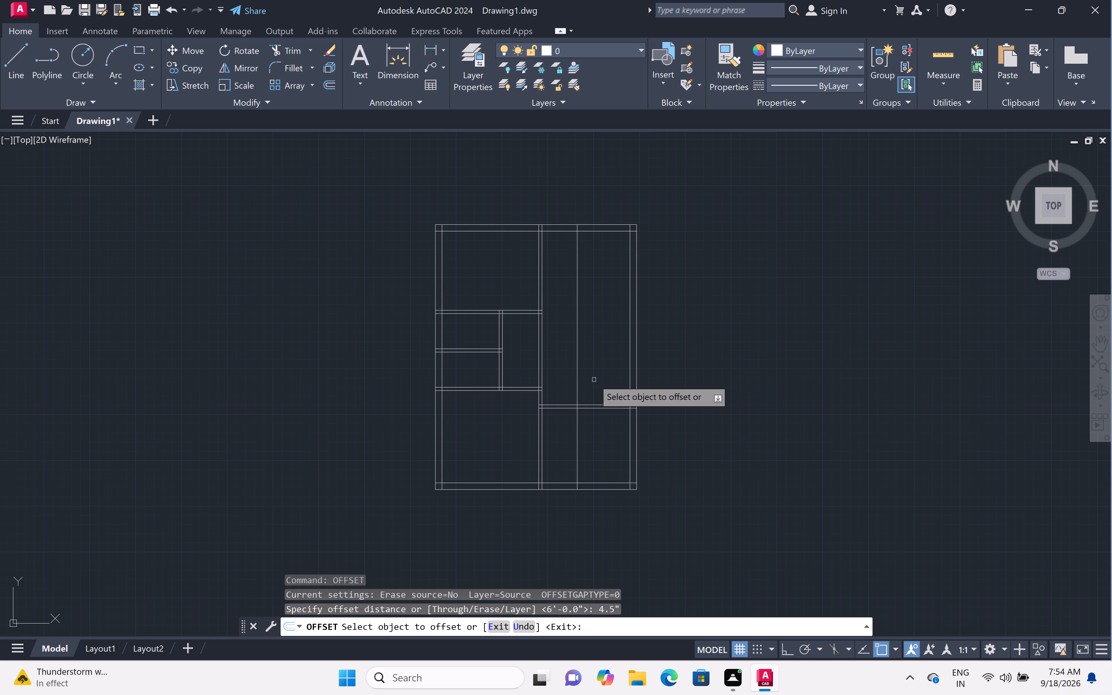
{"action": "left_click", "coordinate": [577, 386]}
{"action": "left_click", "coordinate": [553, 388]}
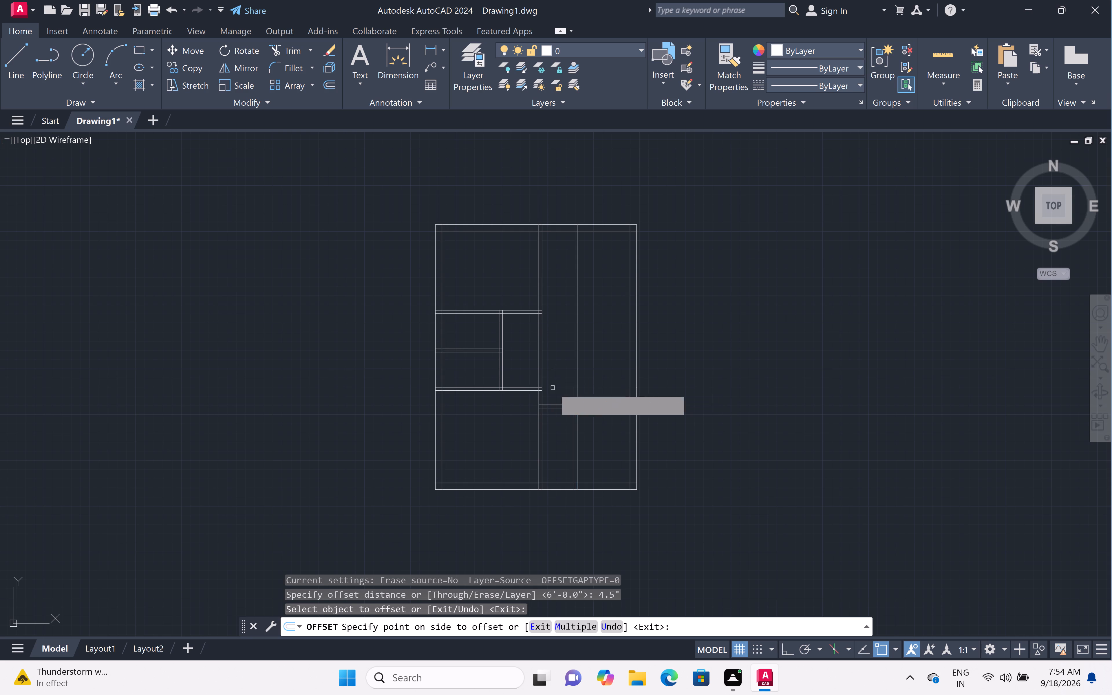
{"action": "left_click", "coordinate": [579, 371]}
{"action": "left_click", "coordinate": [559, 372]}
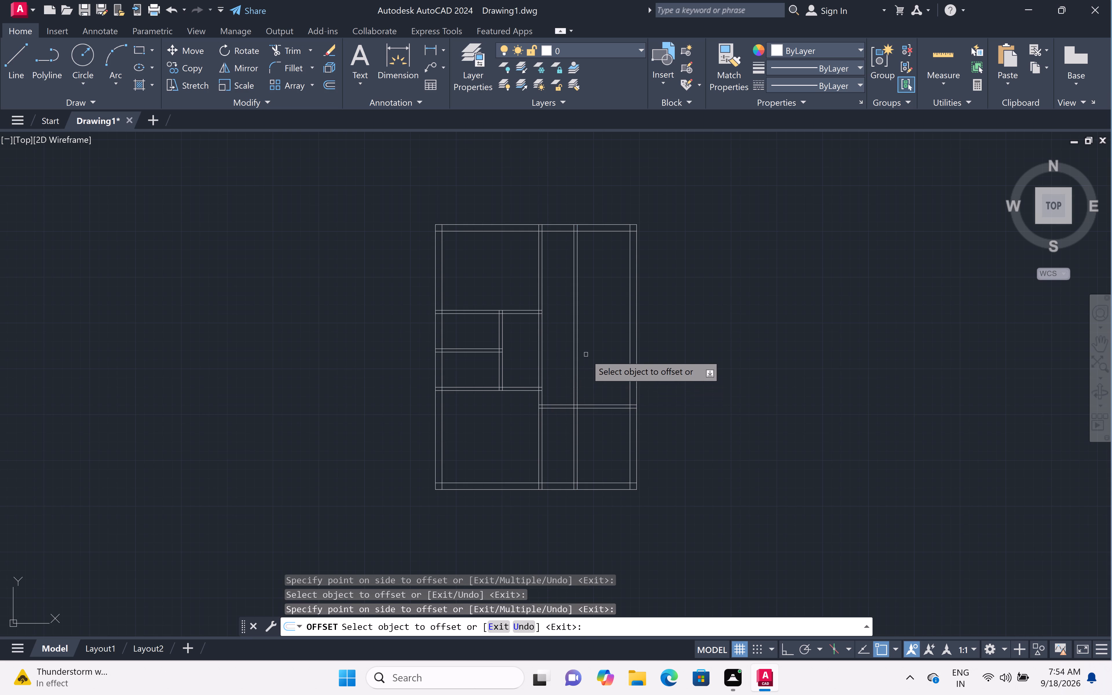
{"action": "key", "text": "Escape"}
Offset the upper line of the right side's horizontal partition 4' upward.
{"action": "type", "text": "off"}
{"action": "key", "text": "space"}
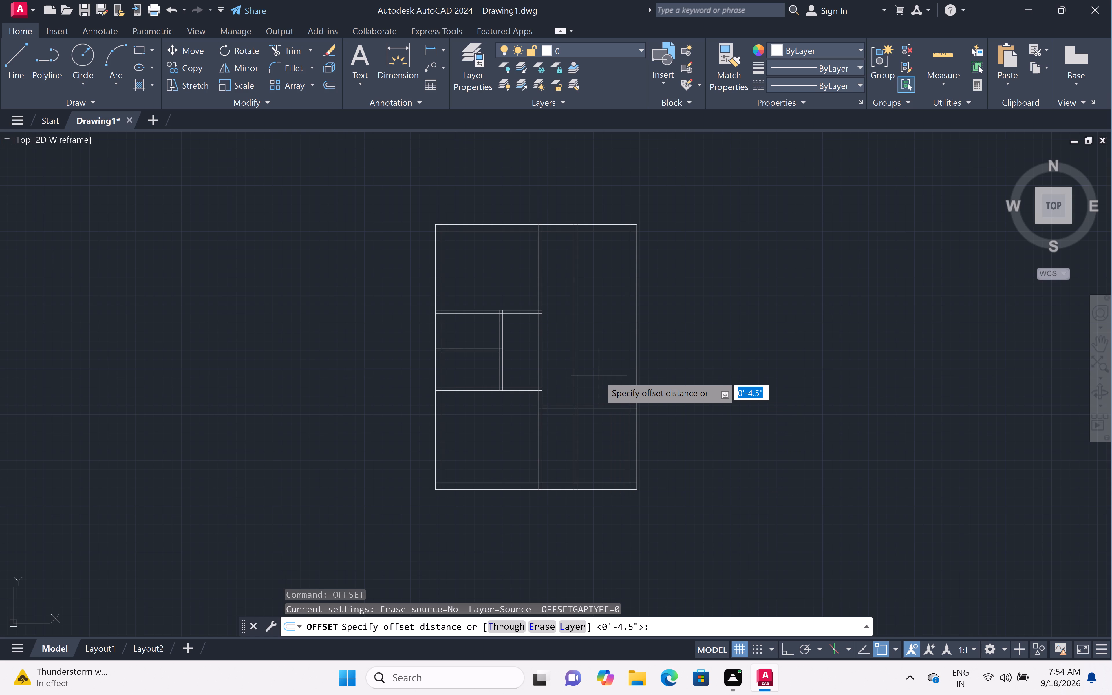
{"action": "type", "text": "4'"}
{"action": "key", "text": "space"}
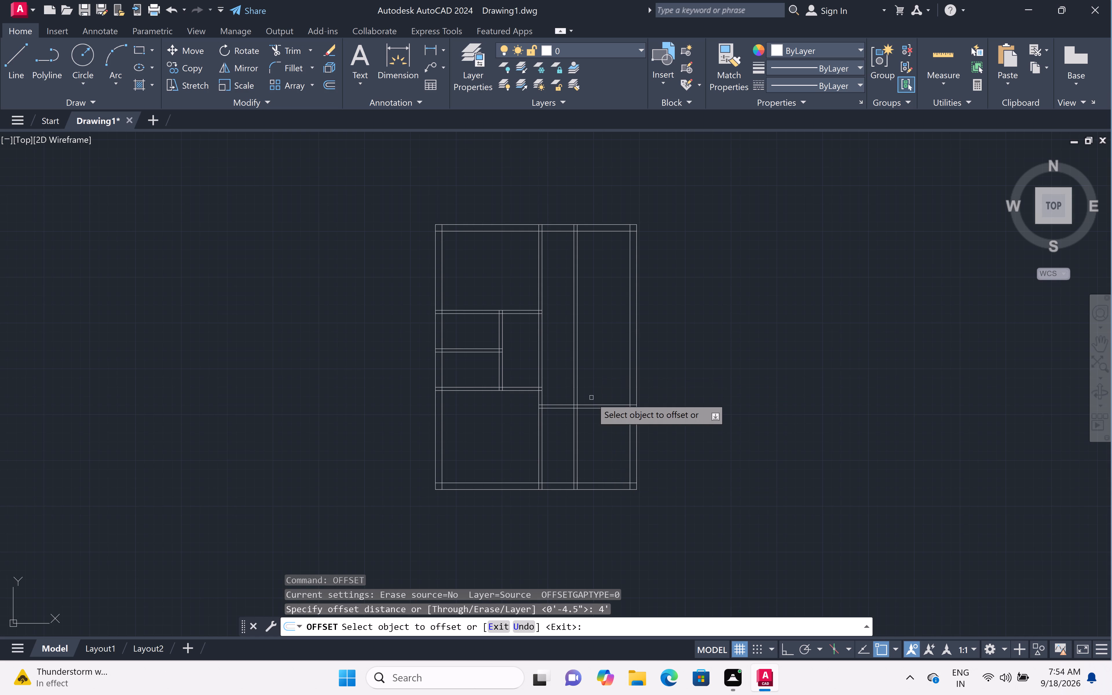
{"action": "left_click_drag", "start_coordinate": [595, 404], "coordinate": [595, 400]}
{"action": "left_click", "coordinate": [599, 334]}
{"action": "key", "text": "space"}
Offset the new horizontal line 4.5" upward to form another partition on the right side.
{"action": "key", "text": "space"}
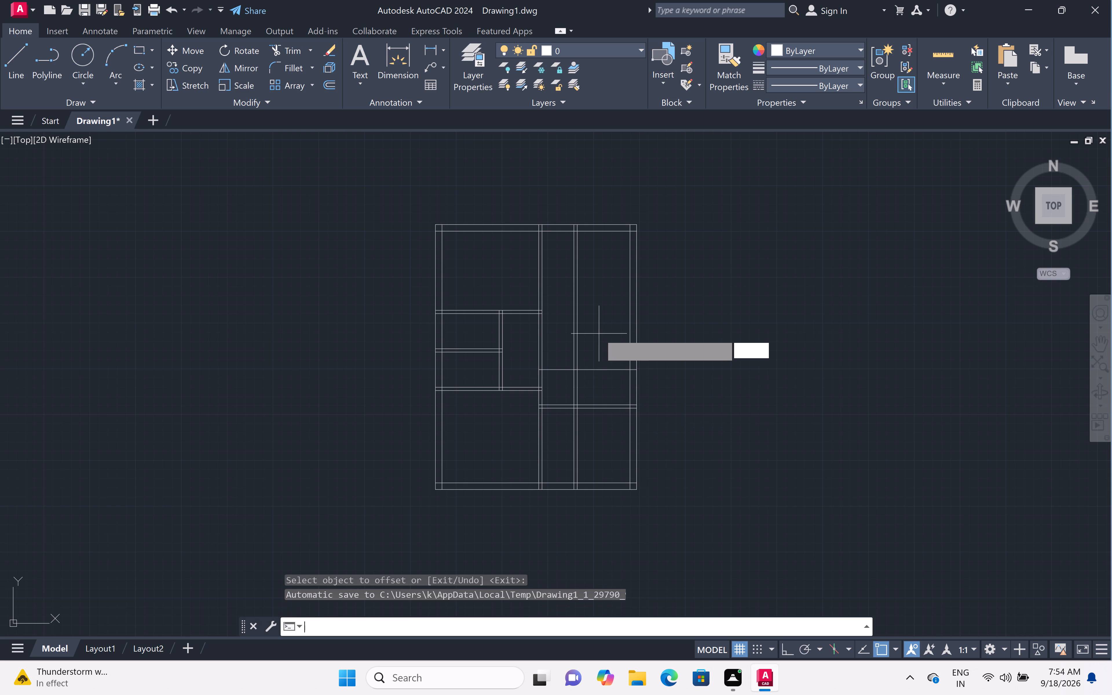
{"action": "key", "text": "4"}
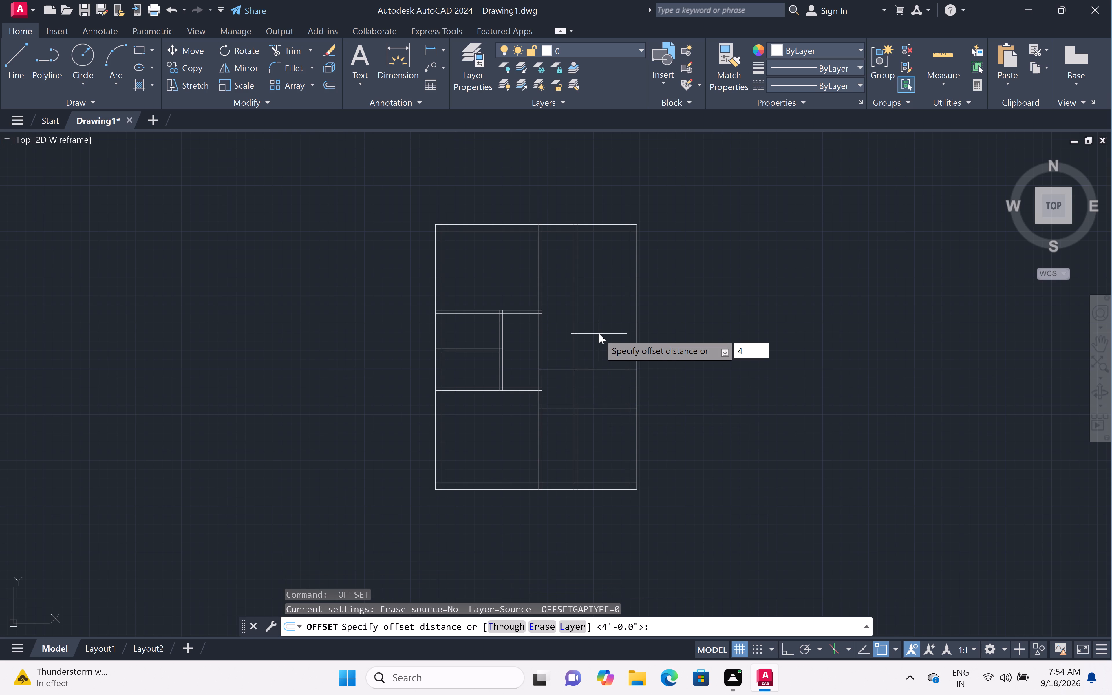
{"action": "key", "text": "period"}
{"action": "key", "text": "5"}
{"action": "type", "text": "\""}
{"action": "key", "text": "space"}
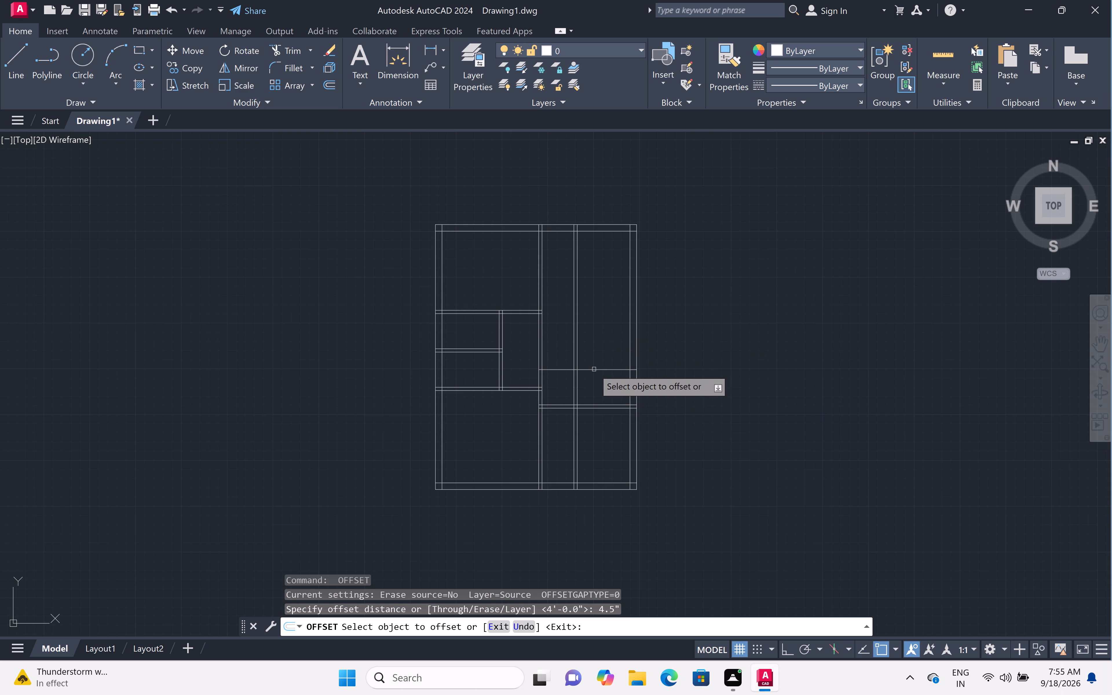
{"action": "left_click", "coordinate": [594, 369]}
{"action": "left_click", "coordinate": [595, 345]}
{"action": "key", "text": "Escape"}
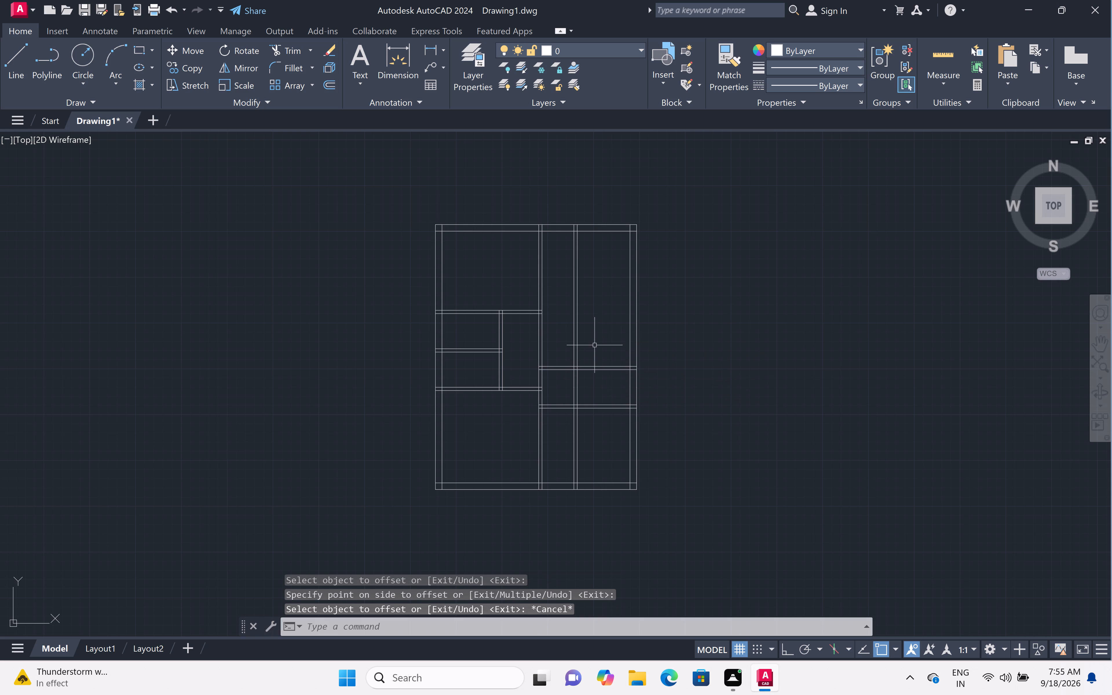
Trim the new vertical partition below the lower and above the upper horizontal partition on the right side.
{"action": "key", "text": "t"}
{"action": "key", "text": "r"}
{"action": "key", "text": "space"}
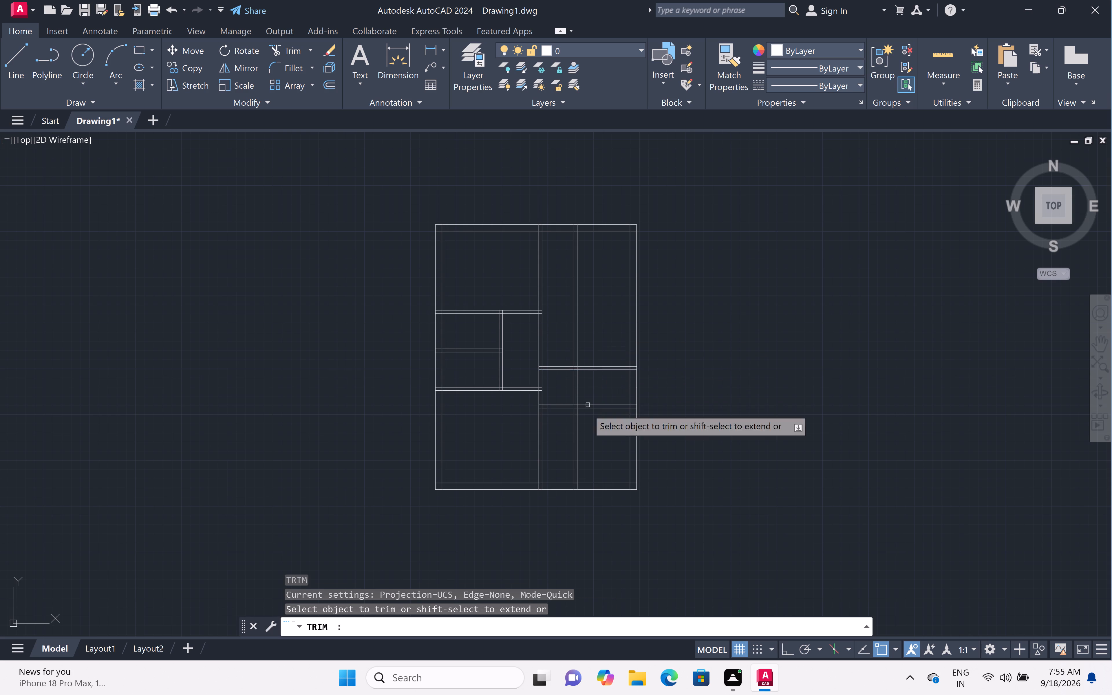
{"action": "scroll", "coordinate": [584, 430], "scroll_direction": "up", "scroll_amount": 2}
{"action": "scroll", "coordinate": [591, 477], "scroll_direction": "up", "scroll_amount": 3}
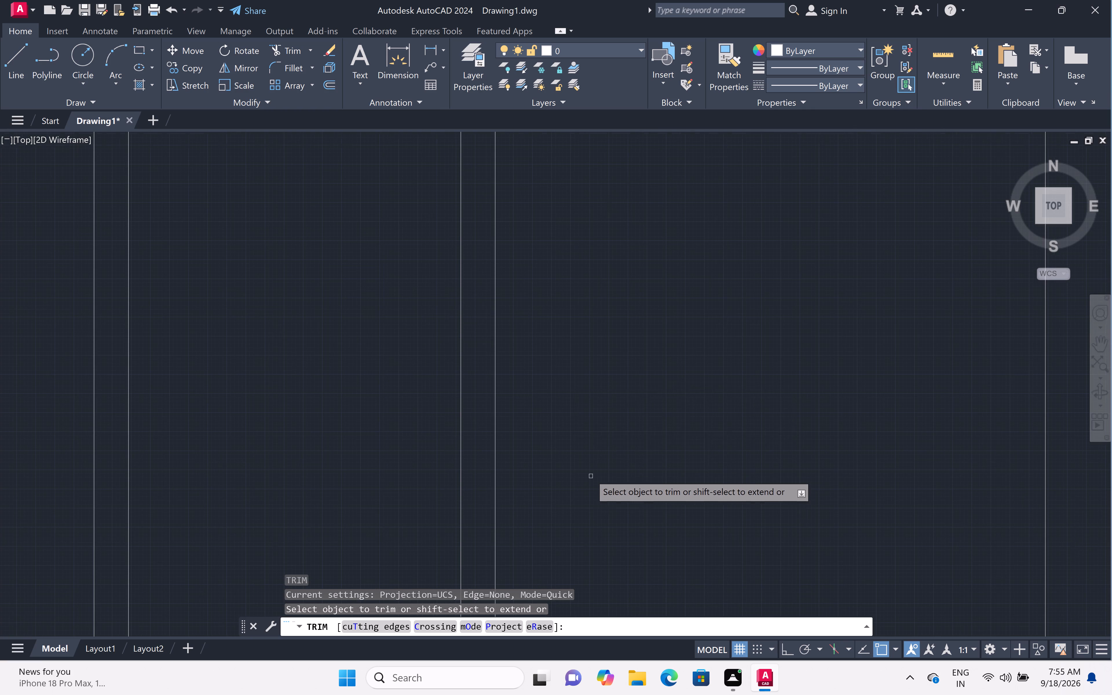
{"action": "left_click", "coordinate": [555, 376]}
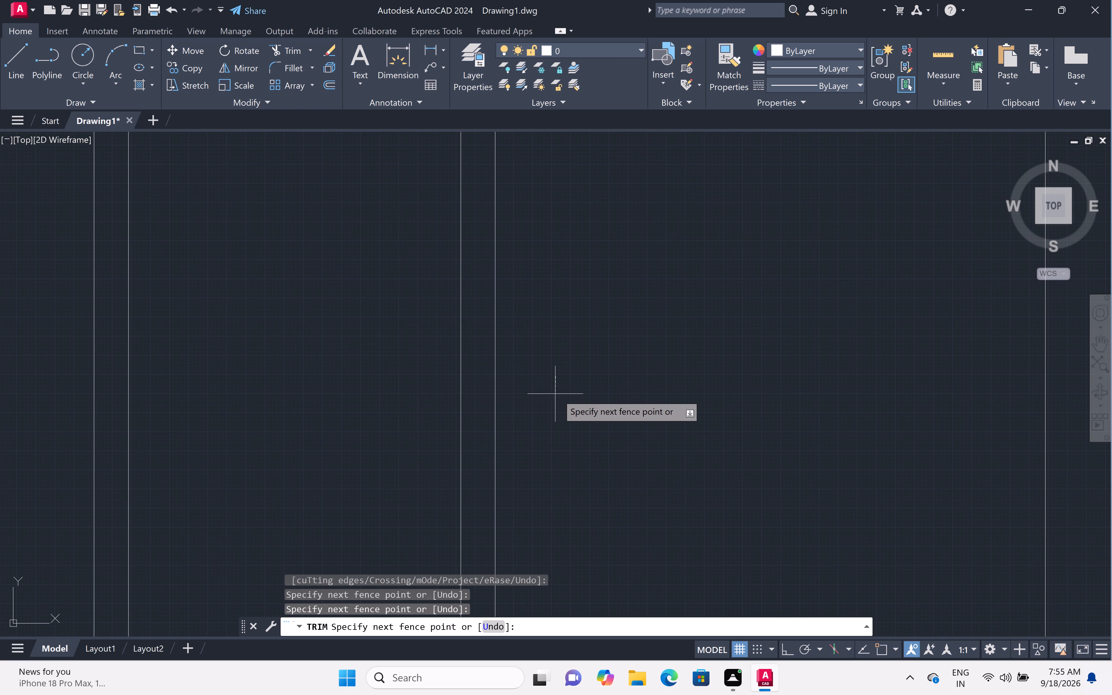
{"action": "scroll", "coordinate": [558, 394], "scroll_direction": "down", "scroll_amount": 1}
{"action": "left_click", "coordinate": [562, 396]}
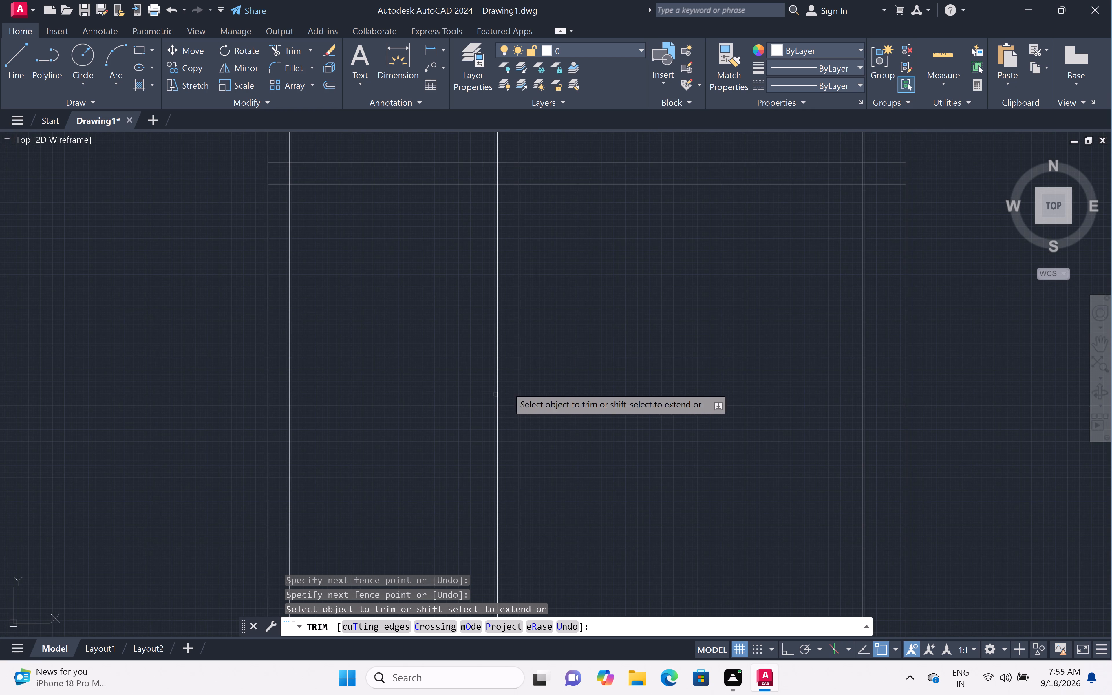
{"action": "left_click_drag", "start_coordinate": [566, 350], "coordinate": [563, 352]}
{"action": "left_click", "coordinate": [475, 376]}
{"action": "scroll", "coordinate": [491, 362], "scroll_direction": "down", "scroll_amount": 5}
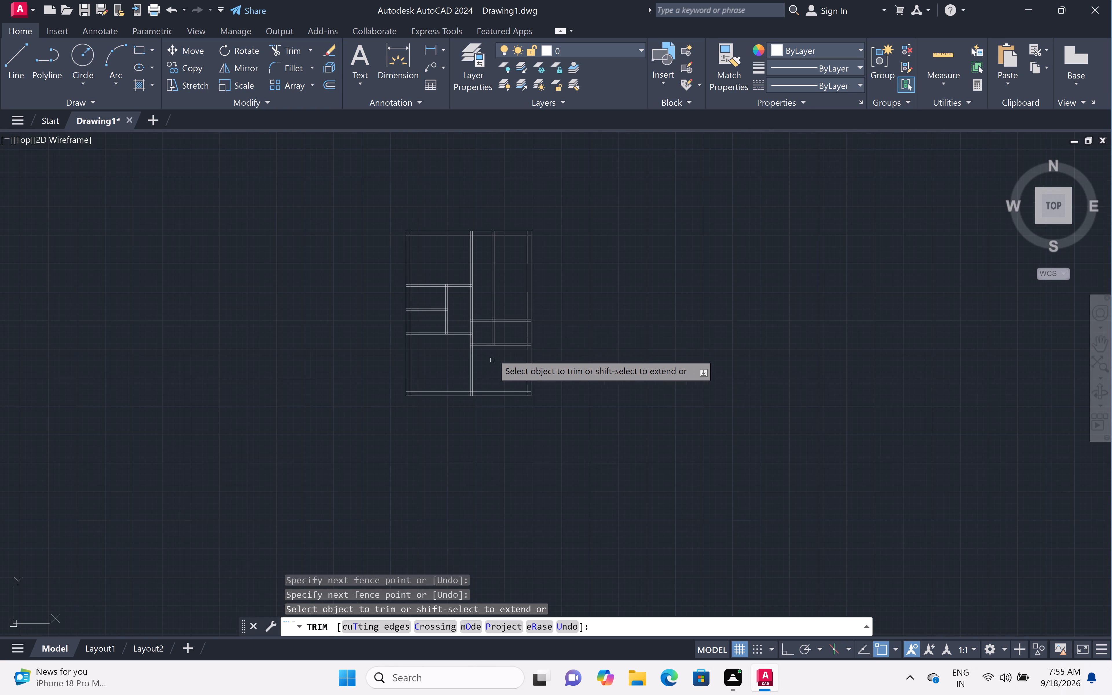
{"action": "scroll", "coordinate": [491, 307], "scroll_direction": "up", "scroll_amount": 5}
{"action": "left_click", "coordinate": [539, 317]}
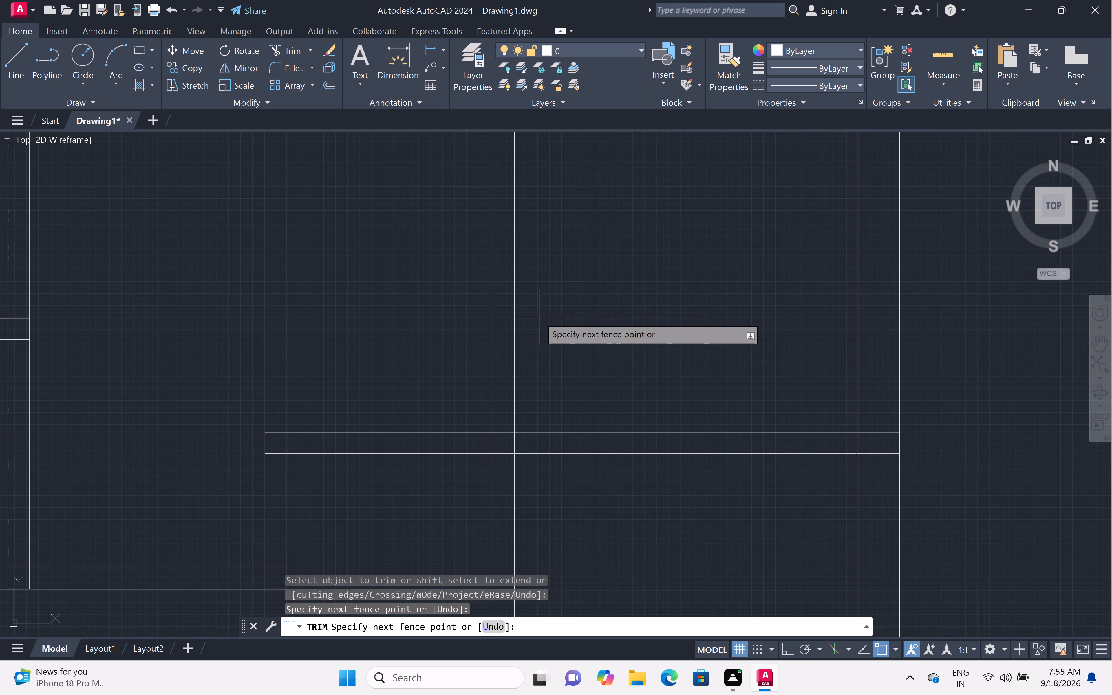
{"action": "left_click", "coordinate": [465, 335]}
{"action": "scroll", "coordinate": [532, 331], "scroll_direction": "down", "scroll_amount": 5}
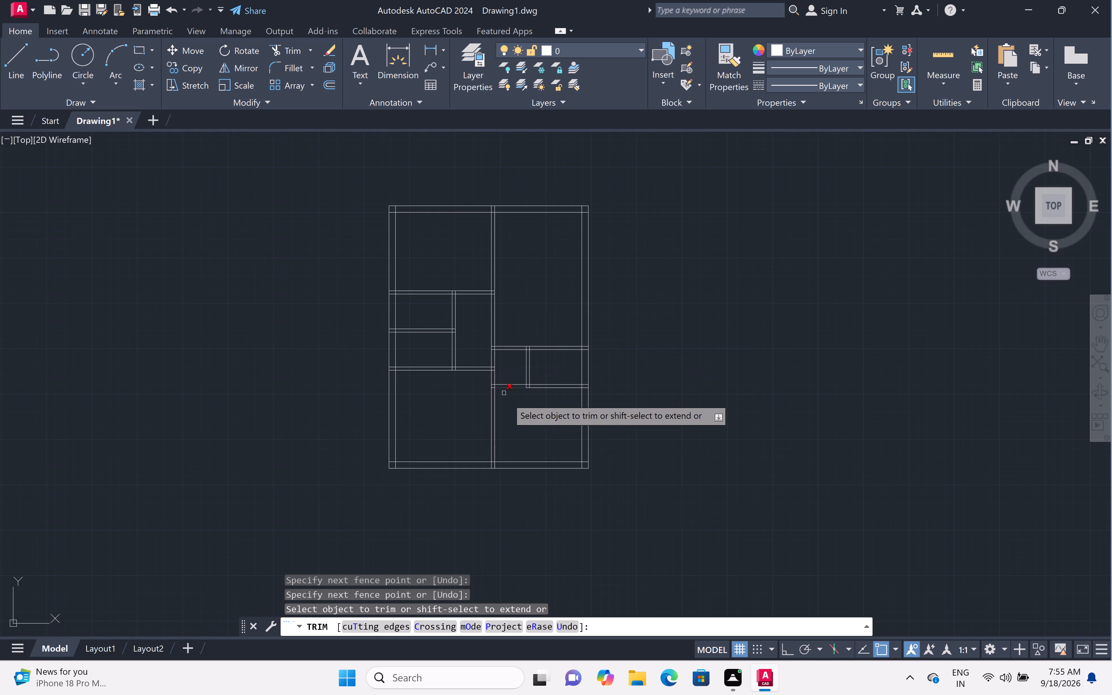
Trim both right-side horizontal partitions between the central vertical partition and the short vertical partition.
{"action": "scroll", "coordinate": [506, 384], "scroll_direction": "up", "scroll_amount": 2}
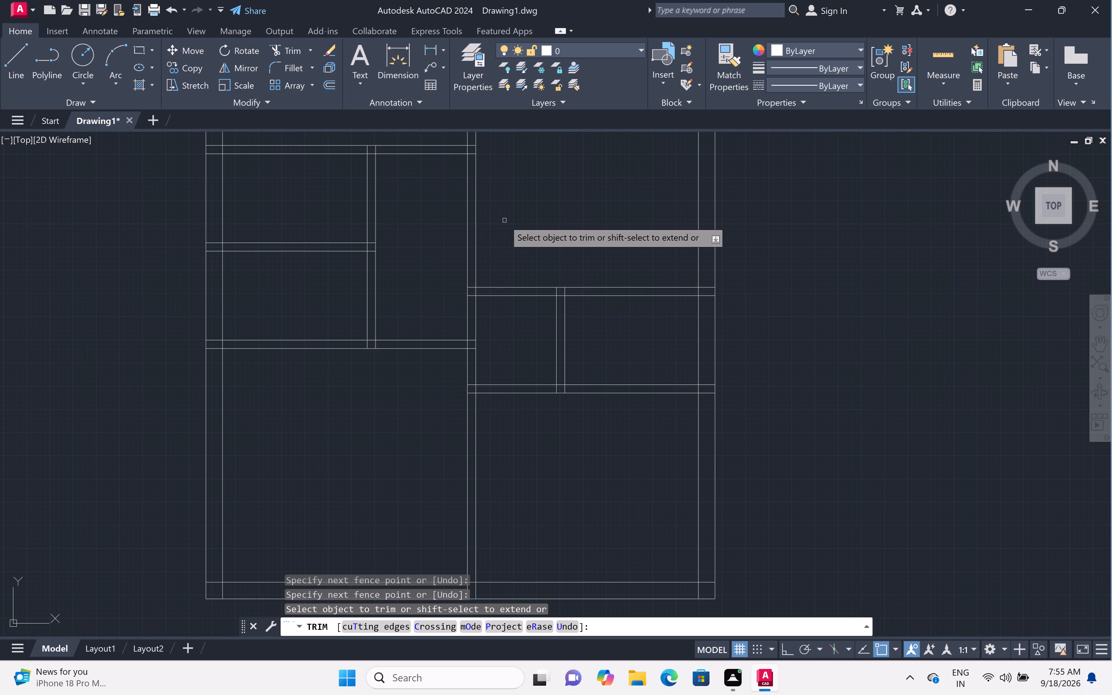
{"action": "left_click", "coordinate": [504, 220]}
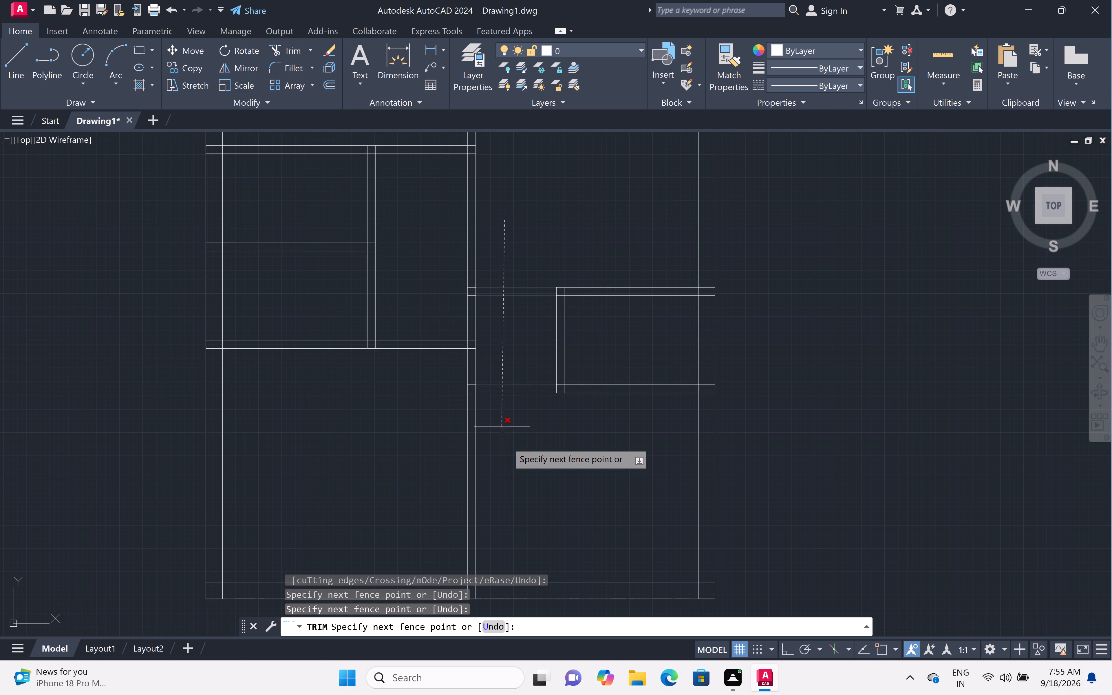
{"action": "left_click", "coordinate": [509, 445]}
{"action": "scroll", "coordinate": [520, 403], "scroll_direction": "down", "scroll_amount": 3}
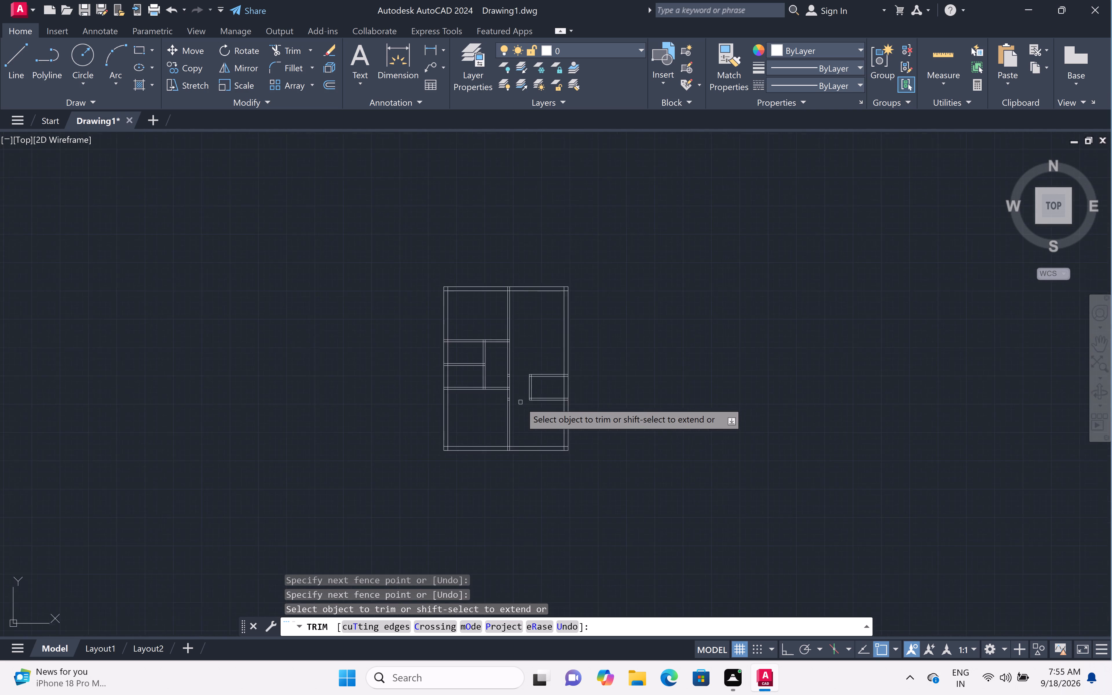
{"action": "scroll", "coordinate": [520, 402], "scroll_direction": "down", "scroll_amount": 1}
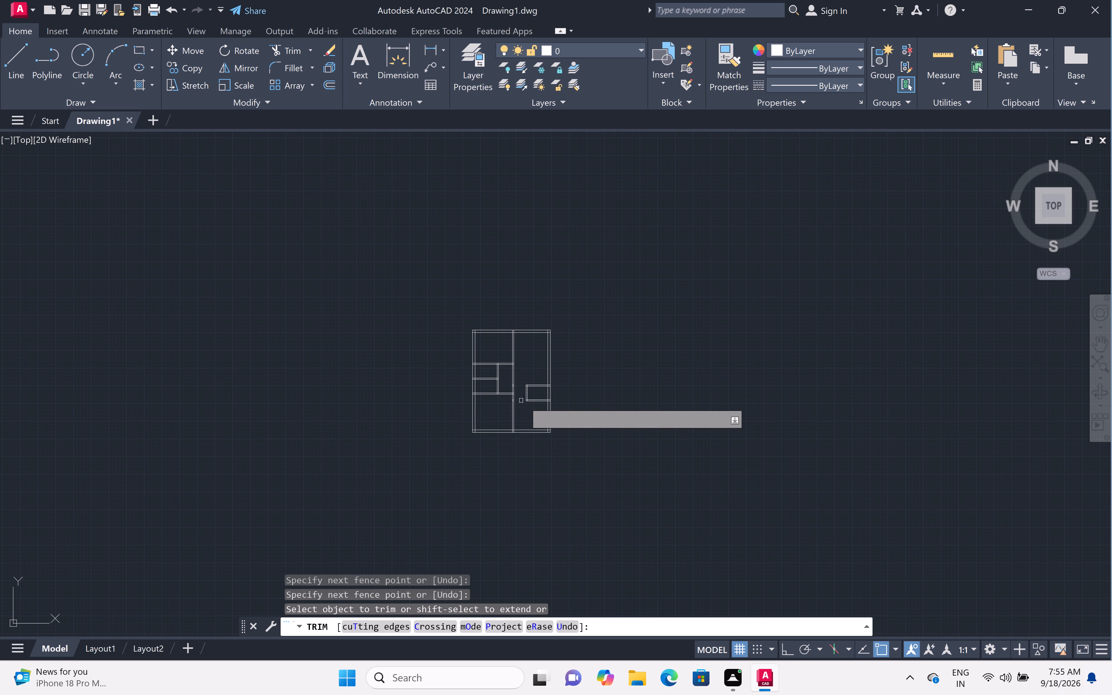
{"action": "key", "text": "Escape"}
Trim the upper pair of short horizontal remnants inside the central vertical partition.
{"action": "scroll", "coordinate": [494, 383], "scroll_direction": "up", "scroll_amount": 2}
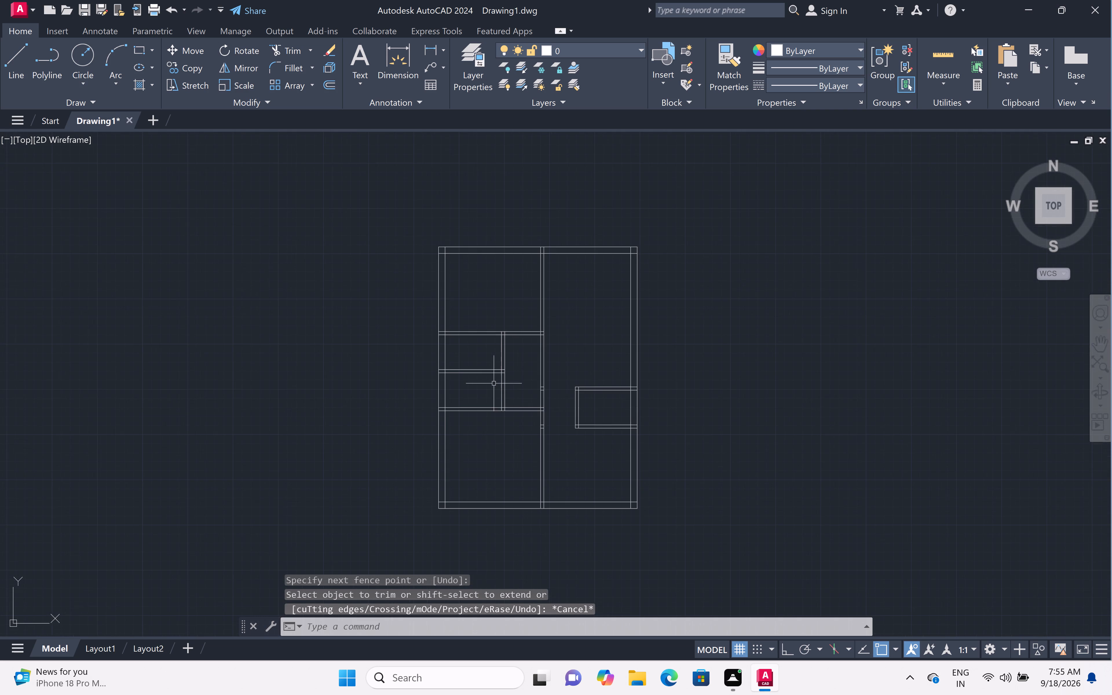
{"action": "scroll", "coordinate": [541, 390], "scroll_direction": "up", "scroll_amount": 5}
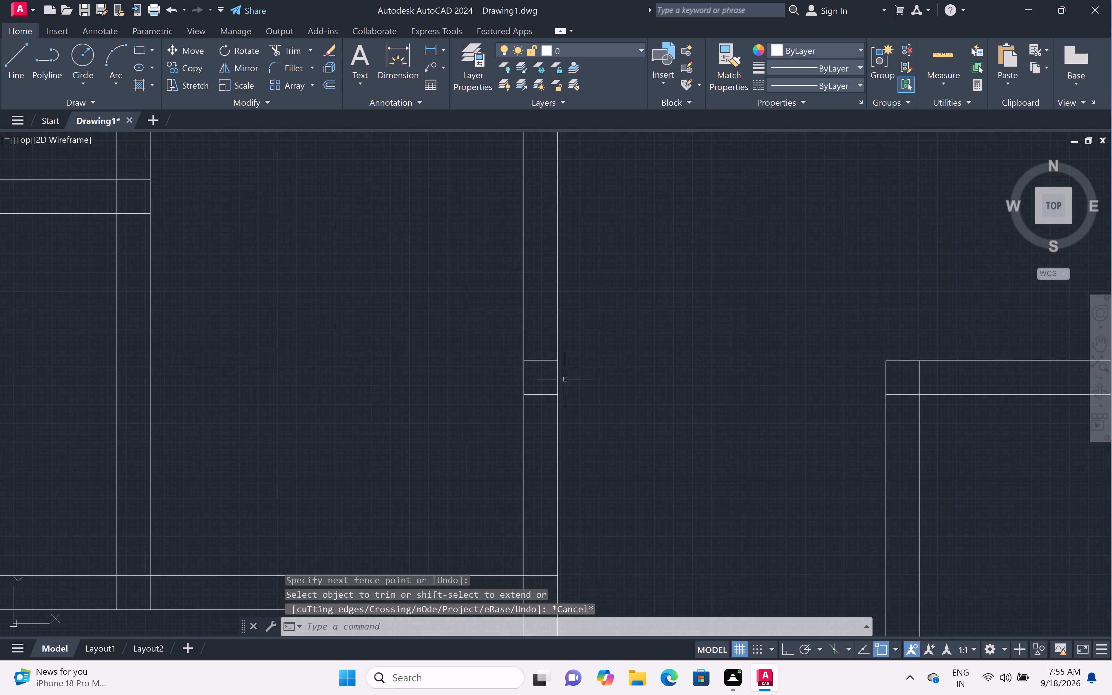
{"action": "type", "text": "tr"}
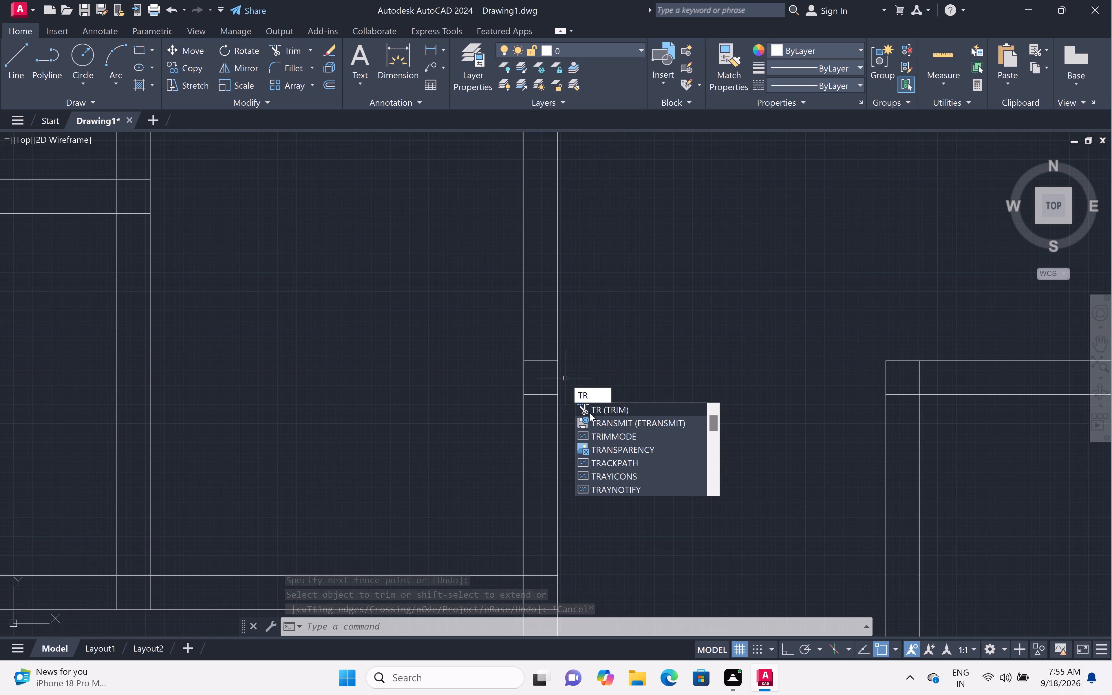
{"action": "scroll", "coordinate": [562, 408], "scroll_direction": "down", "scroll_amount": 3}
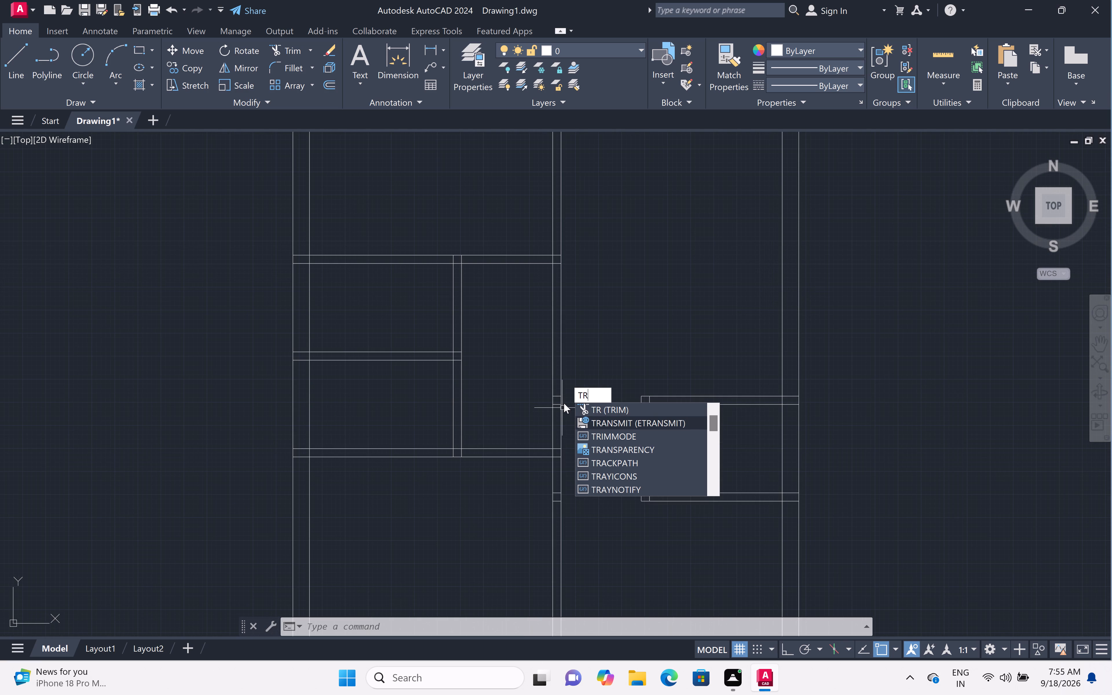
{"action": "key", "text": "space"}
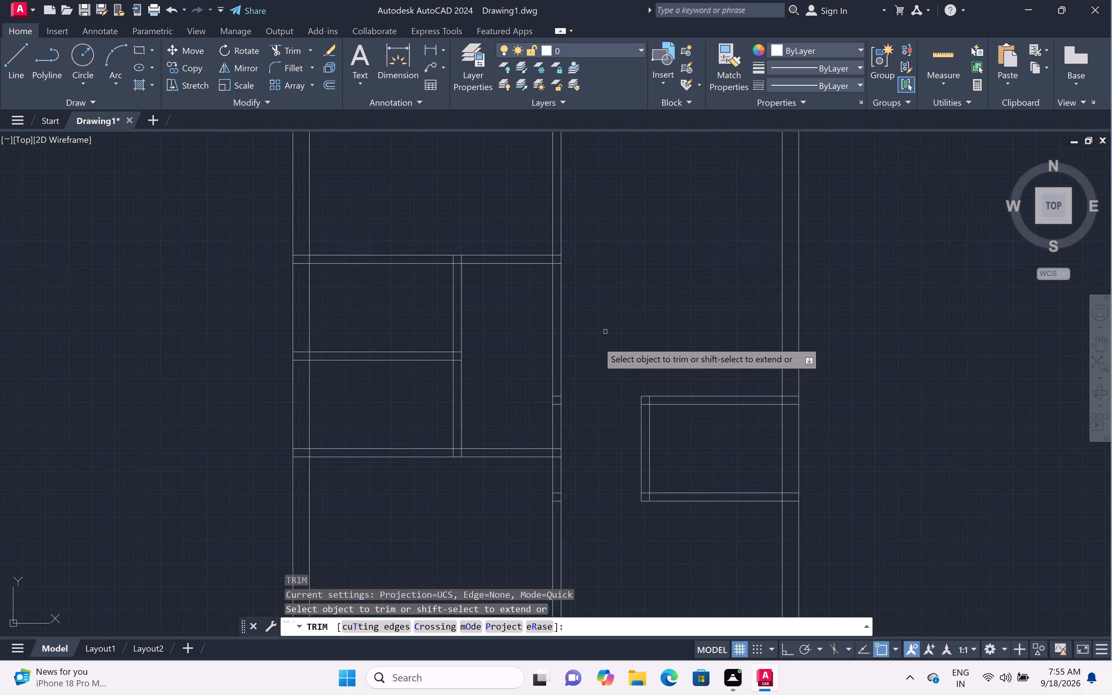
{"action": "scroll", "coordinate": [556, 406], "scroll_direction": "up", "scroll_amount": 4}
{"action": "left_click", "coordinate": [549, 328]}
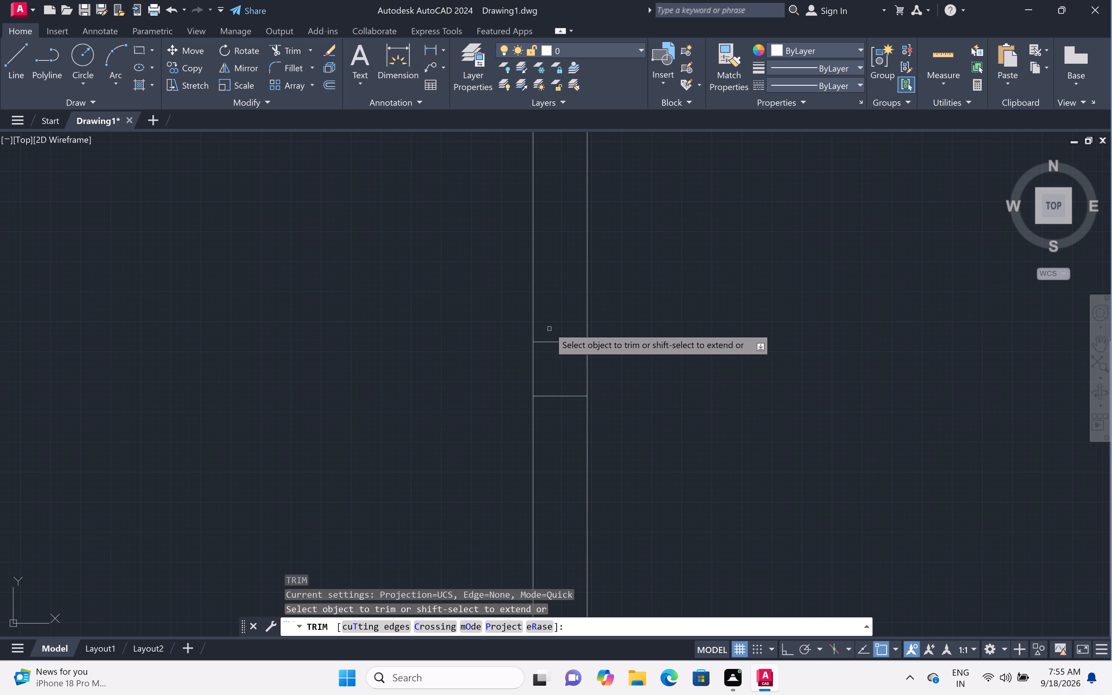
{"action": "left_click", "coordinate": [556, 446]}
{"action": "scroll", "coordinate": [553, 405], "scroll_direction": "down", "scroll_amount": 5}
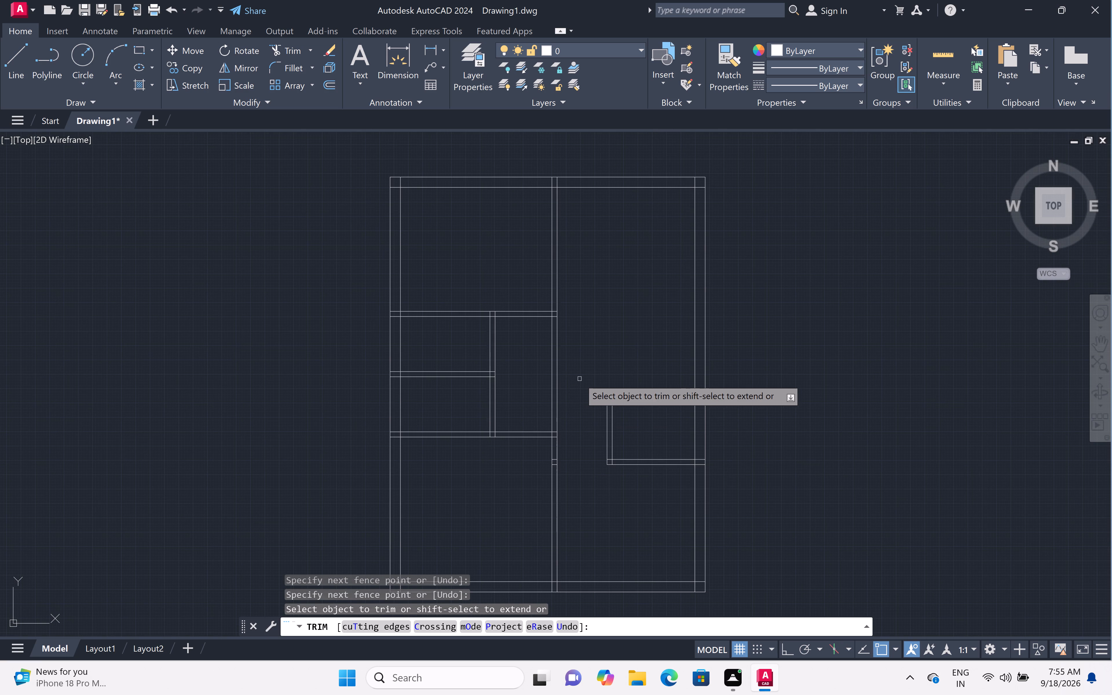
{"action": "key", "text": "Escape"}
{"action": "scroll", "coordinate": [579, 379], "scroll_direction": "down", "scroll_amount": 2}
{"action": "scroll", "coordinate": [613, 361], "scroll_direction": "up", "scroll_amount": 1}
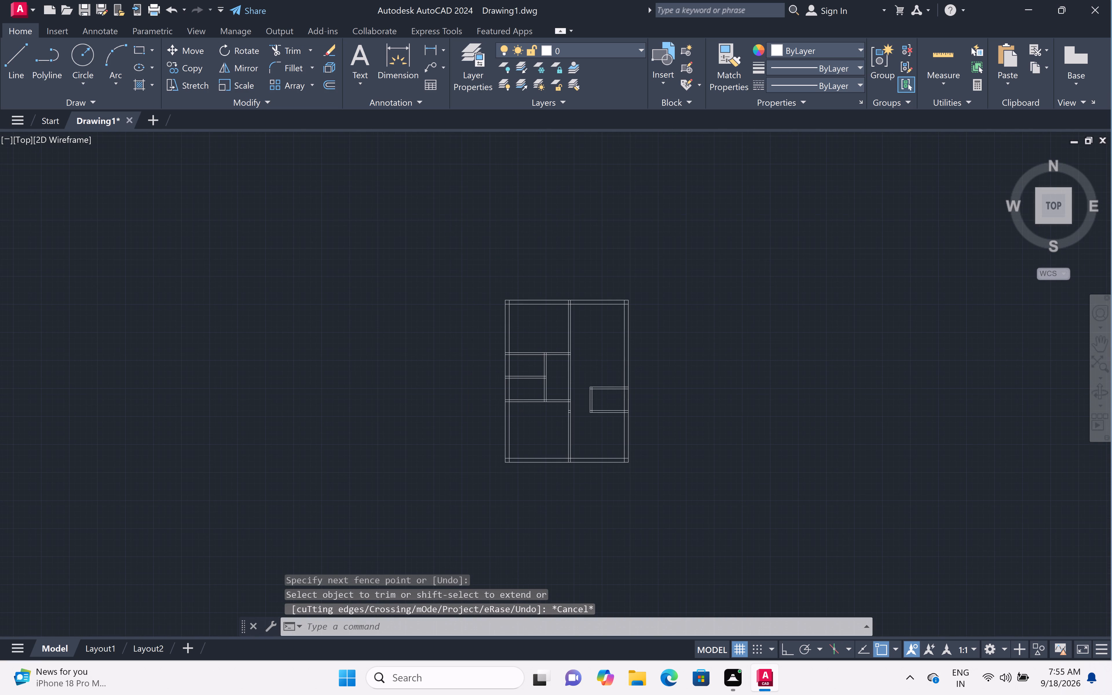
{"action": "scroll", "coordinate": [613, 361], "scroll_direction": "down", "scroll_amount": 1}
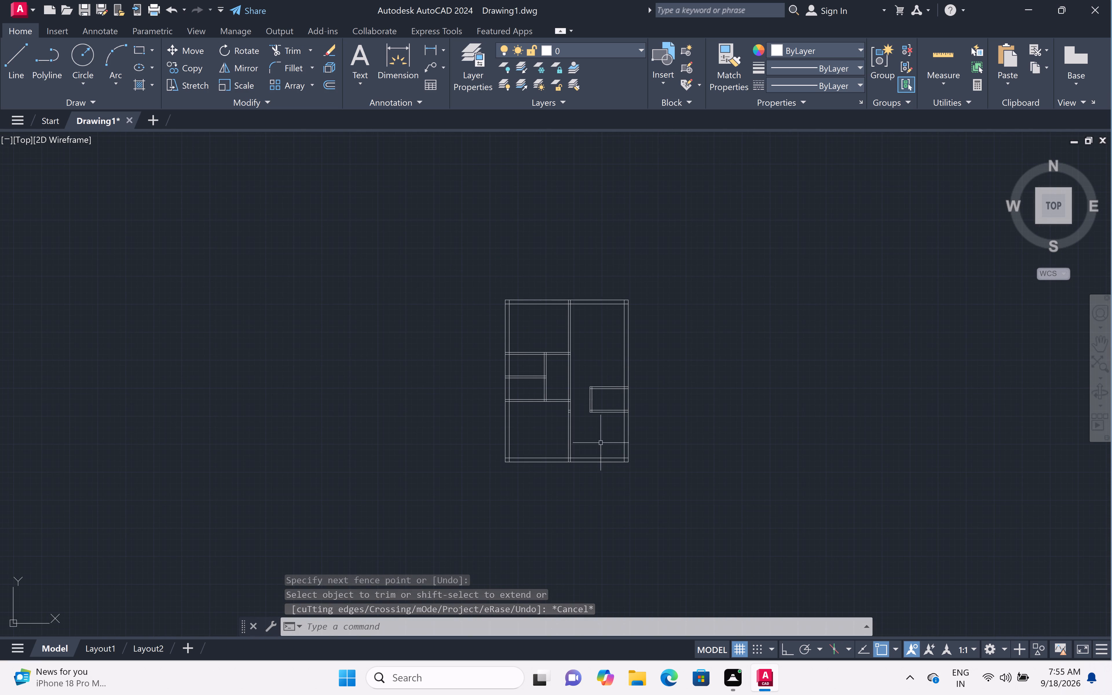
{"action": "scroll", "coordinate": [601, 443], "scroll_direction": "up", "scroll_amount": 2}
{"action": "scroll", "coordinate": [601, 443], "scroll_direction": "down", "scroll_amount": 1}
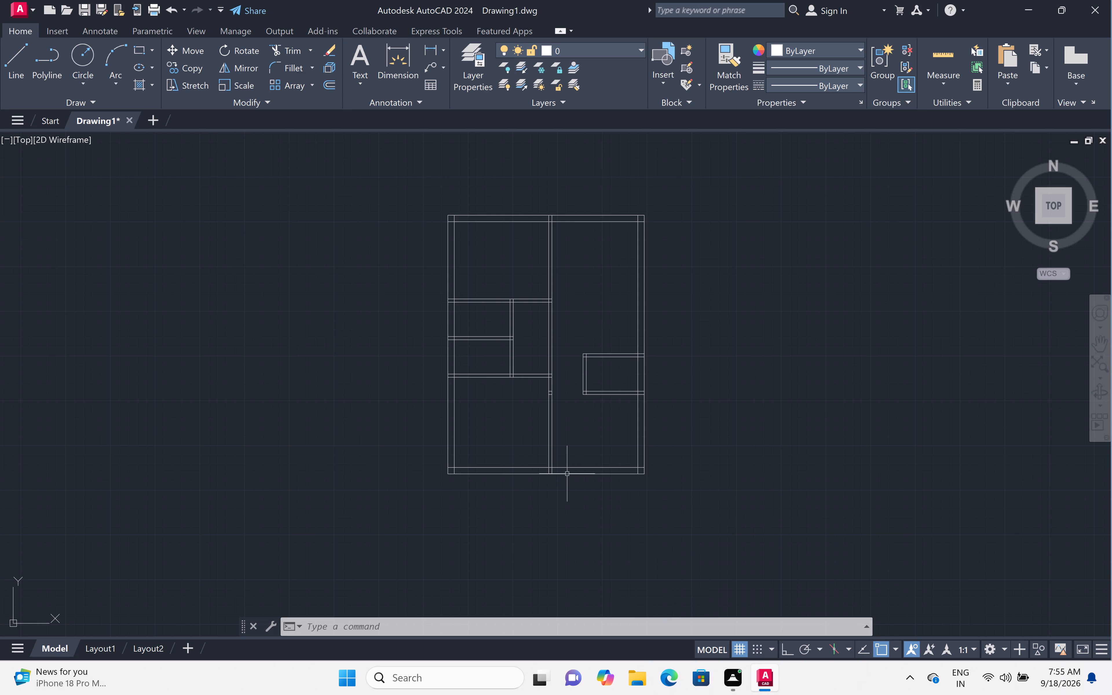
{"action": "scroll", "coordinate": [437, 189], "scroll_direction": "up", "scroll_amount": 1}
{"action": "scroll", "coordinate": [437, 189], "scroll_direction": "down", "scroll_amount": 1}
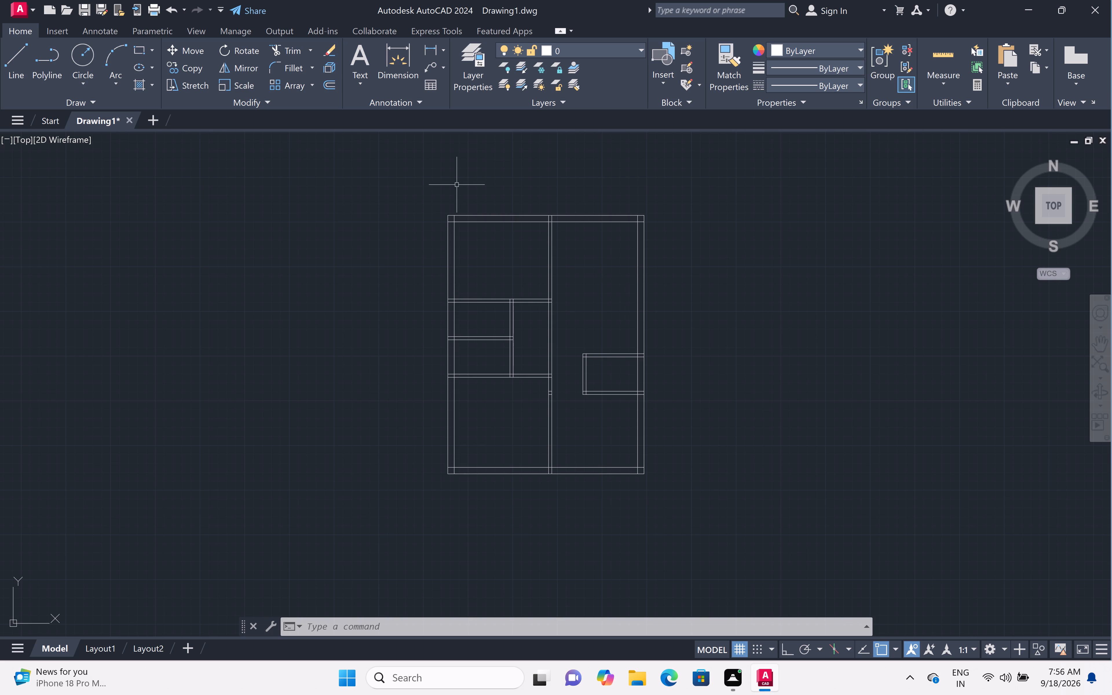
Start a line at the outer top-left corner of the floor plan with Ortho mode on.
{"action": "scroll", "coordinate": [442, 219], "scroll_direction": "up", "scroll_amount": 2}
{"action": "key", "text": "Escape"}
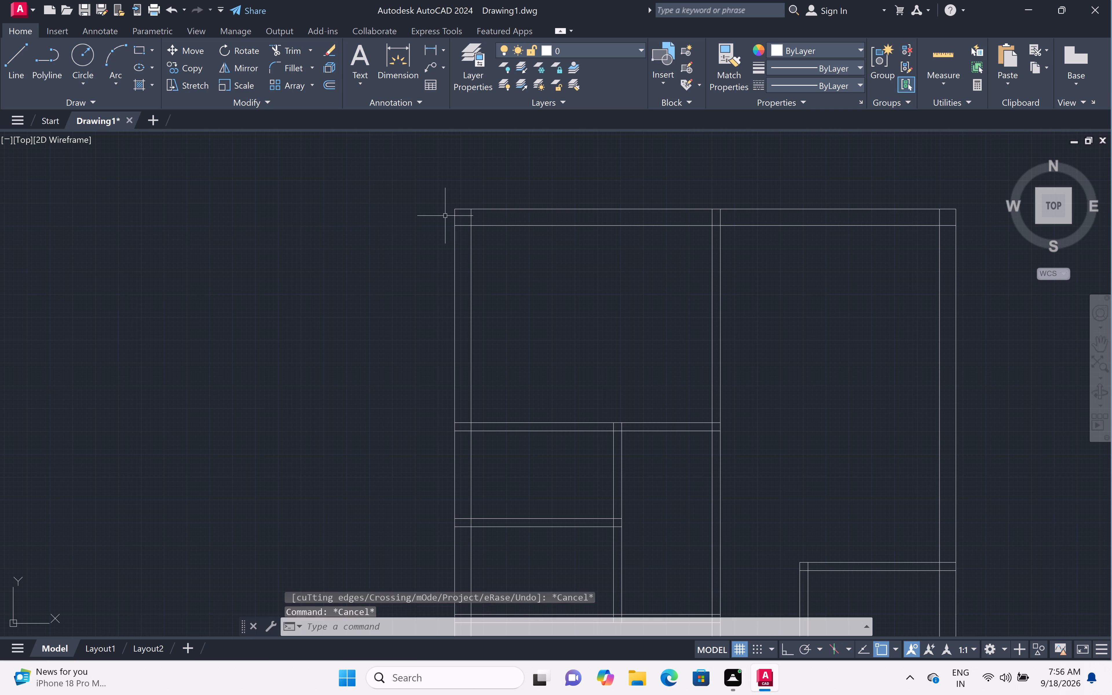
{"action": "type", "text": "l"}
{"action": "key", "text": "space"}
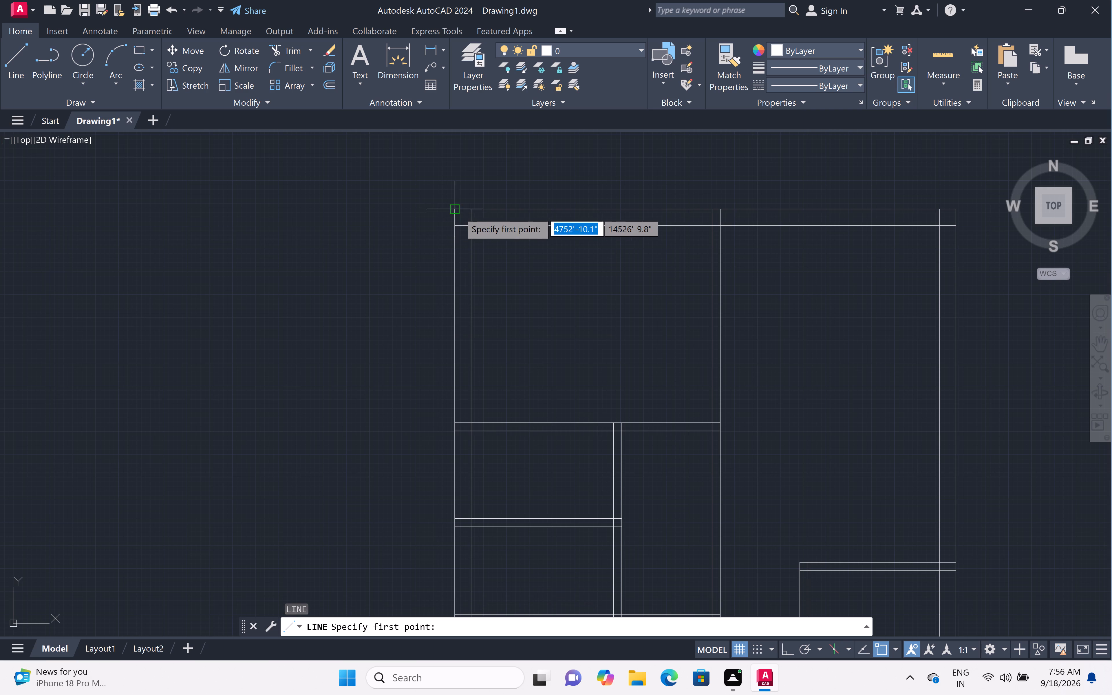
{"action": "scroll", "coordinate": [469, 216], "scroll_direction": "up", "scroll_amount": 2}
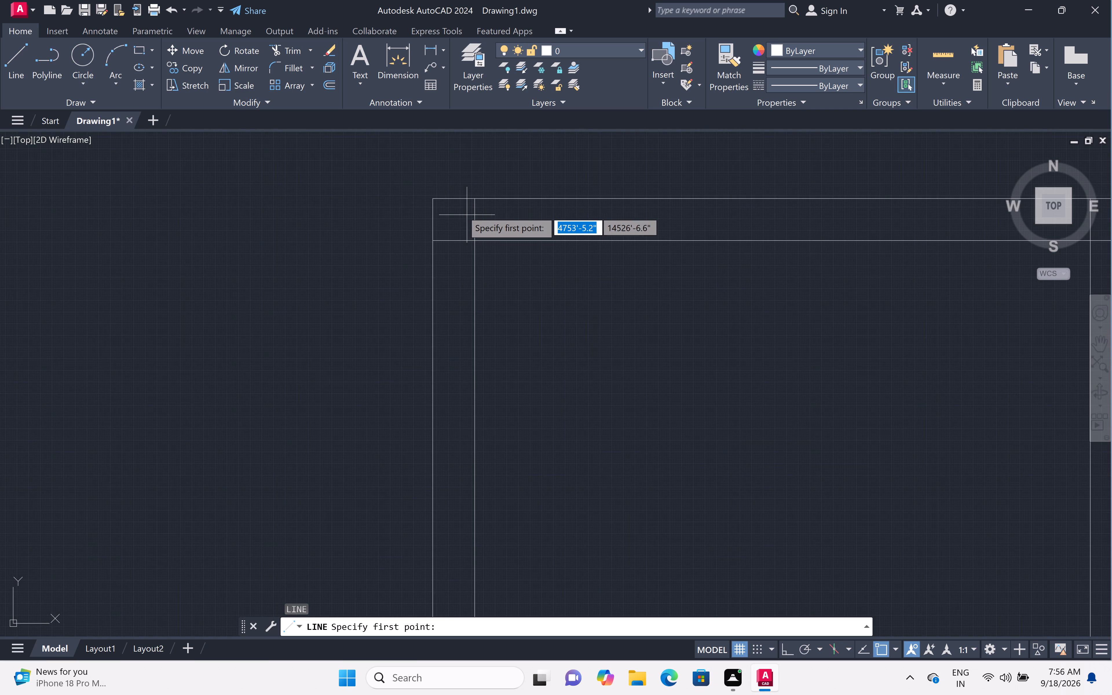
{"action": "left_click", "coordinate": [431, 197]}
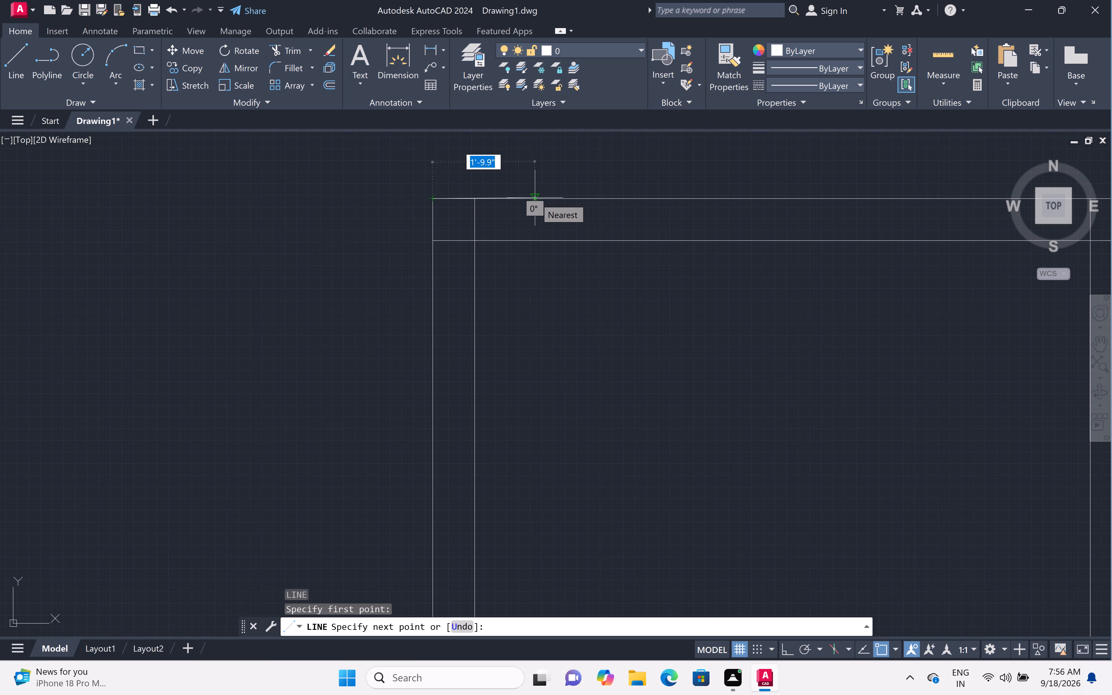
{"action": "left_click", "coordinate": [789, 656]}
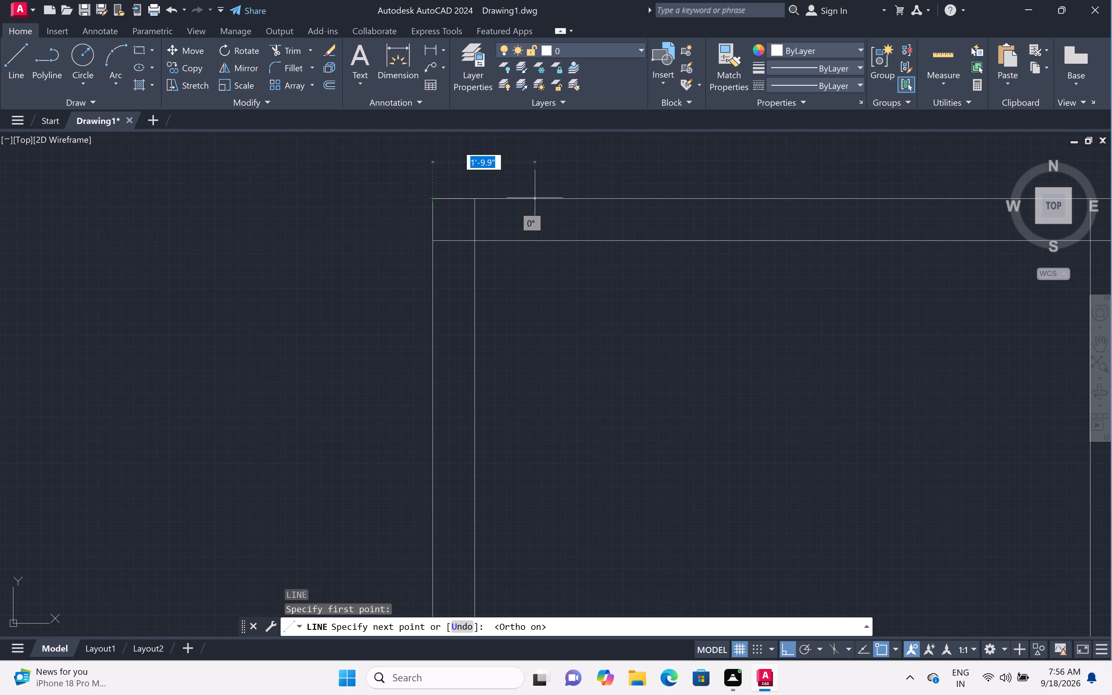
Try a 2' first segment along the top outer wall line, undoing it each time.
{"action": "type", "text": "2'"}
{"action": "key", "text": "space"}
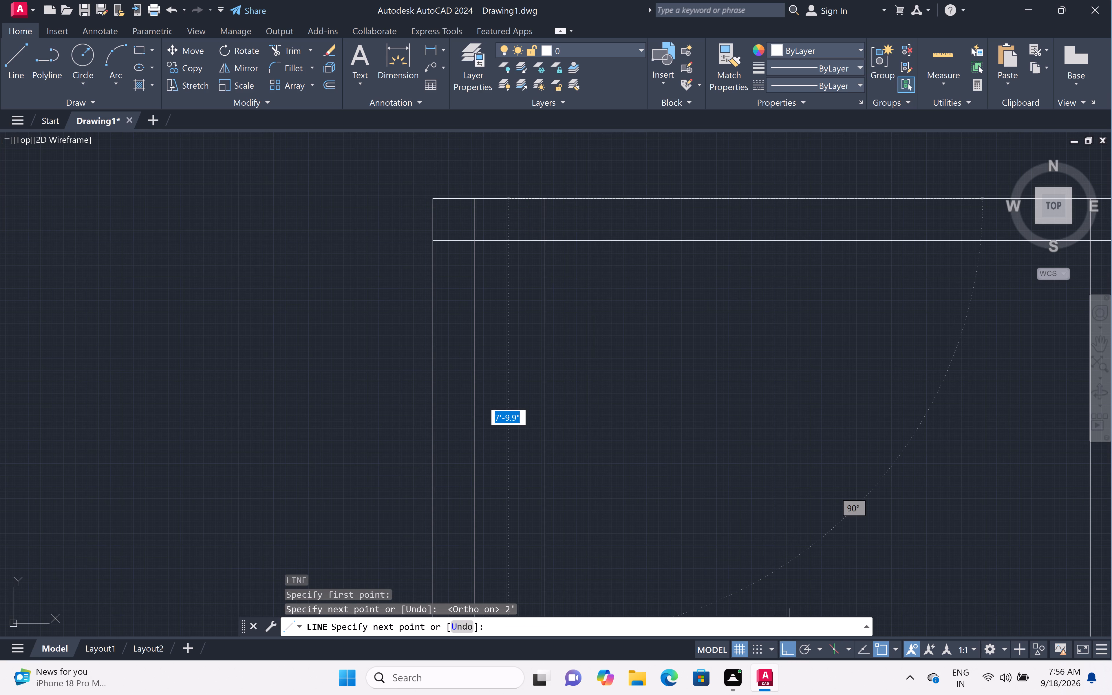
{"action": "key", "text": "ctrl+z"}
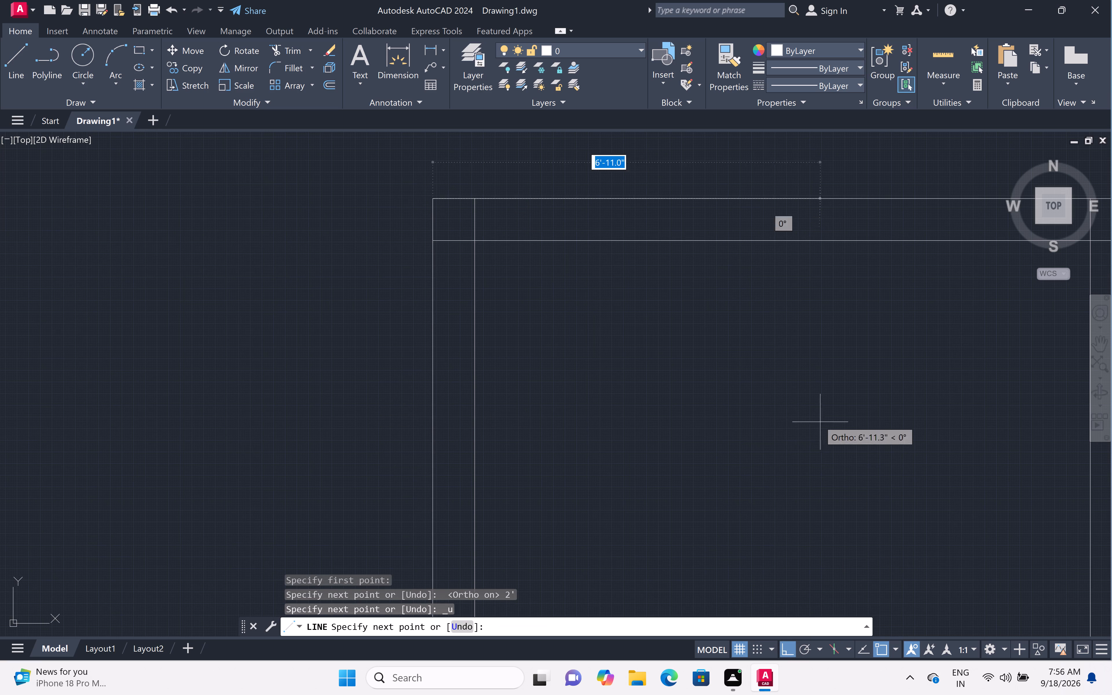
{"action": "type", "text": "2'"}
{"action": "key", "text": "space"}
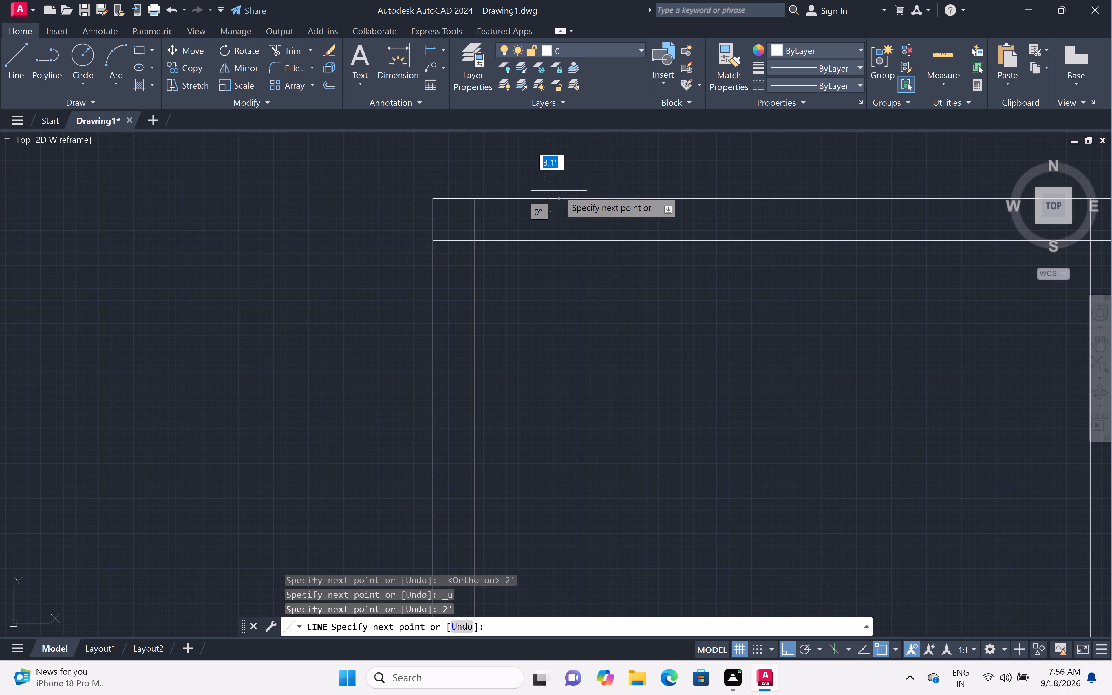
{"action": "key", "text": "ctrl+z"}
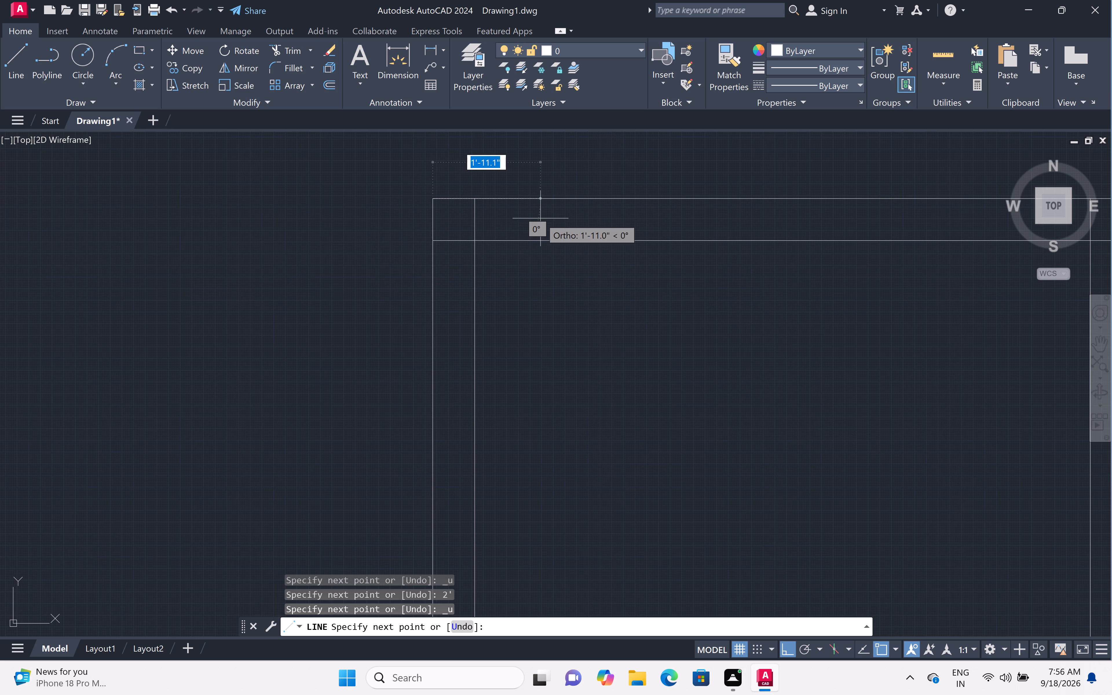
Outline a 1'6" by 9" block within the top wall from the plan's outer top-left corner, ending at the left outer wall line.
{"action": "type", "text": "1'6\""}
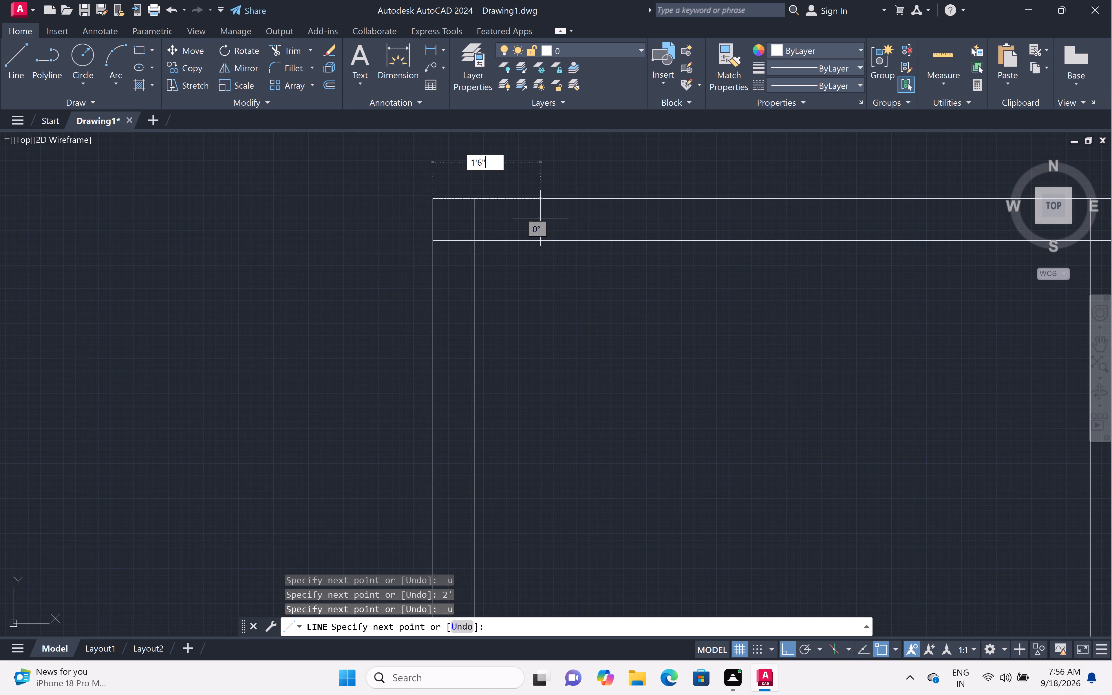
{"action": "key", "text": "space"}
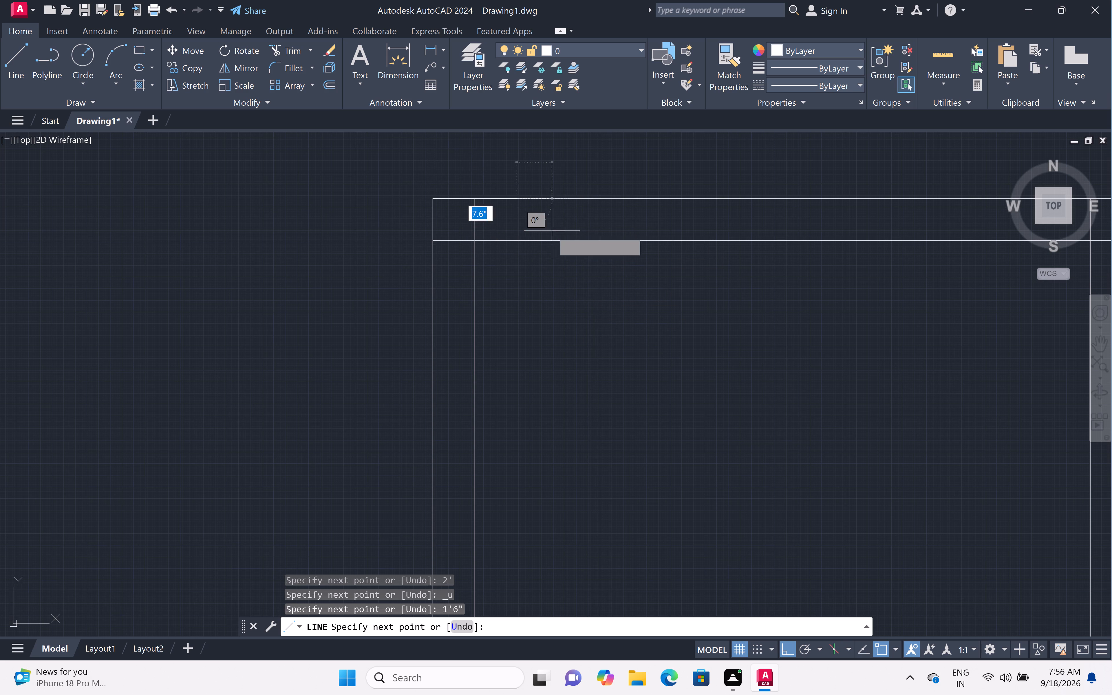
{"action": "left_click", "coordinate": [515, 244]}
{"action": "left_click", "coordinate": [435, 238]}
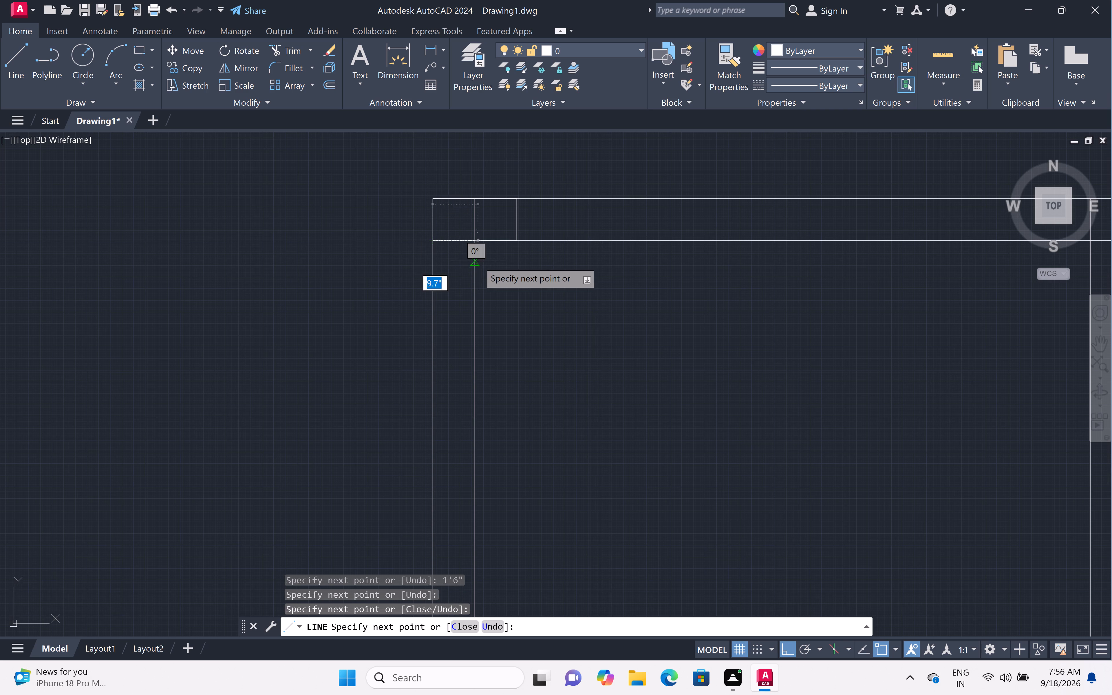
{"action": "key", "text": "Escape"}
Trim the left wall's inner line where it crosses the new block at the top-left corner.
{"action": "type", "text": "tr"}
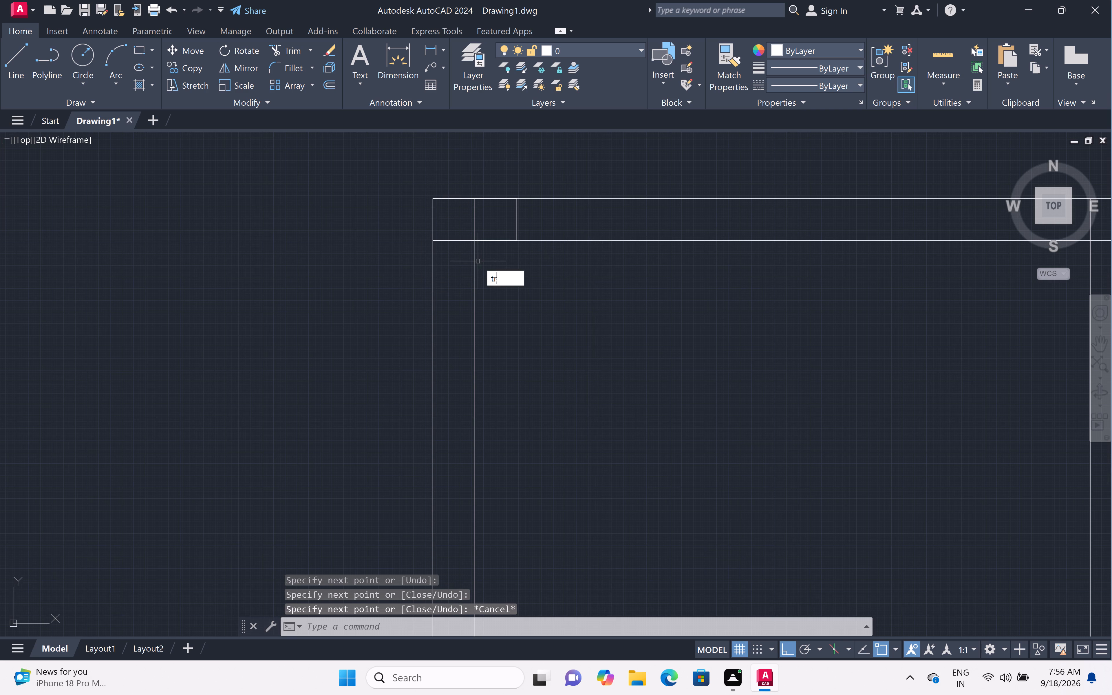
{"action": "key", "text": "space"}
{"action": "left_click", "coordinate": [464, 226]}
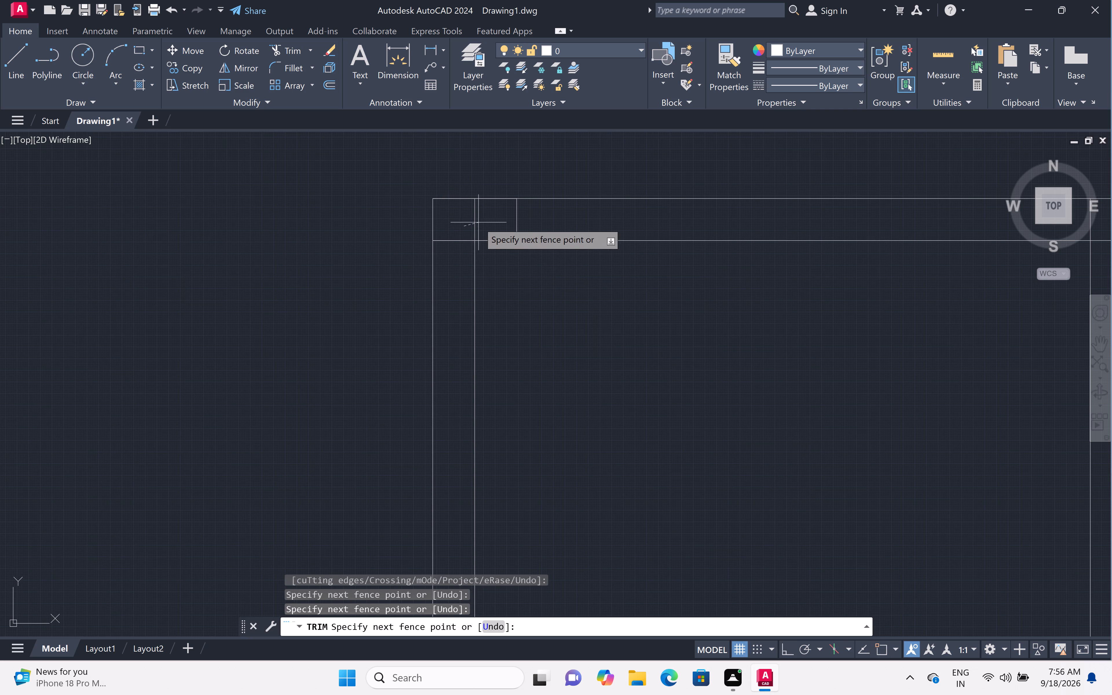
{"action": "left_click", "coordinate": [483, 221]}
{"action": "scroll", "coordinate": [485, 220], "scroll_direction": "down", "scroll_amount": 2}
{"action": "key", "text": "Escape"}
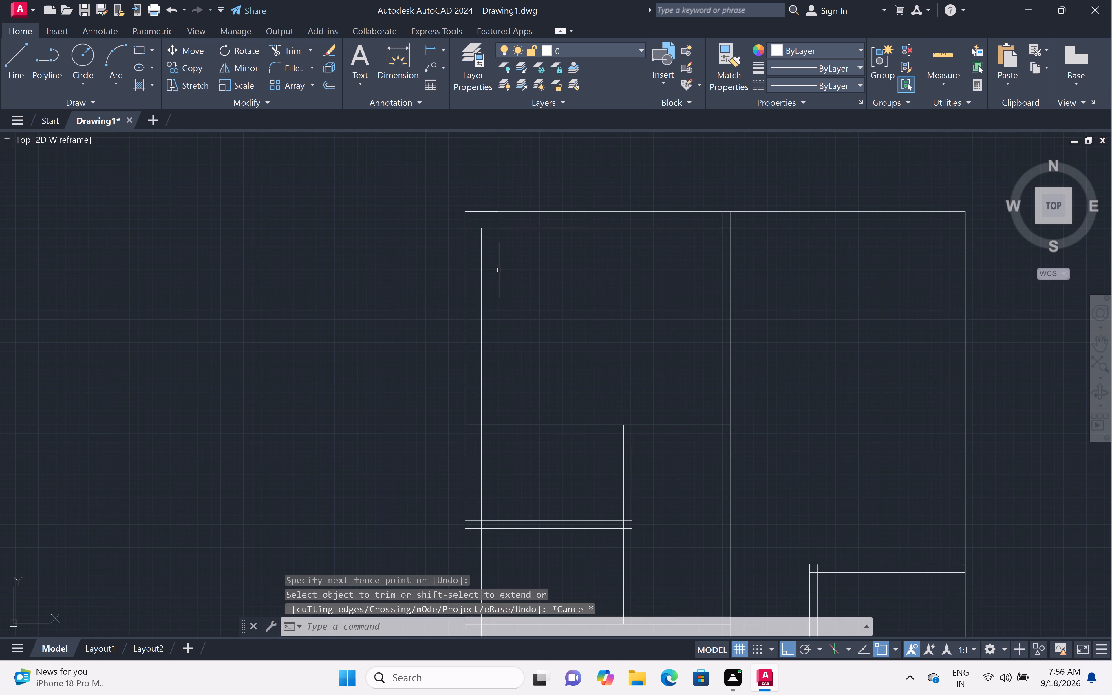
Outline a block across the left outer wall, extending 1'6" down from the top face of the upper horizontal partition.
{"action": "scroll", "coordinate": [513, 298], "scroll_direction": "down", "scroll_amount": 1}
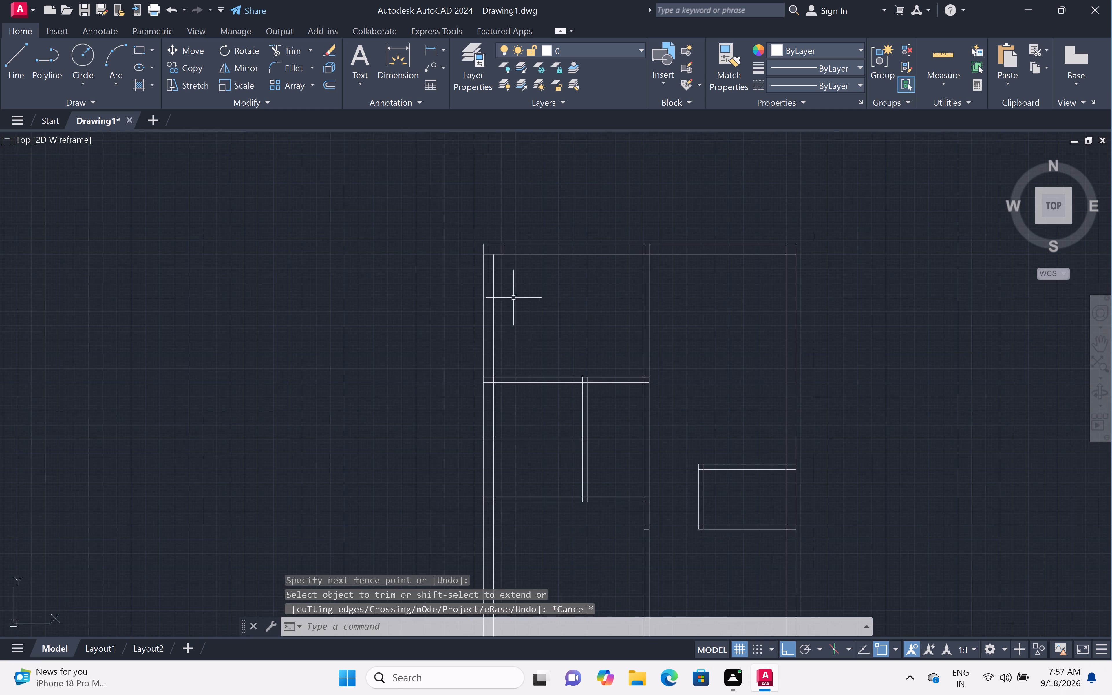
{"action": "scroll", "coordinate": [490, 396], "scroll_direction": "up", "scroll_amount": 2}
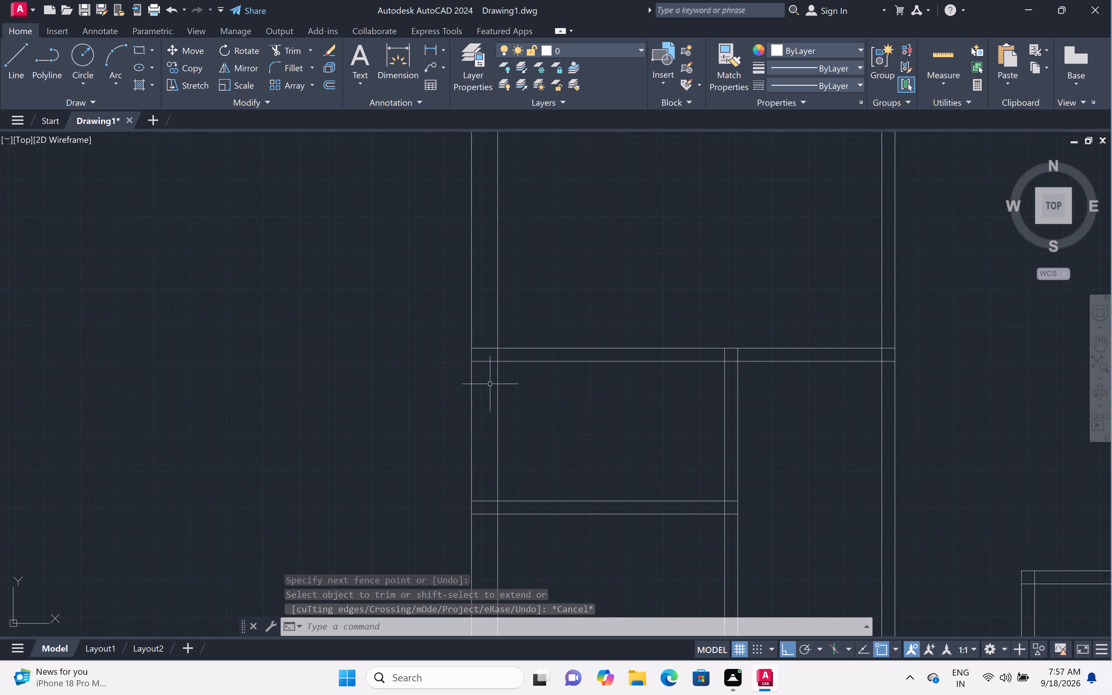
{"action": "key", "text": "l"}
{"action": "key", "text": "space"}
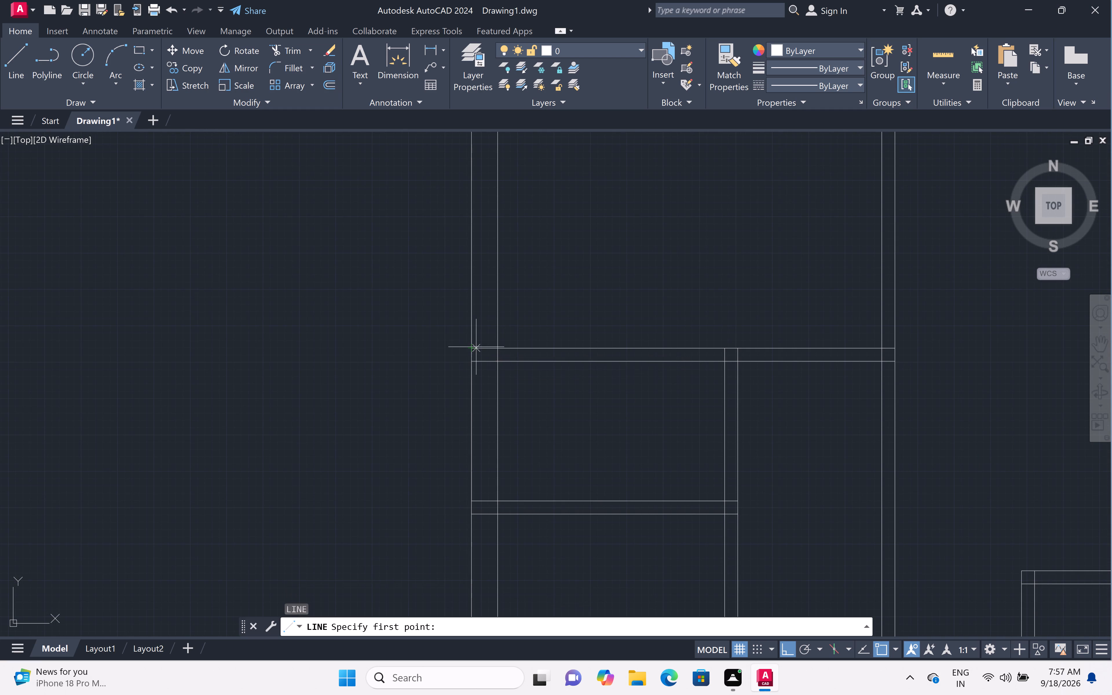
{"action": "left_click", "coordinate": [473, 350]}
{"action": "left_click", "coordinate": [498, 349]}
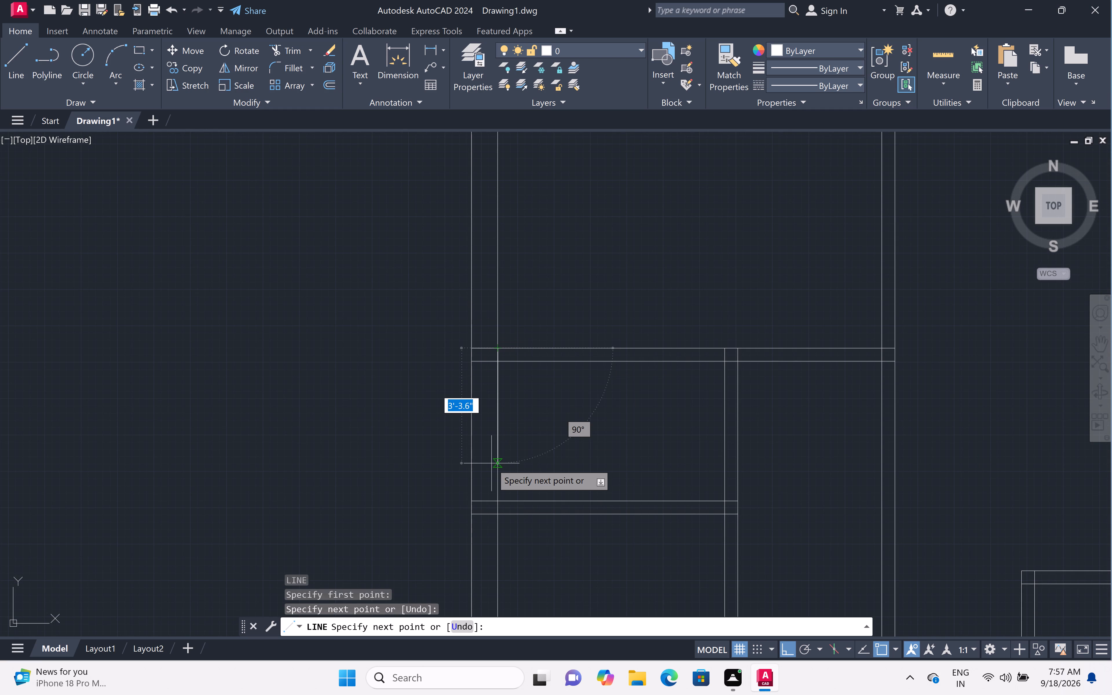
{"action": "type", "text": "1'"}
{"action": "type", "text": "6\""}
{"action": "key", "text": "space"}
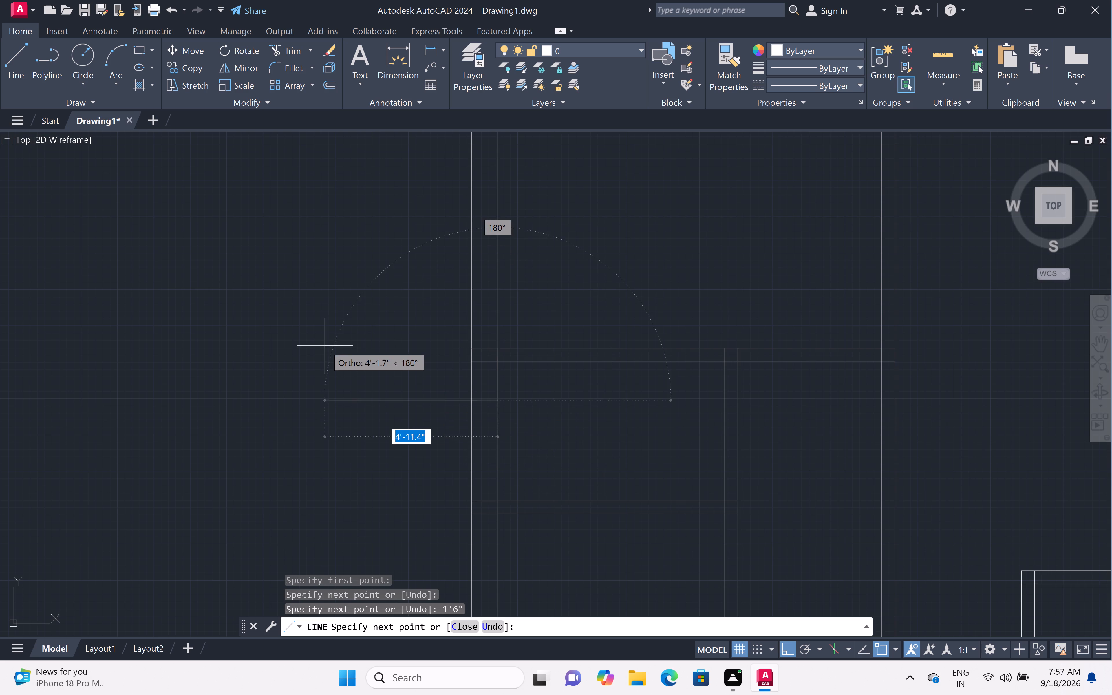
{"action": "left_click", "coordinate": [469, 400]}
{"action": "left_click", "coordinate": [467, 349]}
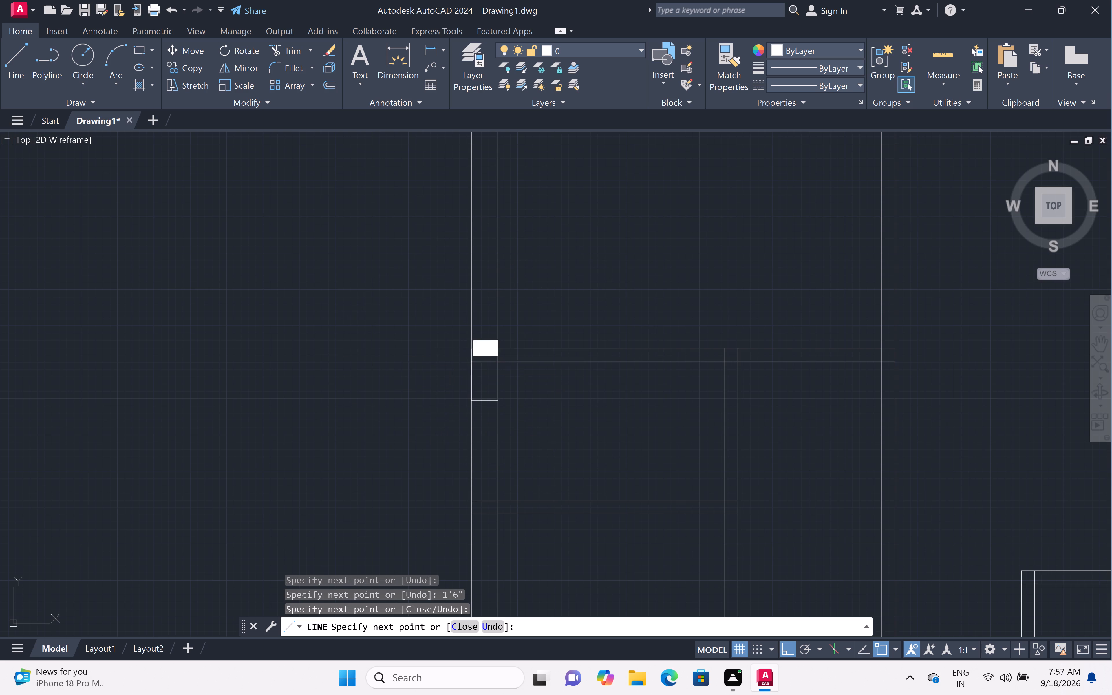
{"action": "left_click", "coordinate": [498, 350]}
{"action": "key", "text": "Escape"}
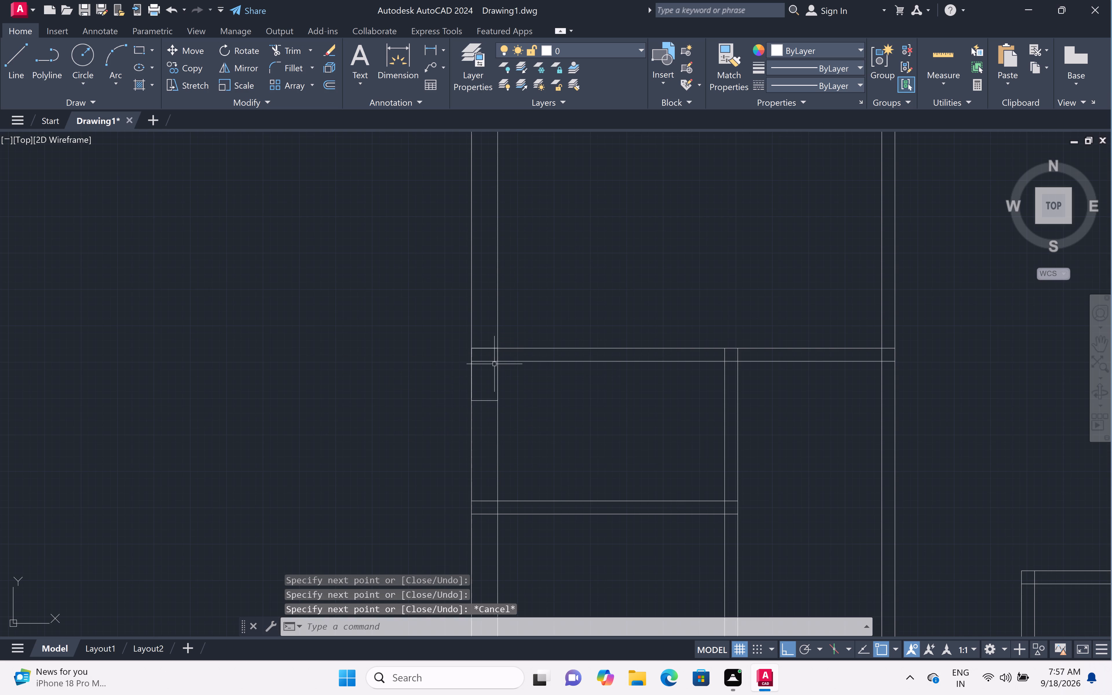
Trim the upper horizontal partition's lower line where it crosses the new block in the left wall.
{"action": "type", "text": "tr"}
{"action": "key", "text": "space"}
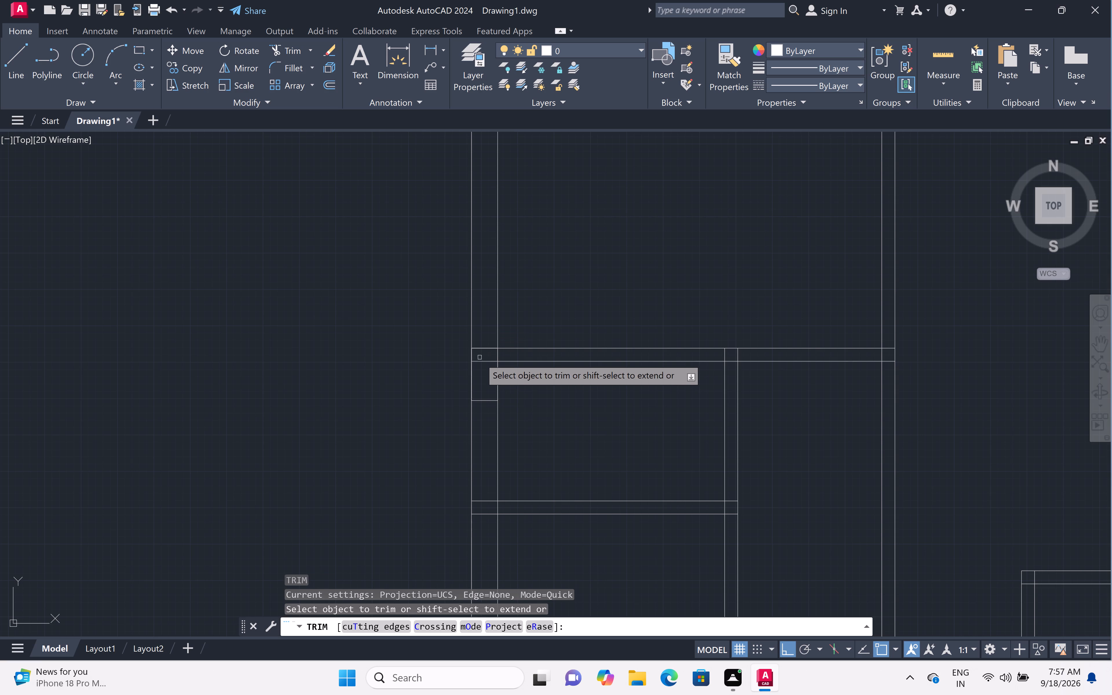
{"action": "left_click", "coordinate": [483, 361]}
{"action": "key", "text": "Escape"}
Outline a block across the left outer wall, extending 1'6" down from the top face of the lowest horizontal partition.
{"action": "scroll", "coordinate": [526, 369], "scroll_direction": "down", "scroll_amount": 2}
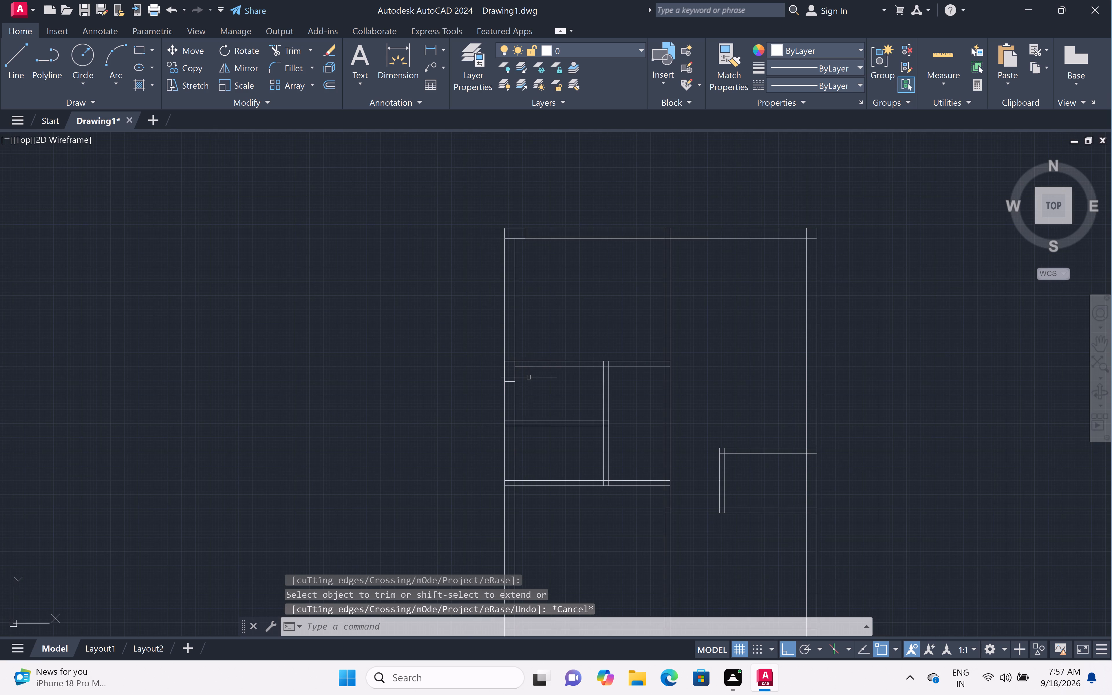
{"action": "scroll", "coordinate": [529, 377], "scroll_direction": "down", "scroll_amount": 1}
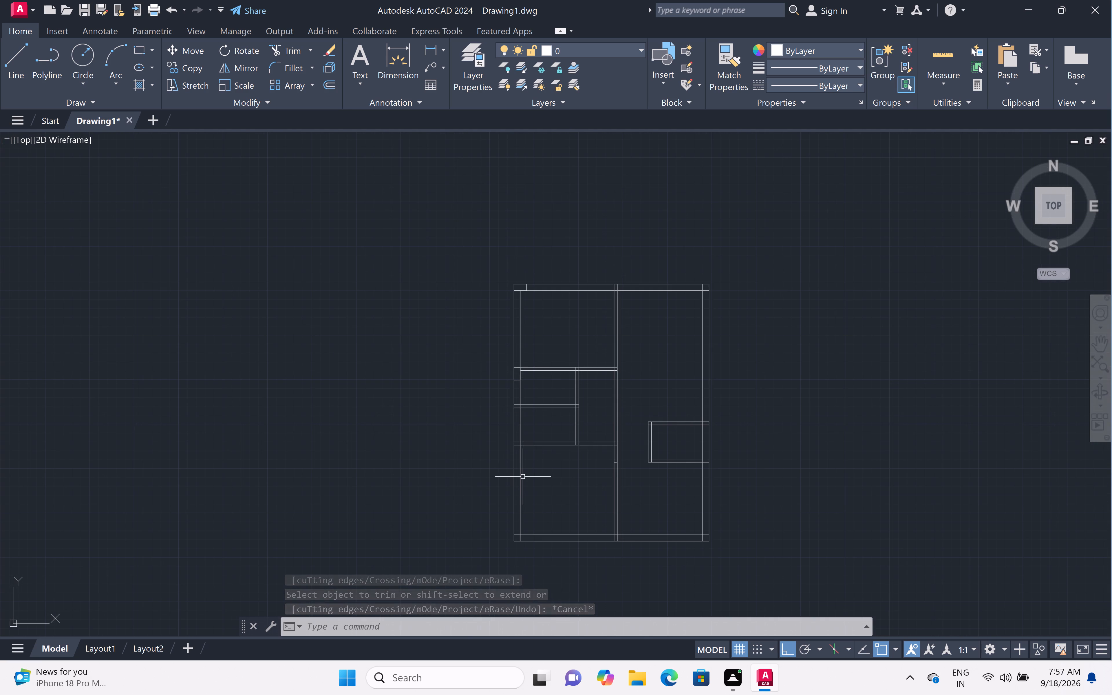
{"action": "scroll", "coordinate": [516, 455], "scroll_direction": "up", "scroll_amount": 3}
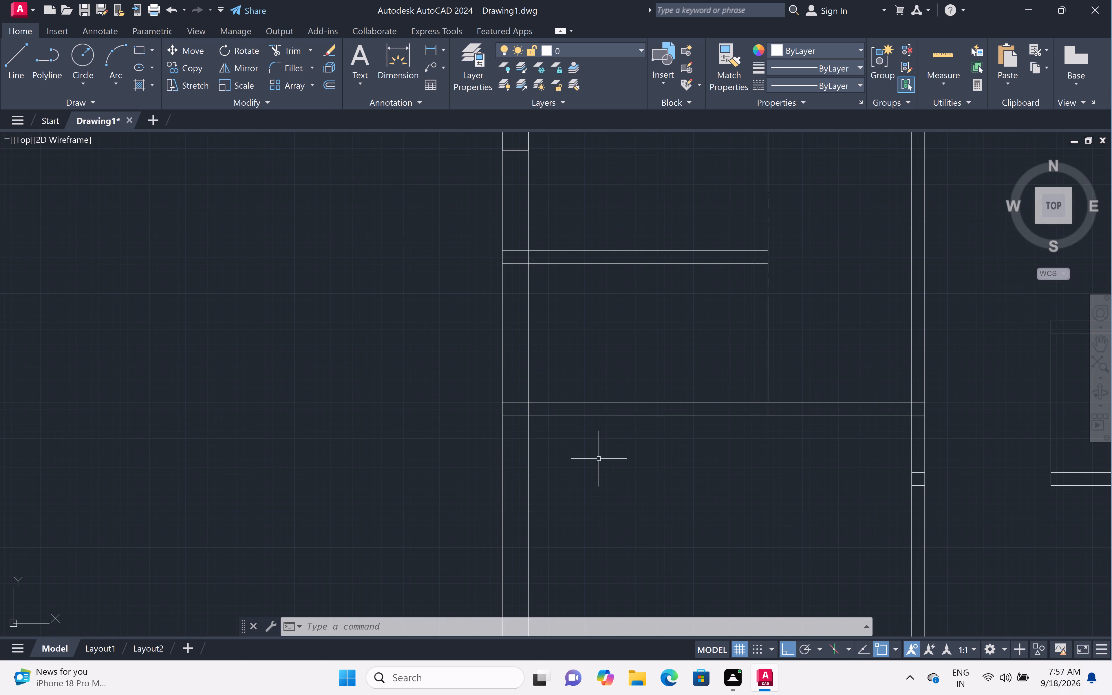
{"action": "type", "text": "l"}
{"action": "key", "text": "space"}
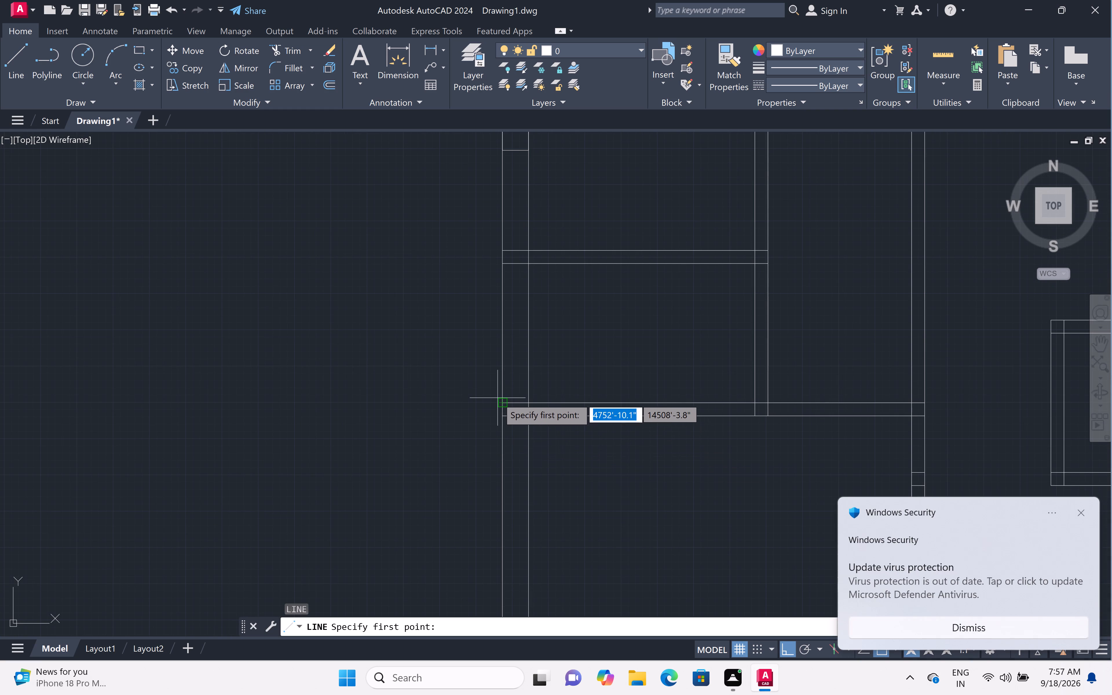
{"action": "left_click", "coordinate": [502, 403]}
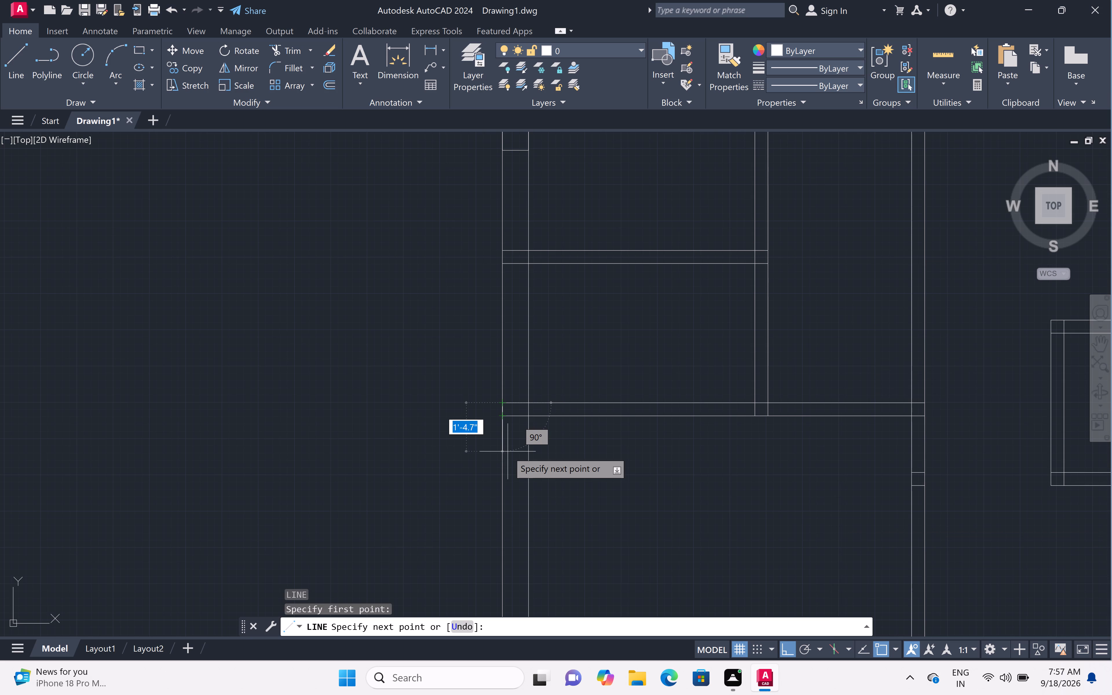
{"action": "key", "text": "1"}
{"action": "key", "text": "apostrophe"}
{"action": "type", "text": "6\""}
{"action": "key", "text": "space"}
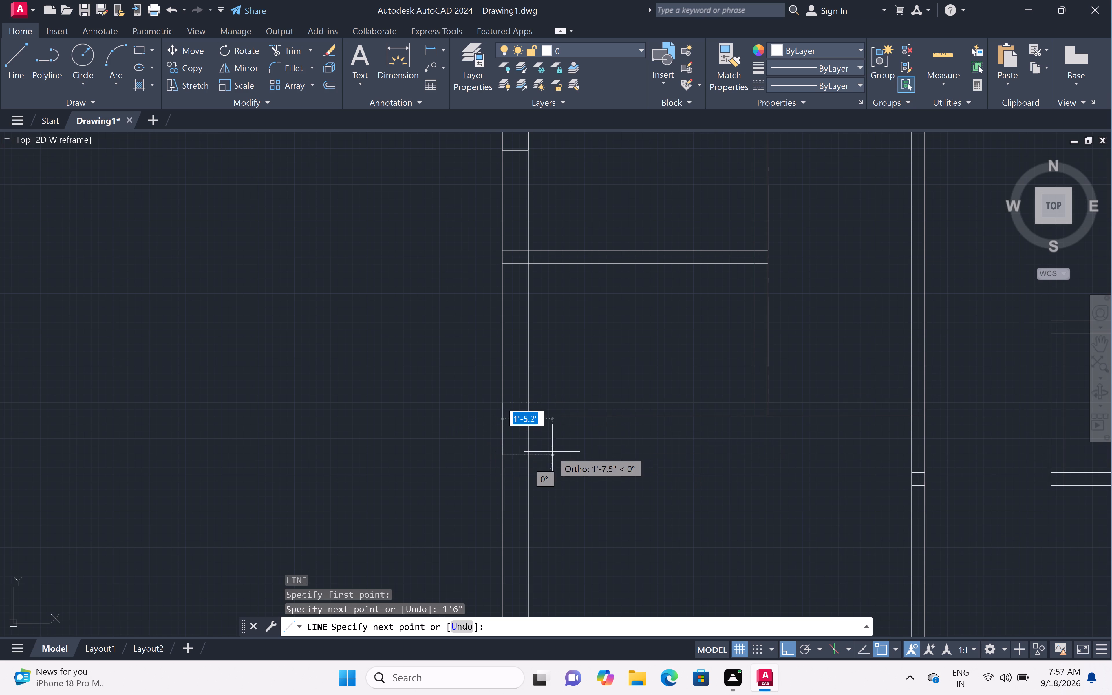
{"action": "left_click", "coordinate": [528, 458]}
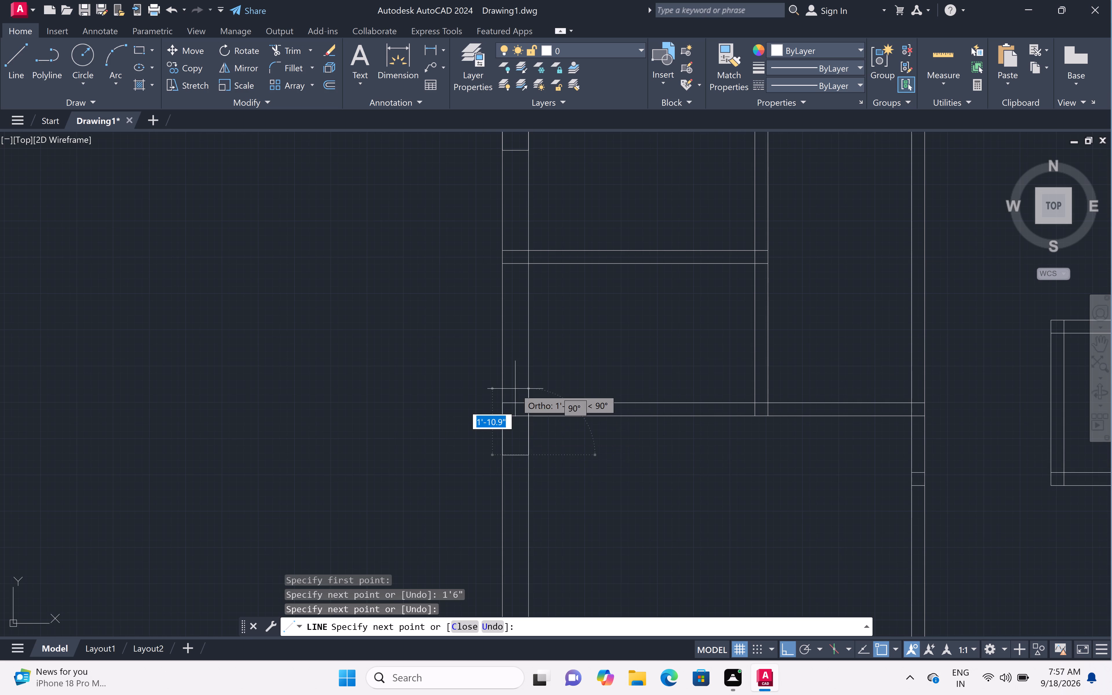
{"action": "left_click", "coordinate": [525, 404]}
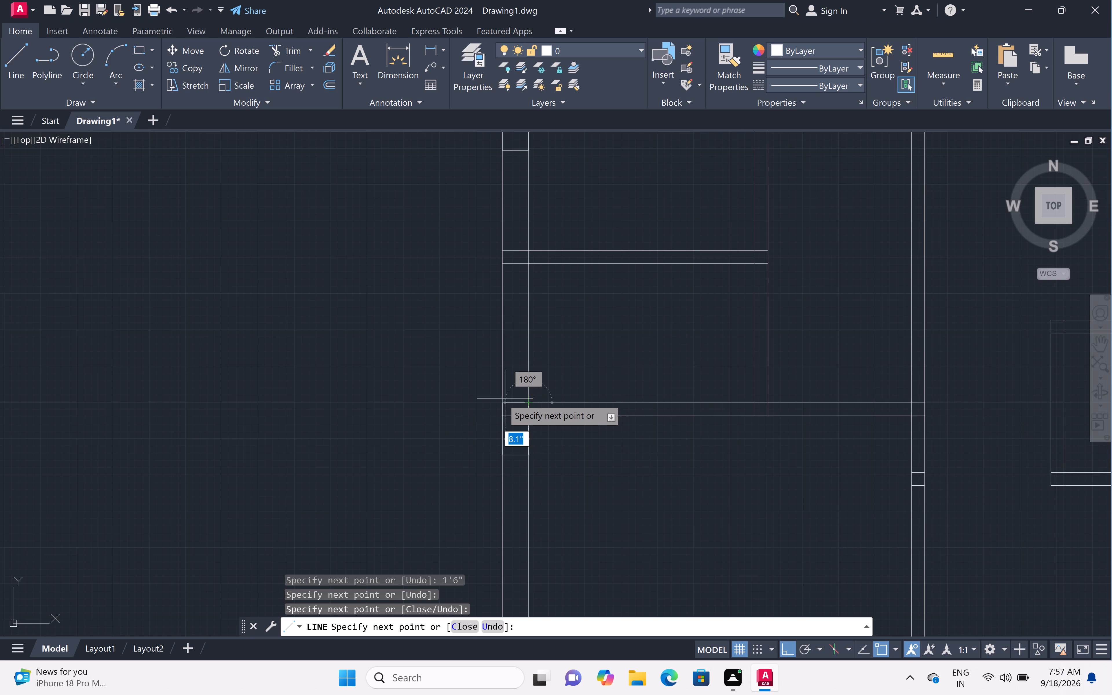
{"action": "left_click", "coordinate": [500, 403]}
{"action": "key", "text": "Escape"}
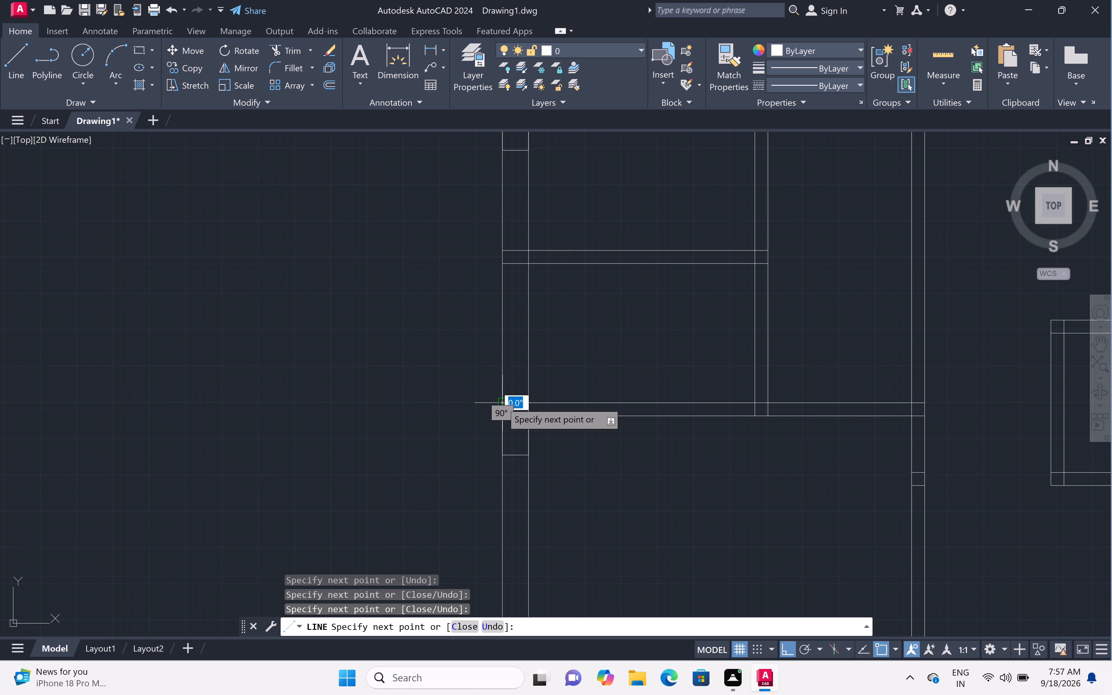
Trim the lowest horizontal partition's lower line where it crosses the new block in the left wall.
{"action": "type", "text": "tr"}
{"action": "key", "text": "space"}
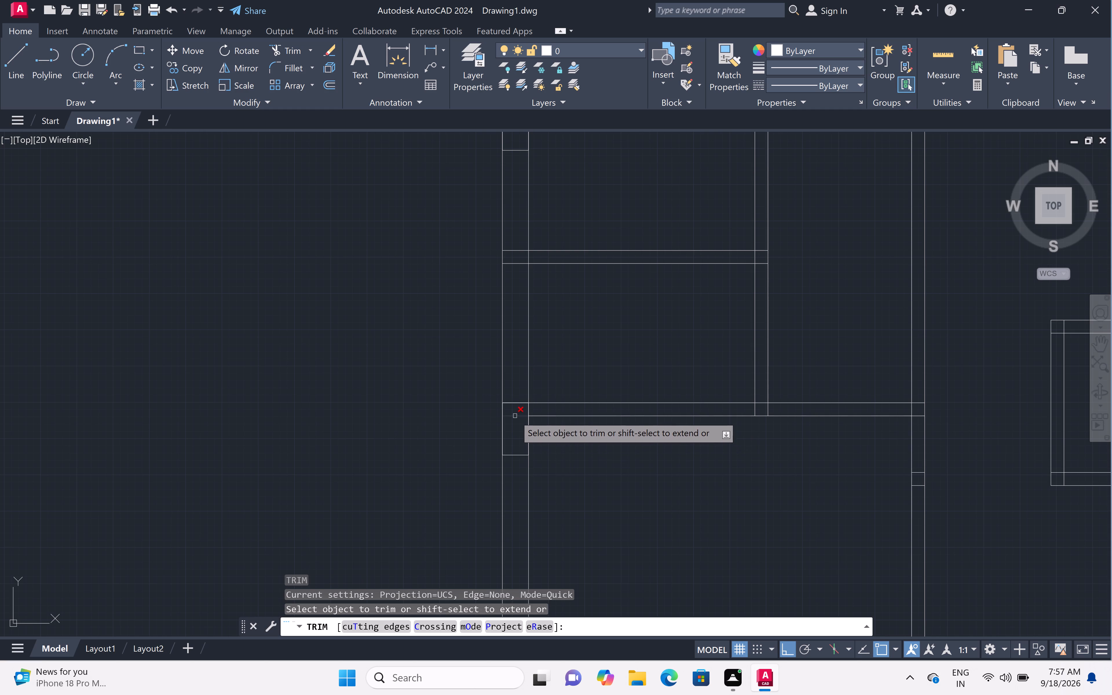
{"action": "left_click", "coordinate": [515, 416]}
{"action": "scroll", "coordinate": [588, 458], "scroll_direction": "down", "scroll_amount": 2}
{"action": "key", "text": "Escape"}
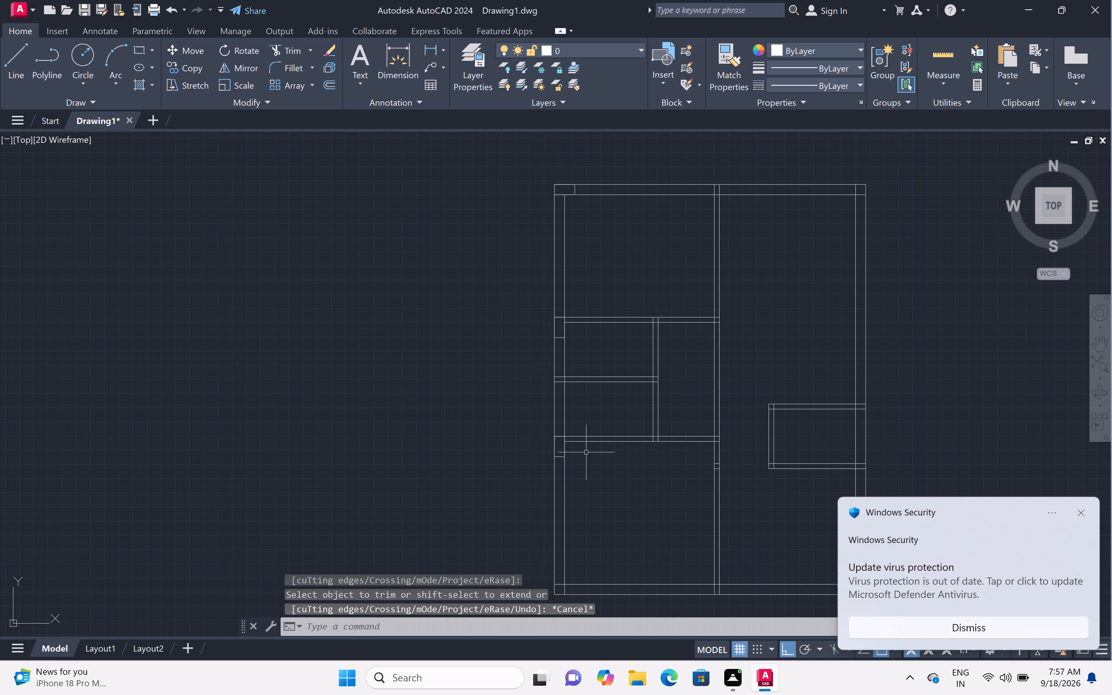
Outline a block within the left wall at the plan's bottom-left corner, extending 1'6" up from the outer corner.
{"action": "scroll", "coordinate": [603, 459], "scroll_direction": "down", "scroll_amount": 2}
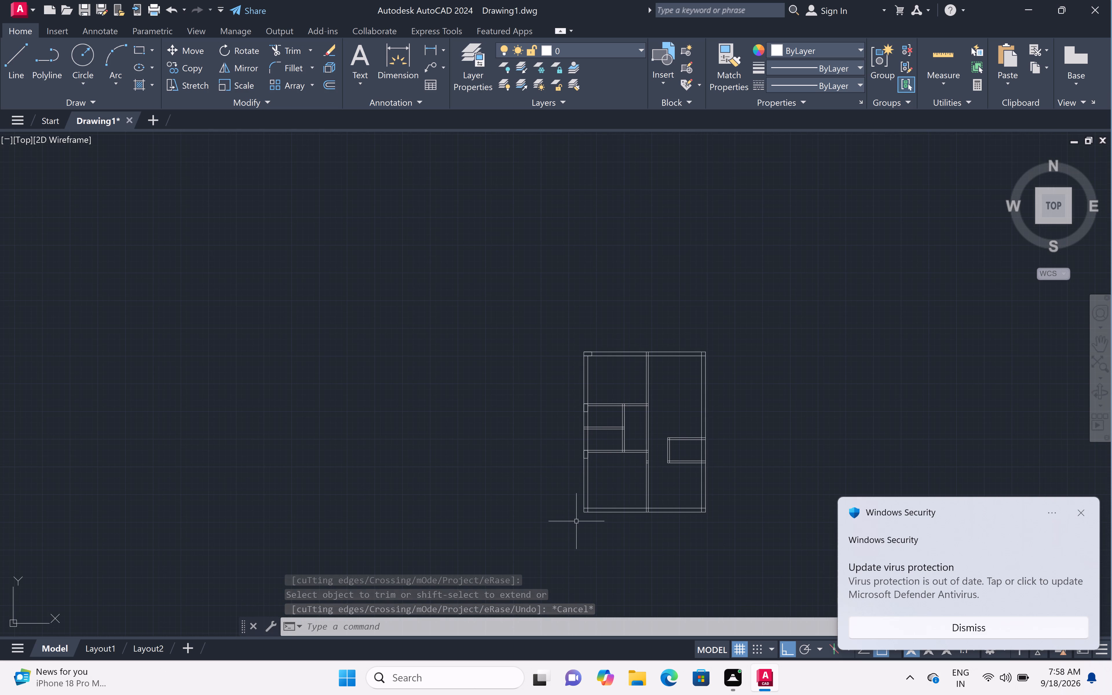
{"action": "scroll", "coordinate": [579, 511], "scroll_direction": "up", "scroll_amount": 3}
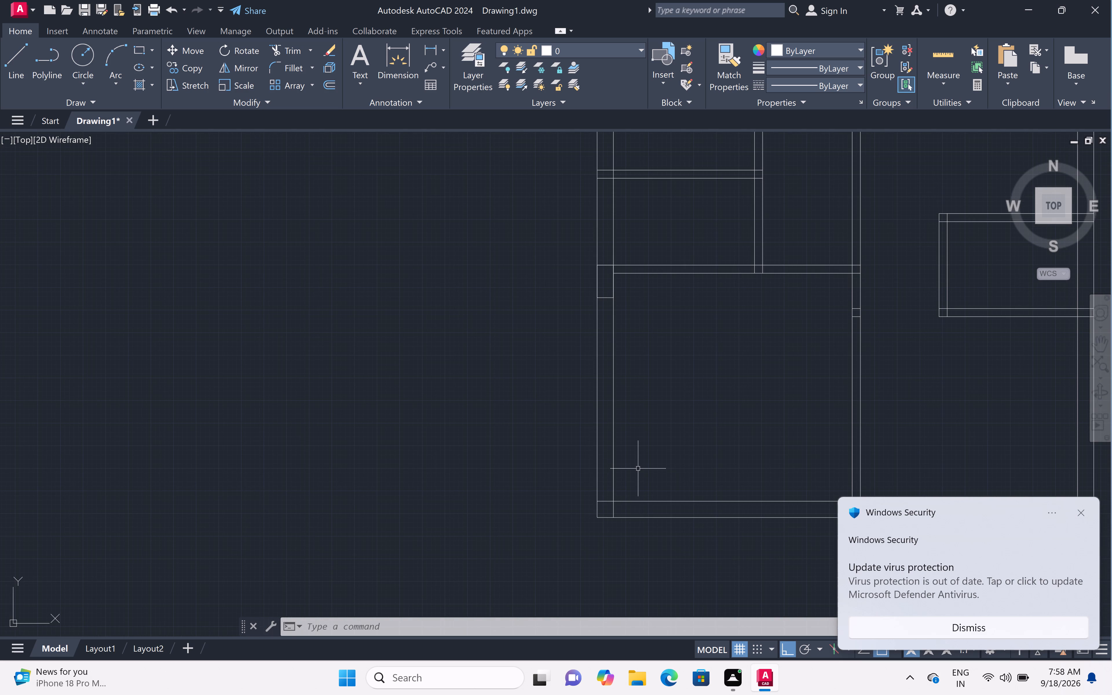
{"action": "type", "text": "l"}
{"action": "key", "text": "space"}
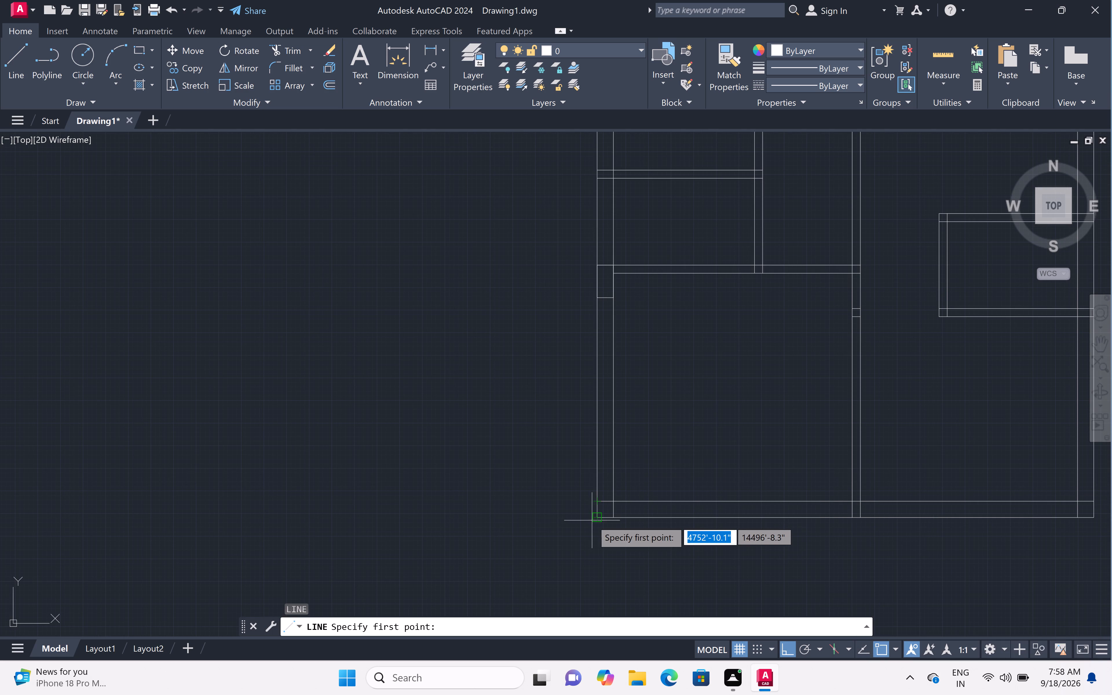
{"action": "left_click", "coordinate": [596, 519]}
{"action": "type", "text": "1'6\""}
{"action": "key", "text": "space"}
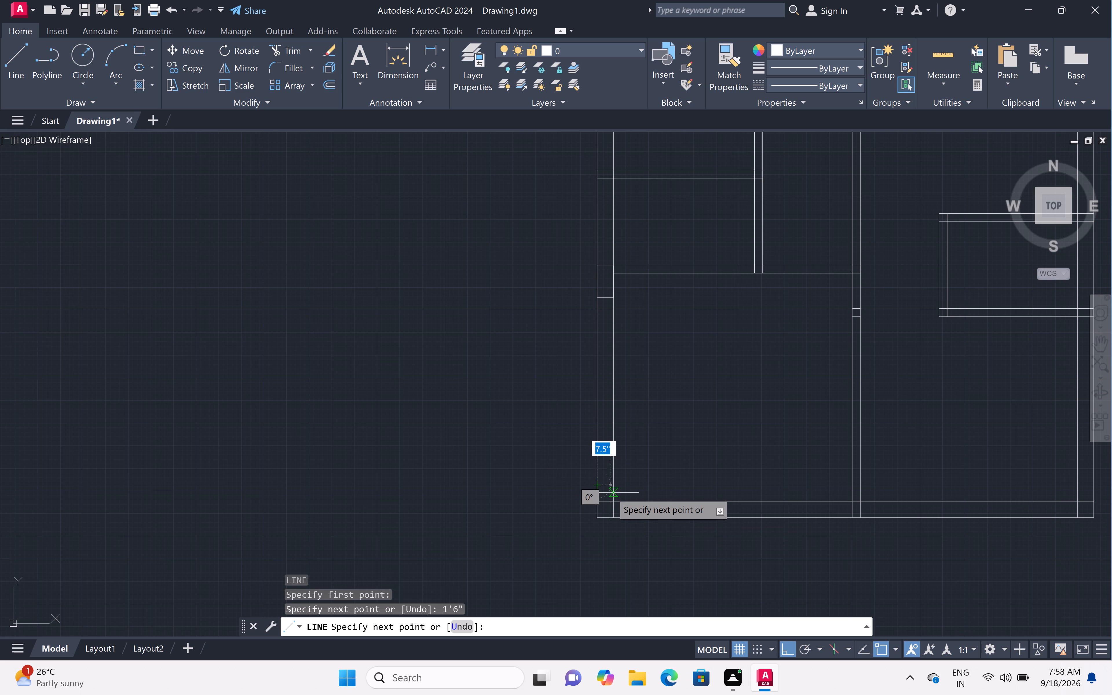
{"action": "left_click", "coordinate": [615, 485]}
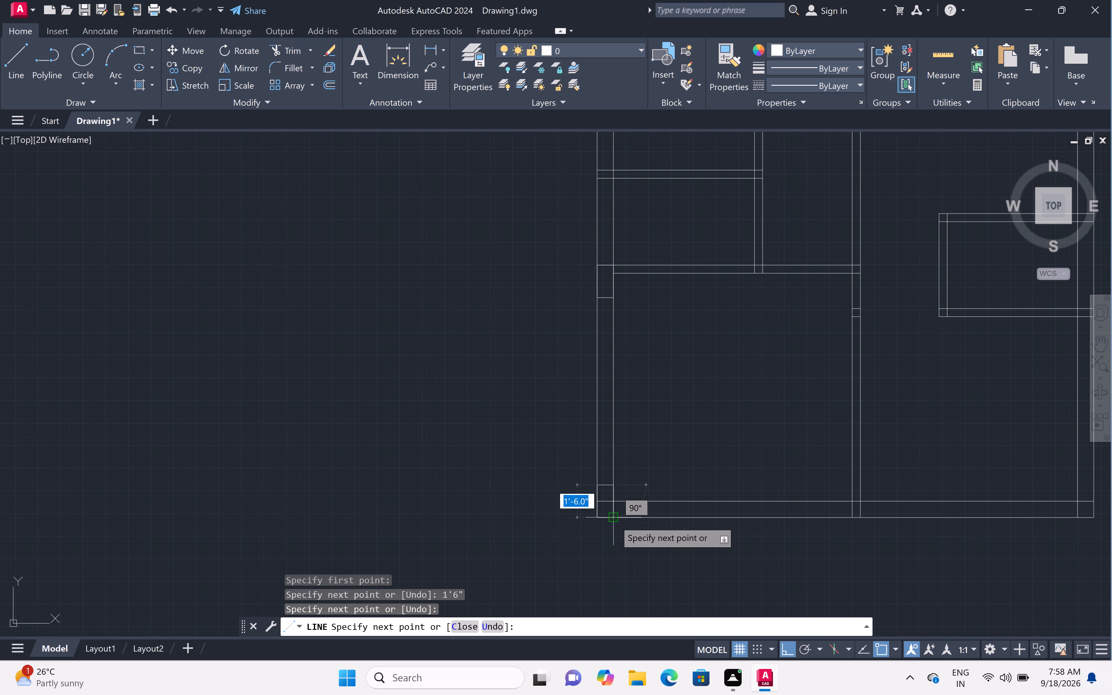
{"action": "left_click", "coordinate": [615, 520]}
{"action": "key", "text": "Escape"}
Trim the bottom wall's inner line where it crosses the new block at the bottom-left corner.
{"action": "scroll", "coordinate": [598, 505], "scroll_direction": "up", "scroll_amount": 3}
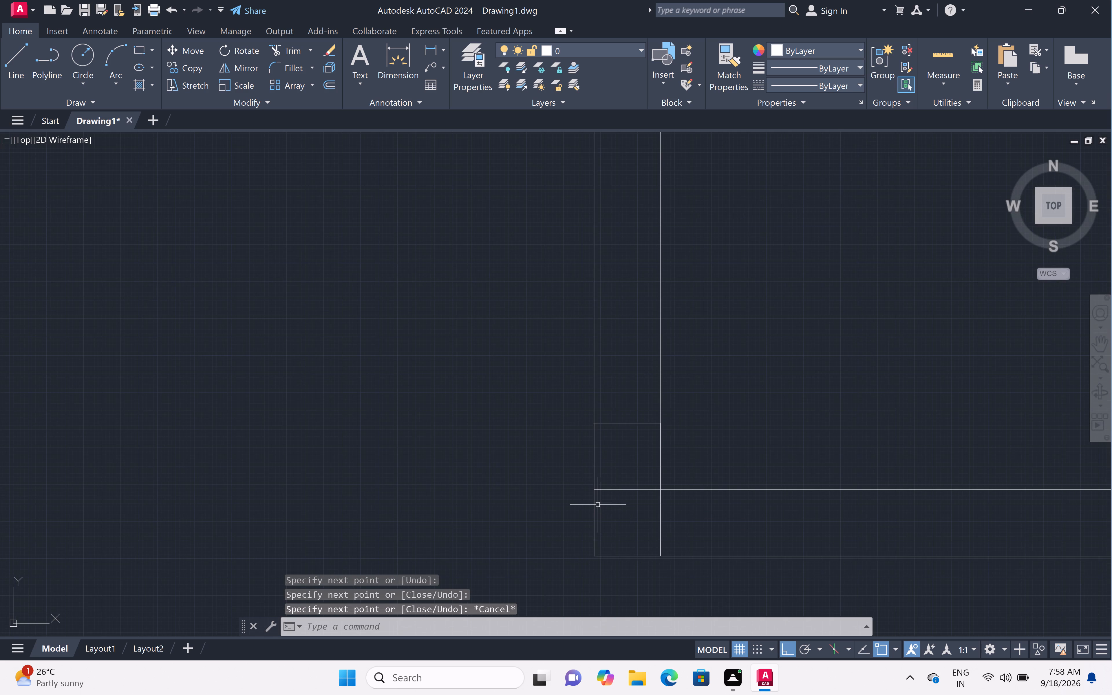
{"action": "key", "text": "t"}
{"action": "type", "text": "r"}
{"action": "key", "text": "space"}
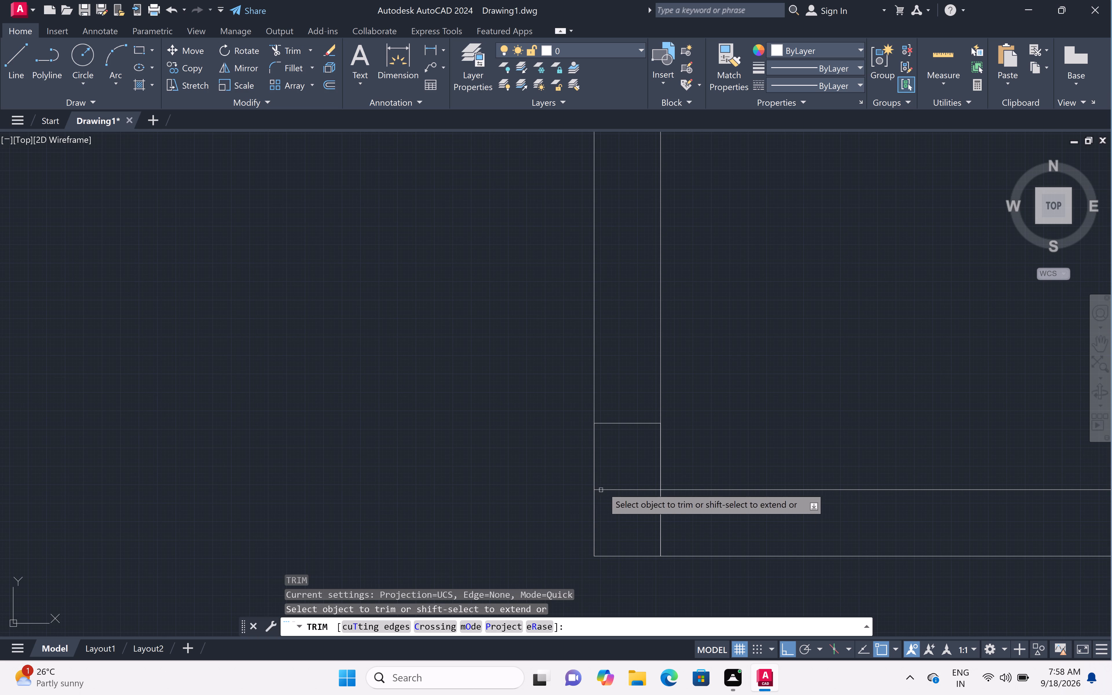
{"action": "left_click", "coordinate": [615, 489]}
{"action": "scroll", "coordinate": [619, 487], "scroll_direction": "down", "scroll_amount": 5}
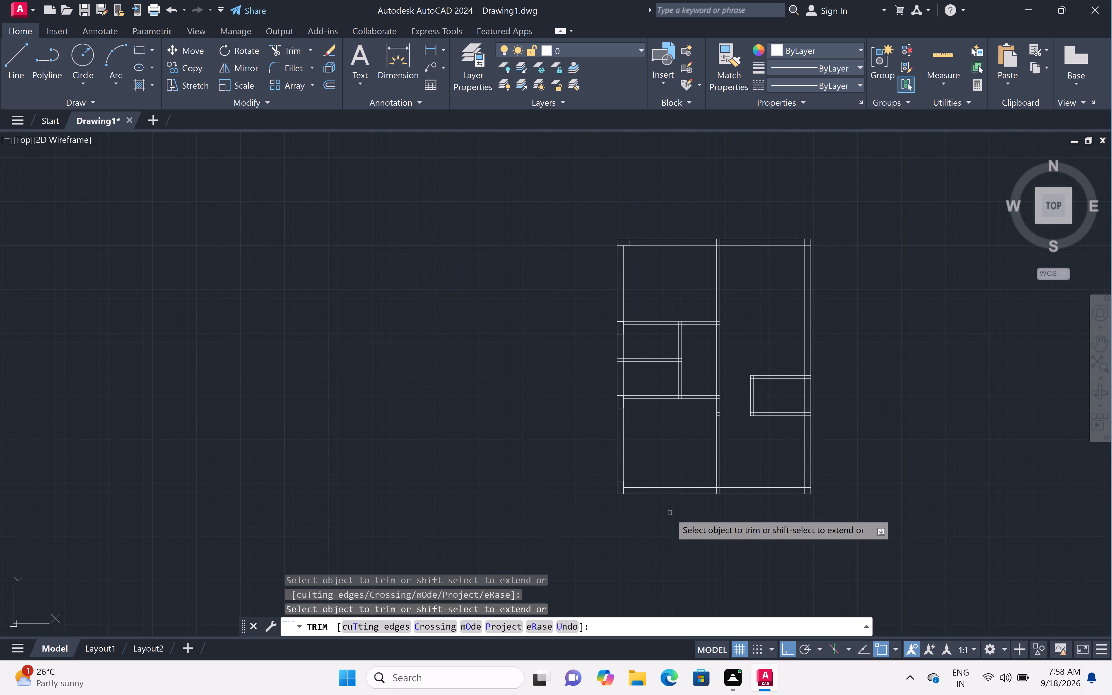
{"action": "scroll", "coordinate": [725, 501], "scroll_direction": "up", "scroll_amount": 2}
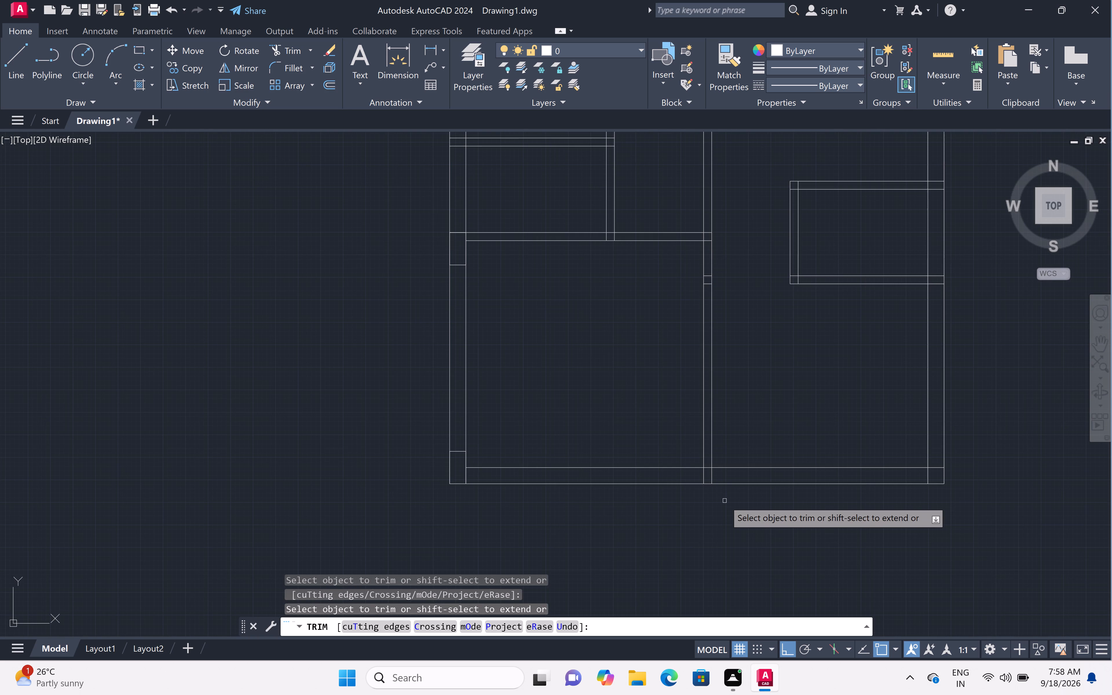
{"action": "key", "text": "Escape"}
Outline a 1'6" by 9" block within the bottom wall, extending left from the right face of the central vertical partition.
{"action": "key", "text": "l"}
{"action": "key", "text": "space"}
{"action": "scroll", "coordinate": [709, 478], "scroll_direction": "up", "scroll_amount": 2}
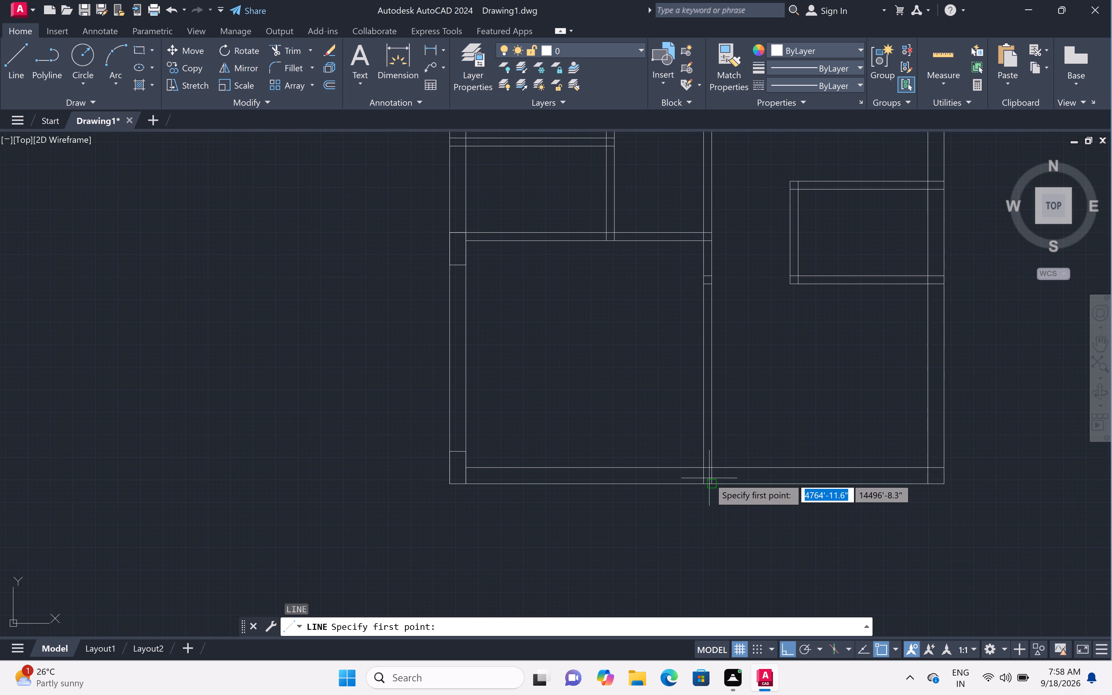
{"action": "scroll", "coordinate": [709, 478], "scroll_direction": "up", "scroll_amount": 2}
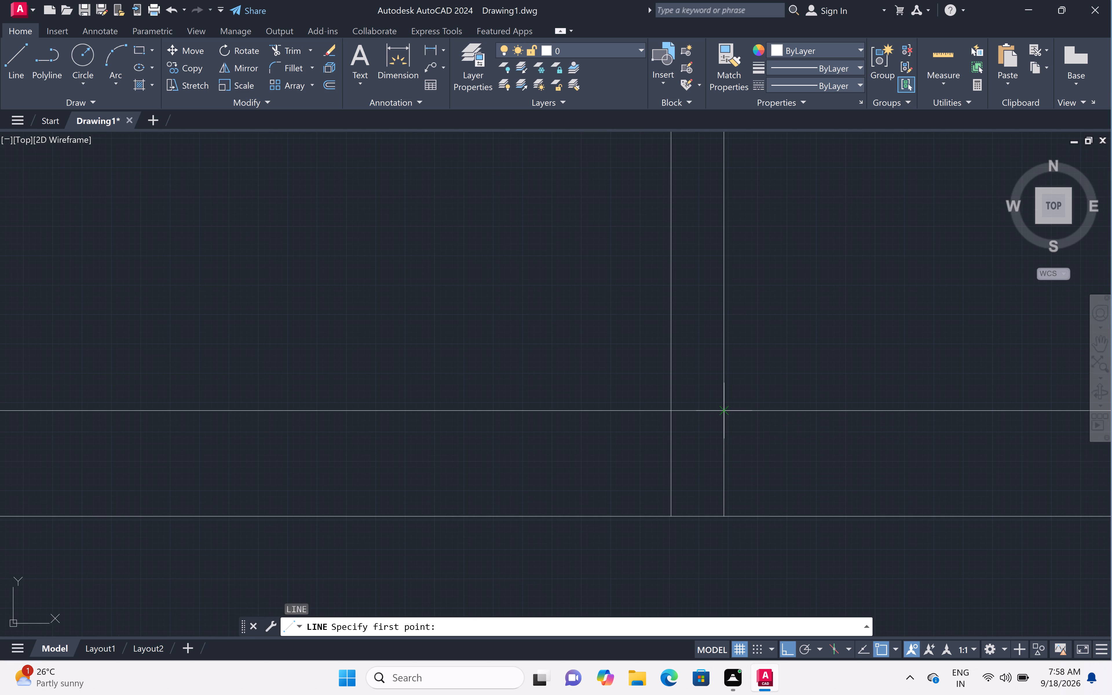
{"action": "left_click", "coordinate": [723, 409]}
{"action": "type", "text": "1'6\""}
{"action": "key", "text": "space"}
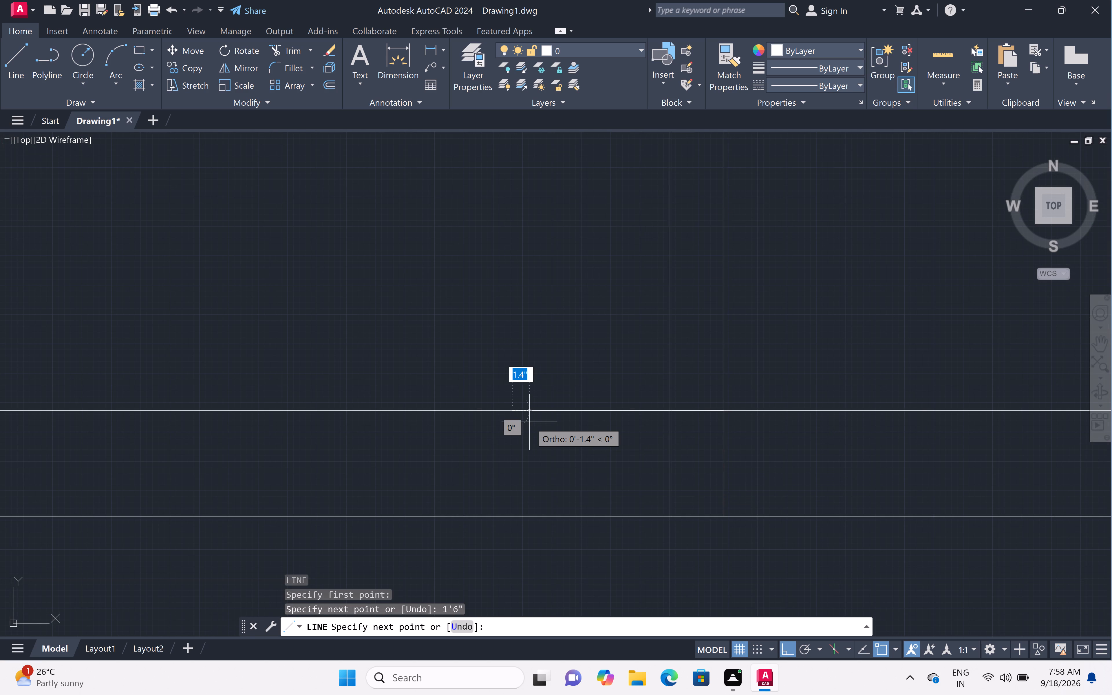
{"action": "left_click", "coordinate": [509, 515]}
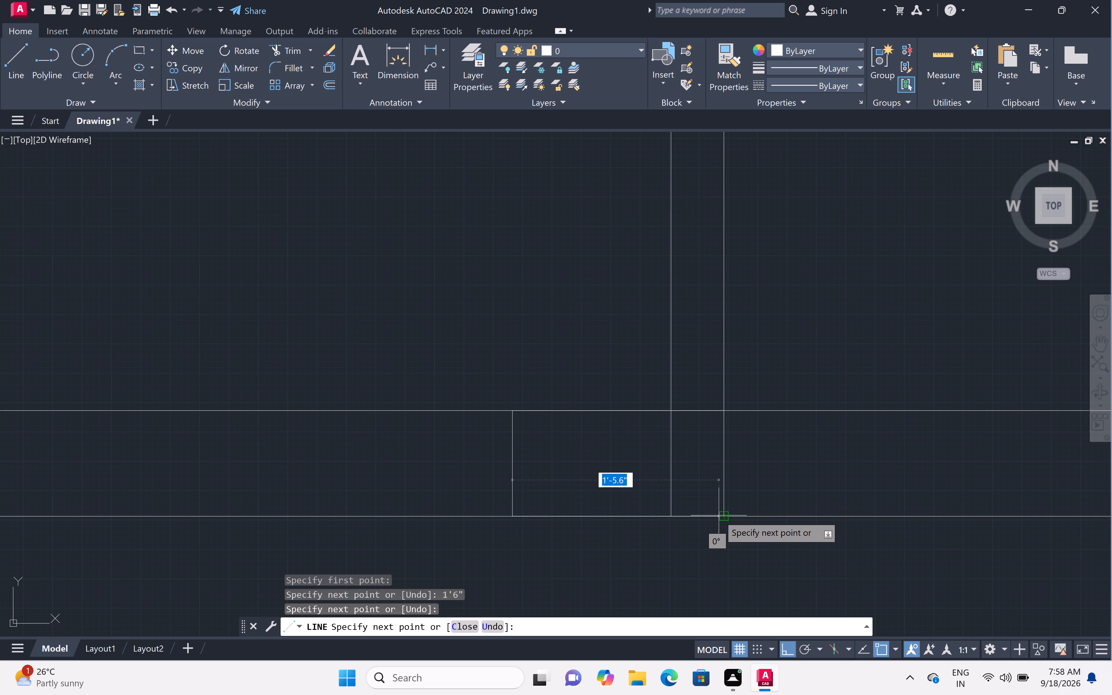
{"action": "left_click", "coordinate": [726, 517]}
{"action": "key", "text": "Escape"}
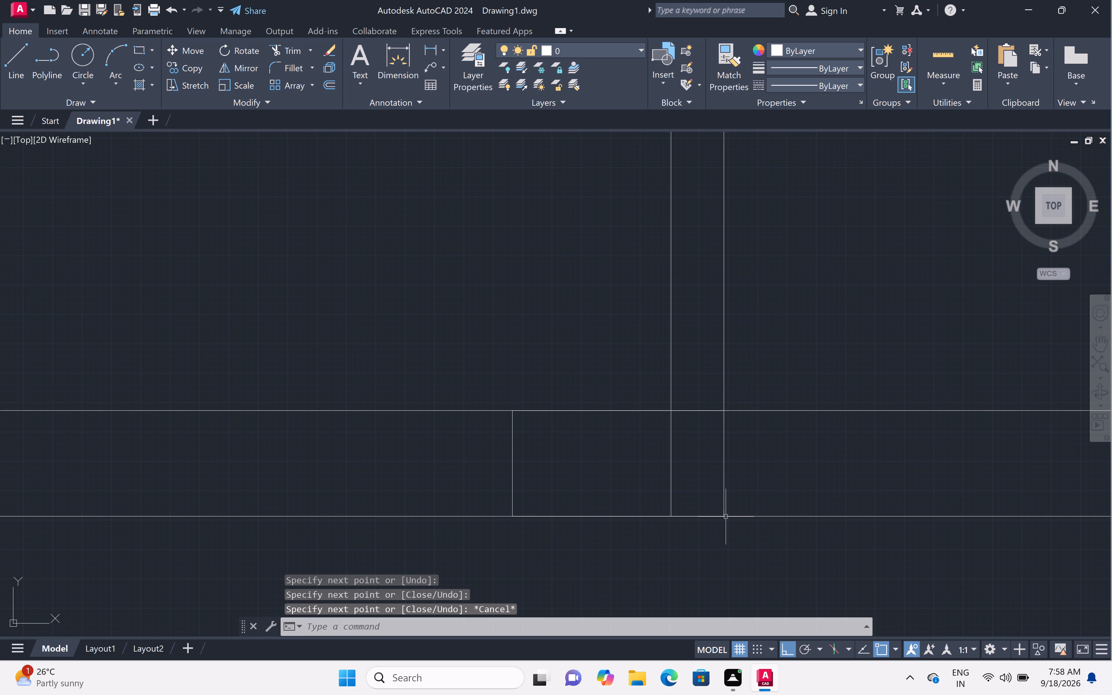
Trim the central vertical partition's left line where it crosses the new block in the bottom wall.
{"action": "type", "text": "tr"}
{"action": "key", "text": "space"}
{"action": "left_click", "coordinate": [669, 486]}
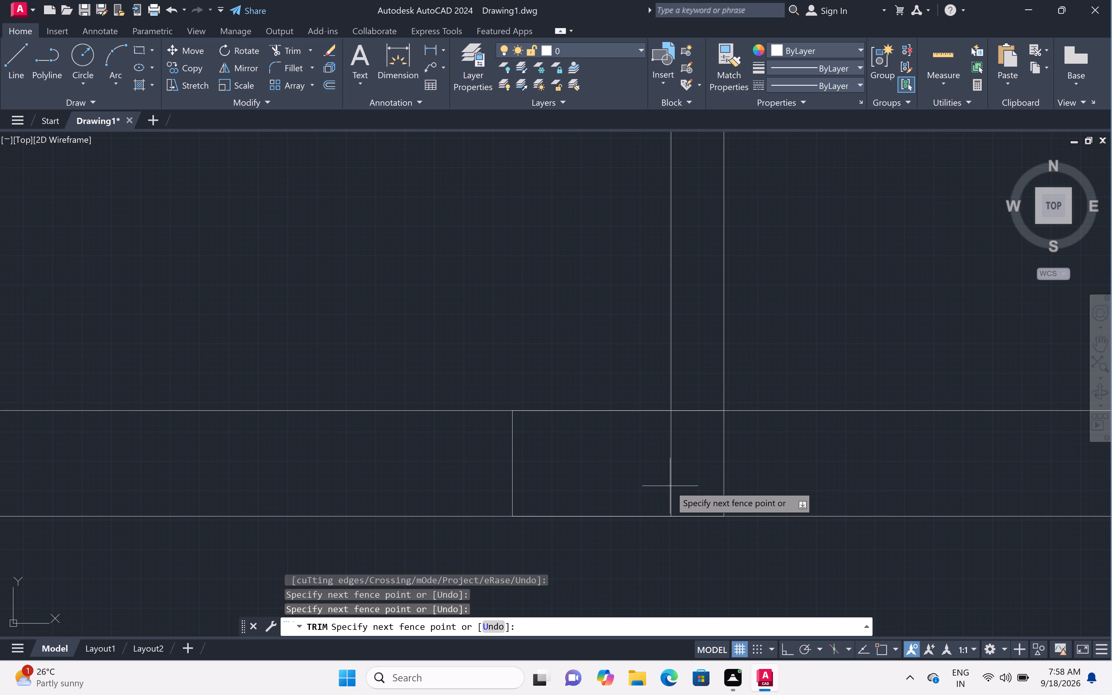
{"action": "left_click", "coordinate": [675, 484]}
{"action": "scroll", "coordinate": [676, 481], "scroll_direction": "down", "scroll_amount": 6}
{"action": "key", "text": "Escape"}
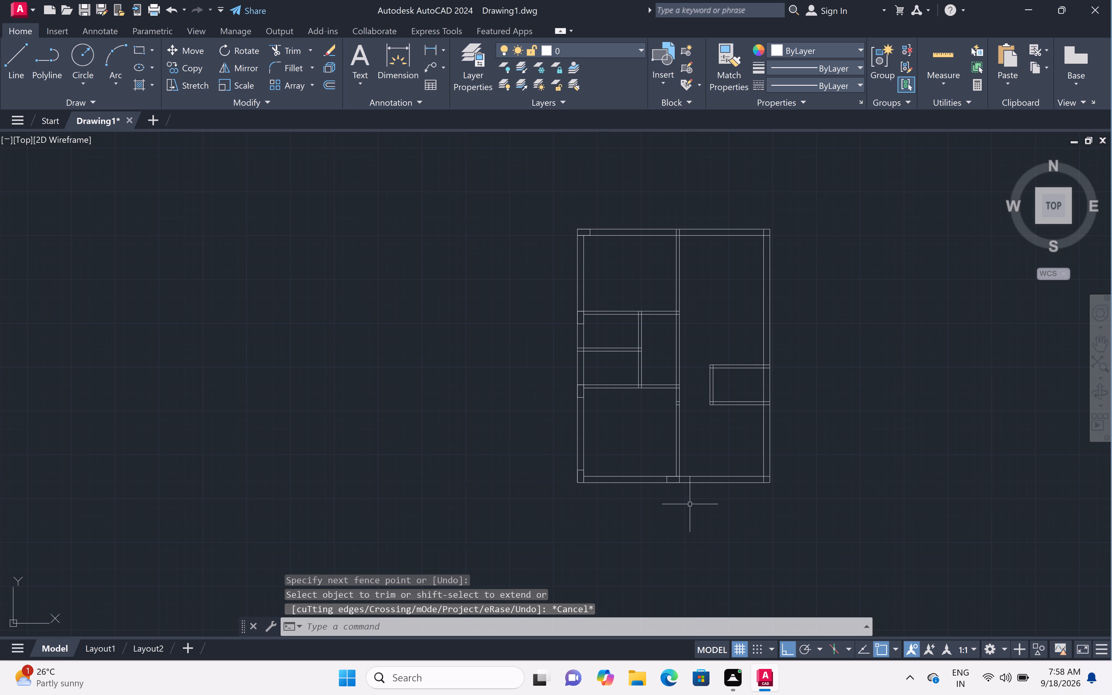
Trim away the two short lines crossing the central vertical partition just below the lowest horizontal partition.
{"action": "scroll", "coordinate": [680, 386], "scroll_direction": "up", "scroll_amount": 4}
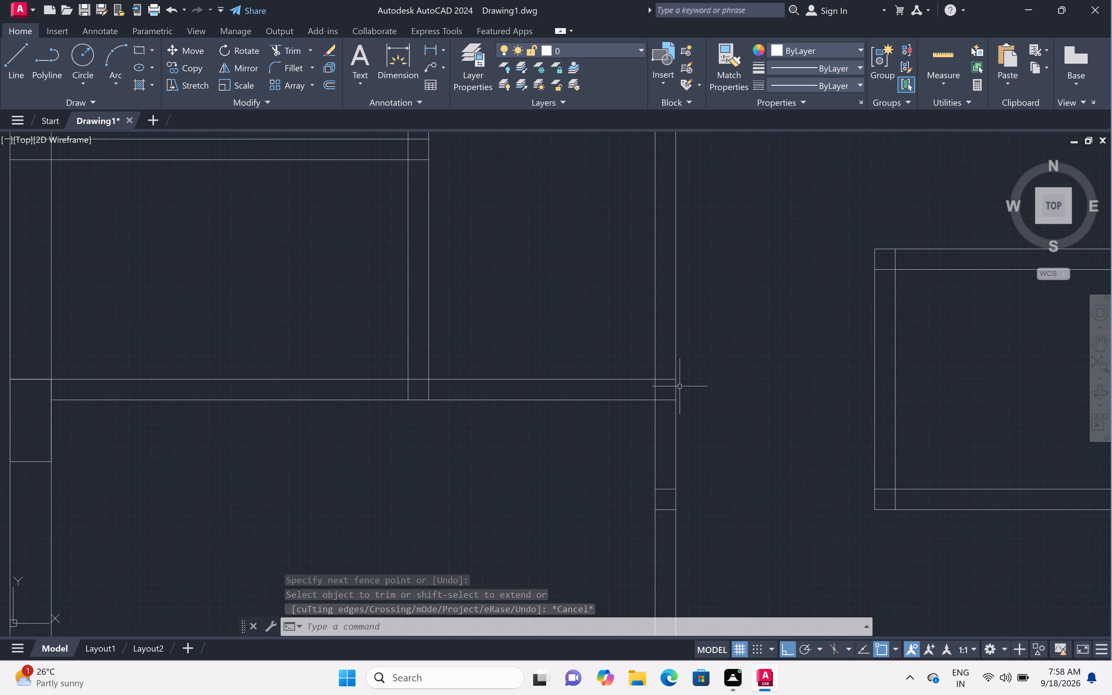
{"action": "type", "text": "tr"}
{"action": "key", "text": "space"}
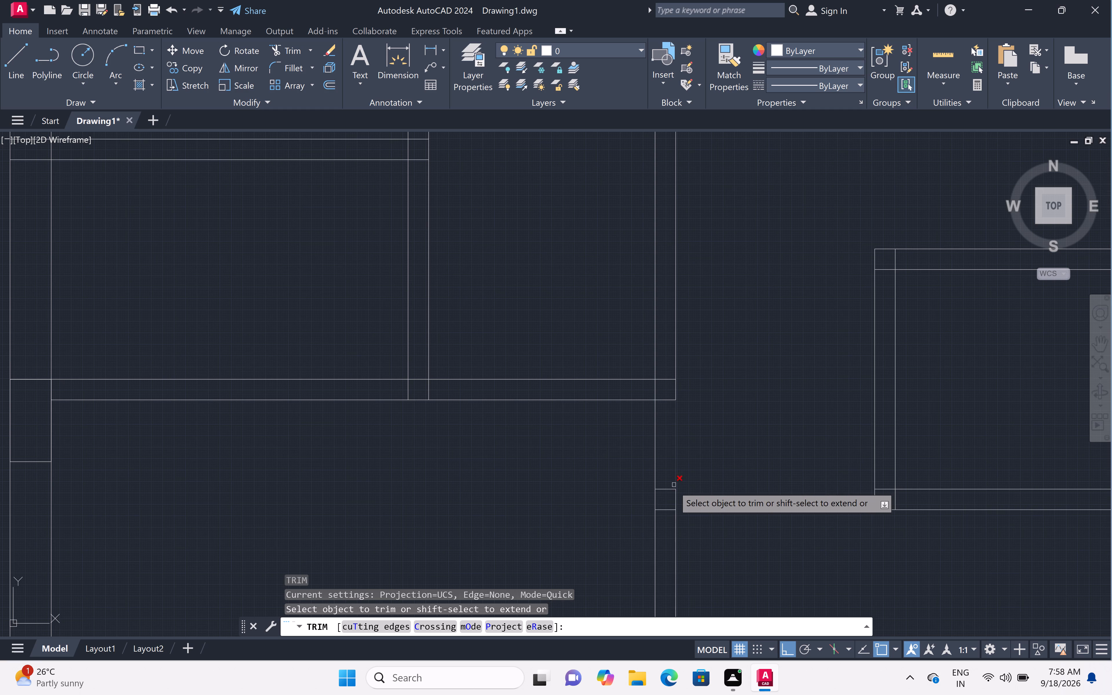
{"action": "left_click", "coordinate": [664, 482]}
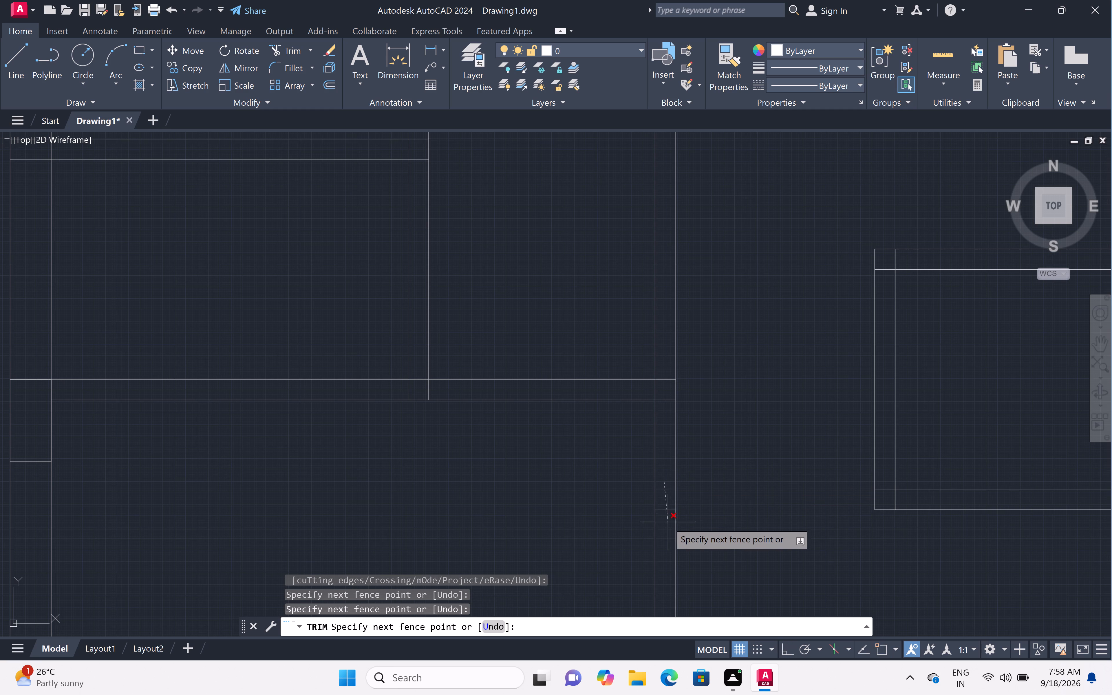
{"action": "left_click", "coordinate": [668, 522]}
{"action": "key", "text": "Escape"}
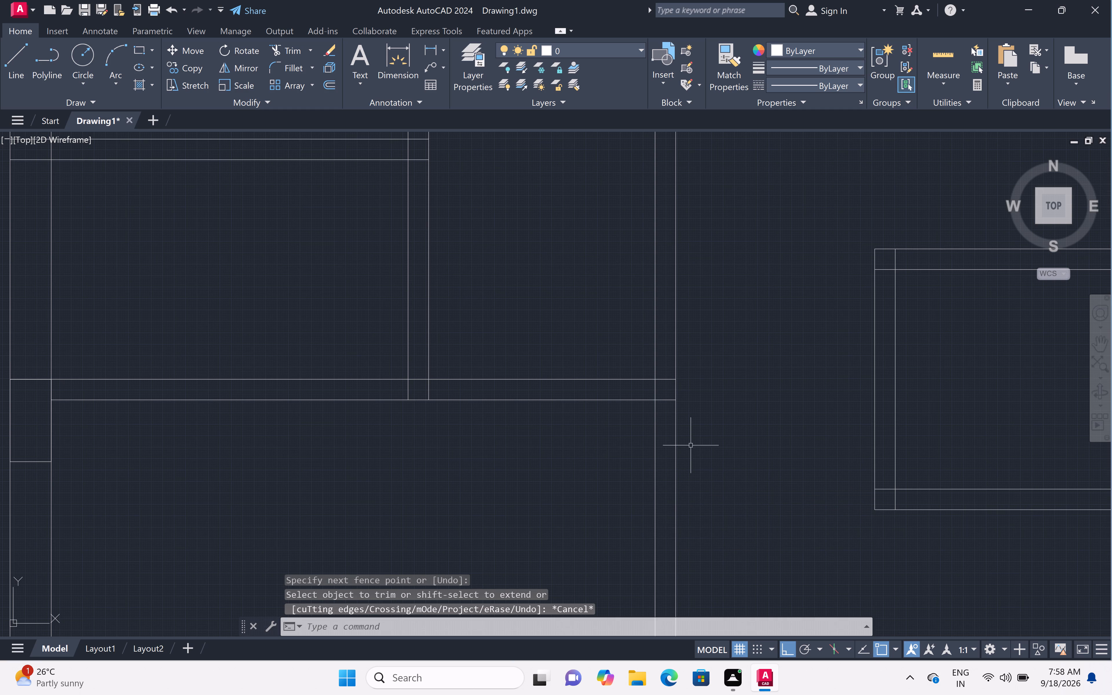
Outline a 9" wide by 1'6" tall block where the lowest horizontal partition meets the central vertical partition, downward from their upper outer intersection.
{"action": "key", "text": "l"}
{"action": "key", "text": "space"}
{"action": "left_click", "coordinate": [672, 379]}
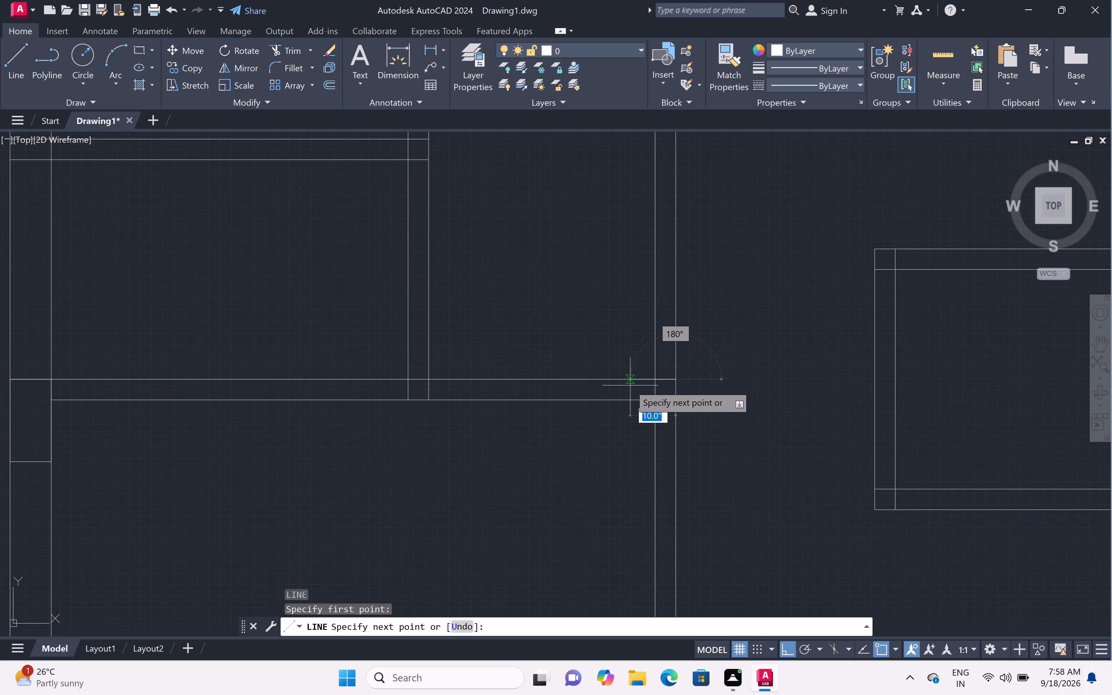
{"action": "type", "text": "1'"}
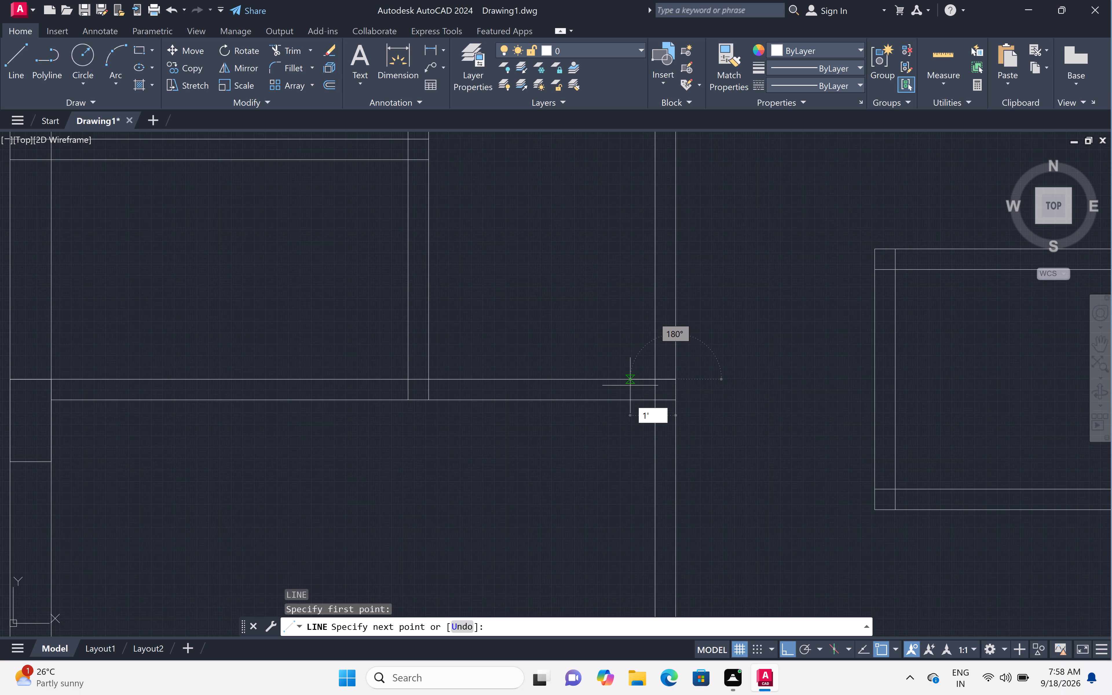
{"action": "key", "text": "BackSpace"}
{"action": "key", "text": "BackSpace"}
{"action": "type", "text": "9\""}
{"action": "key", "text": "space"}
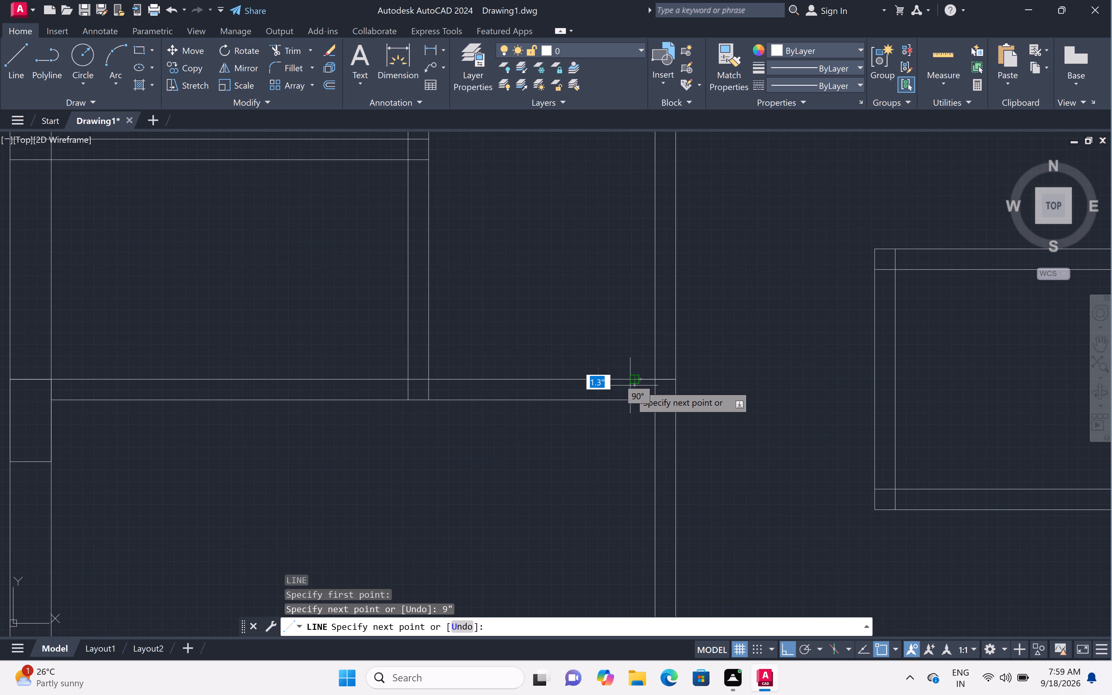
{"action": "type", "text": "1'6\""}
{"action": "key", "text": "space"}
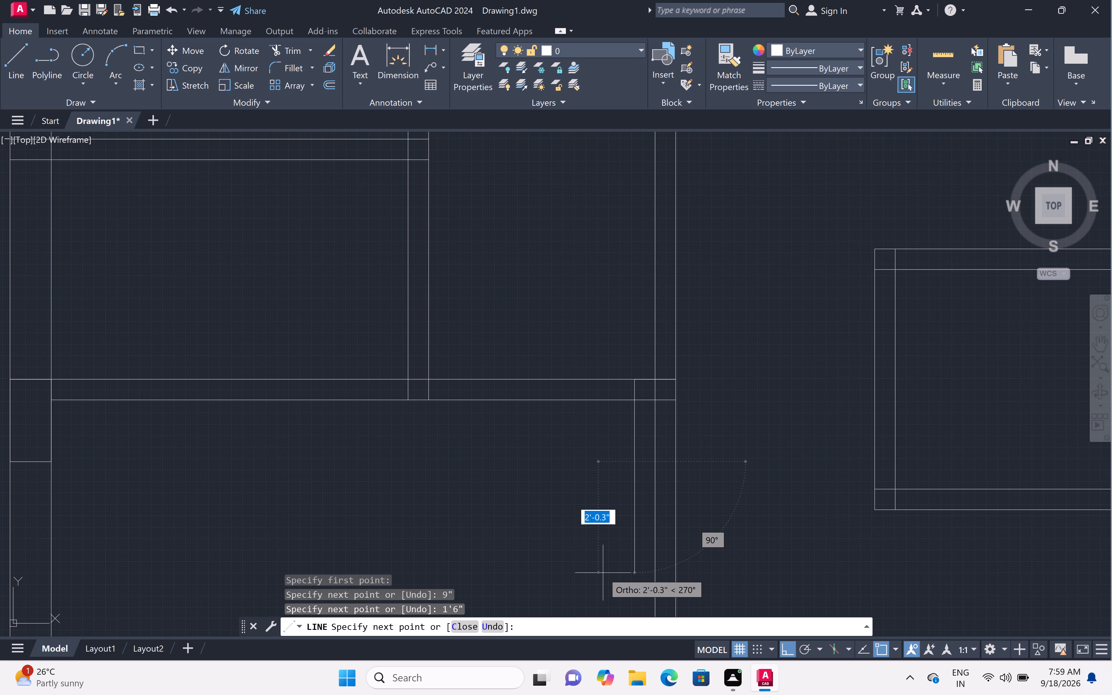
{"action": "left_click", "coordinate": [674, 465]}
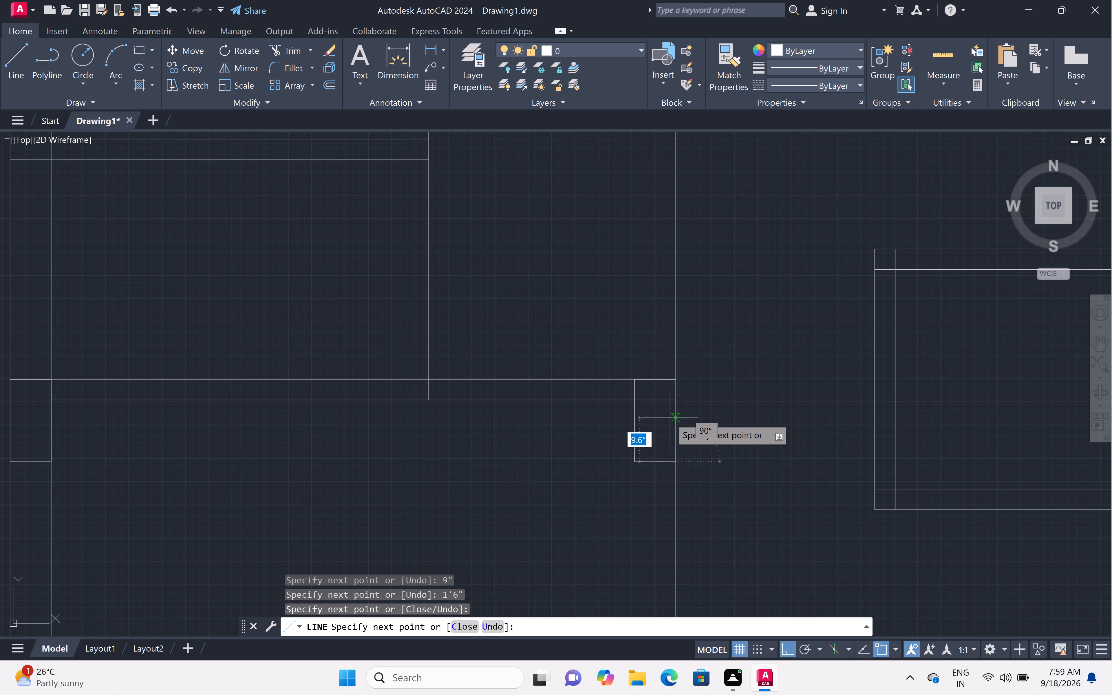
{"action": "key", "text": "Escape"}
Trim the partition lines crossing the inside of the new block at the lowest horizontal partition's right end.
{"action": "type", "text": "tr"}
{"action": "key", "text": "space"}
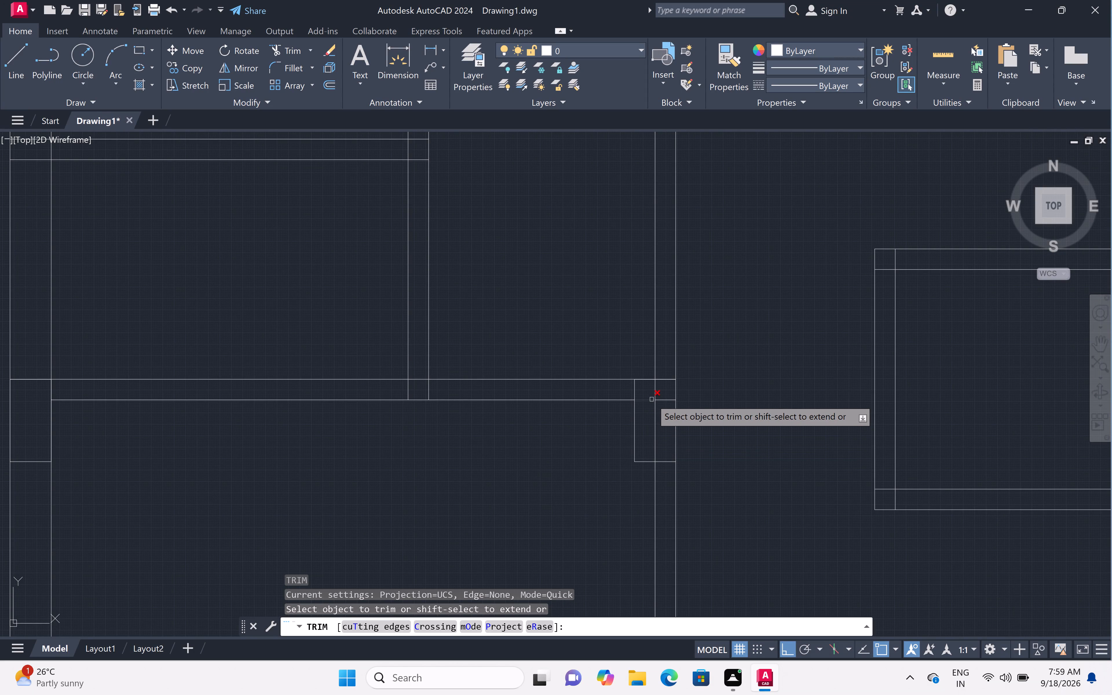
{"action": "left_click", "coordinate": [652, 399]}
{"action": "left_click", "coordinate": [654, 396]}
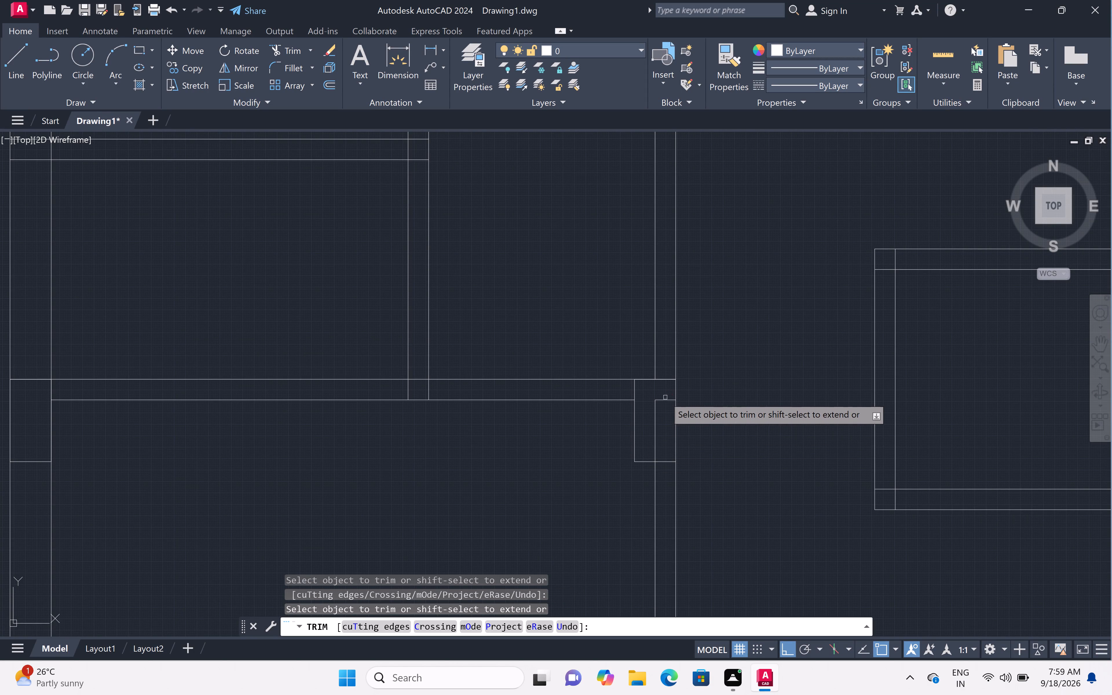
{"action": "left_click", "coordinate": [666, 401]}
{"action": "left_click", "coordinate": [654, 418]}
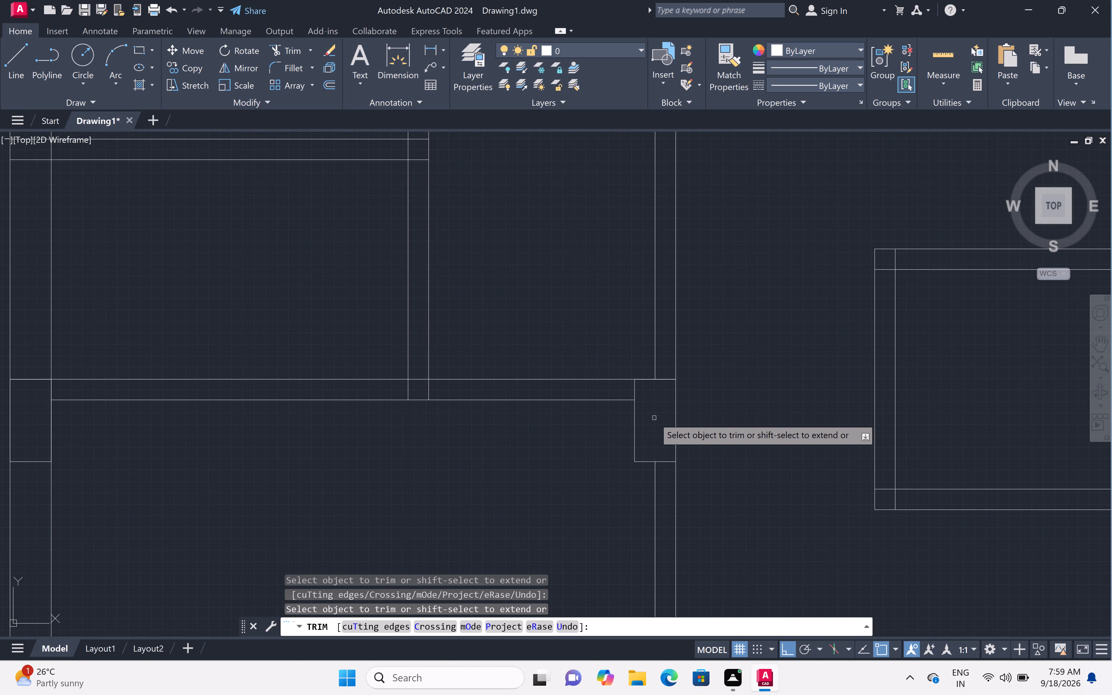
{"action": "scroll", "coordinate": [656, 413], "scroll_direction": "down", "scroll_amount": 4}
{"action": "key", "text": "Escape"}
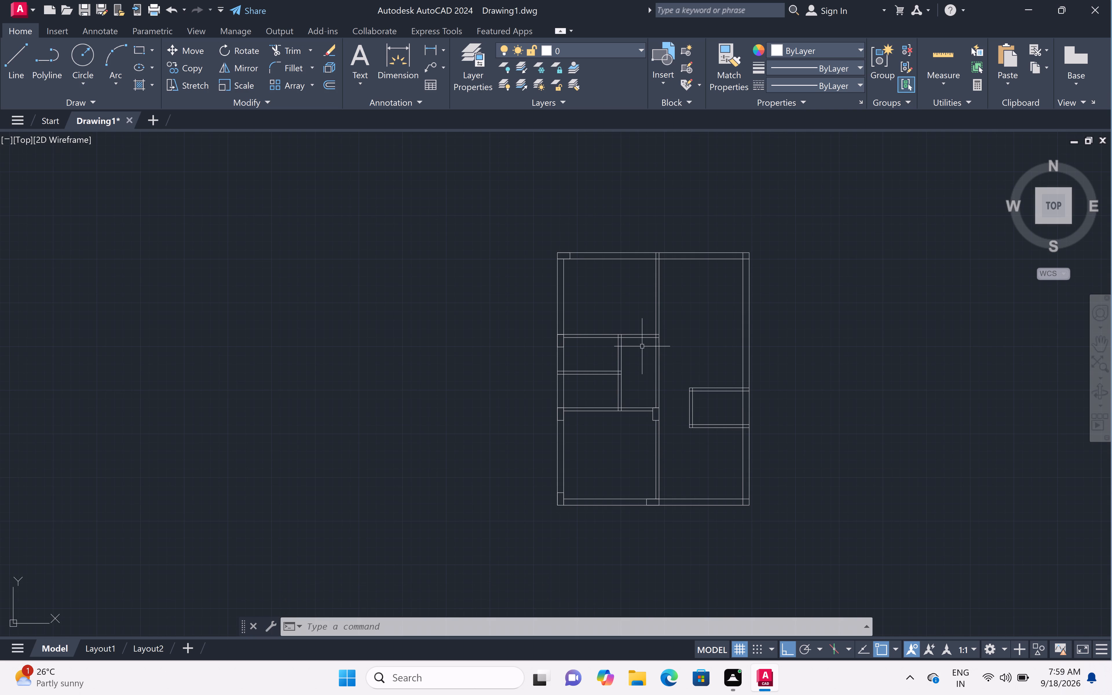
Outline a 9" wide by 1'6" tall block where the uppermost horizontal partition meets the central vertical partition, downward from their upper outer intersection.
{"action": "scroll", "coordinate": [658, 340], "scroll_direction": "up", "scroll_amount": 4}
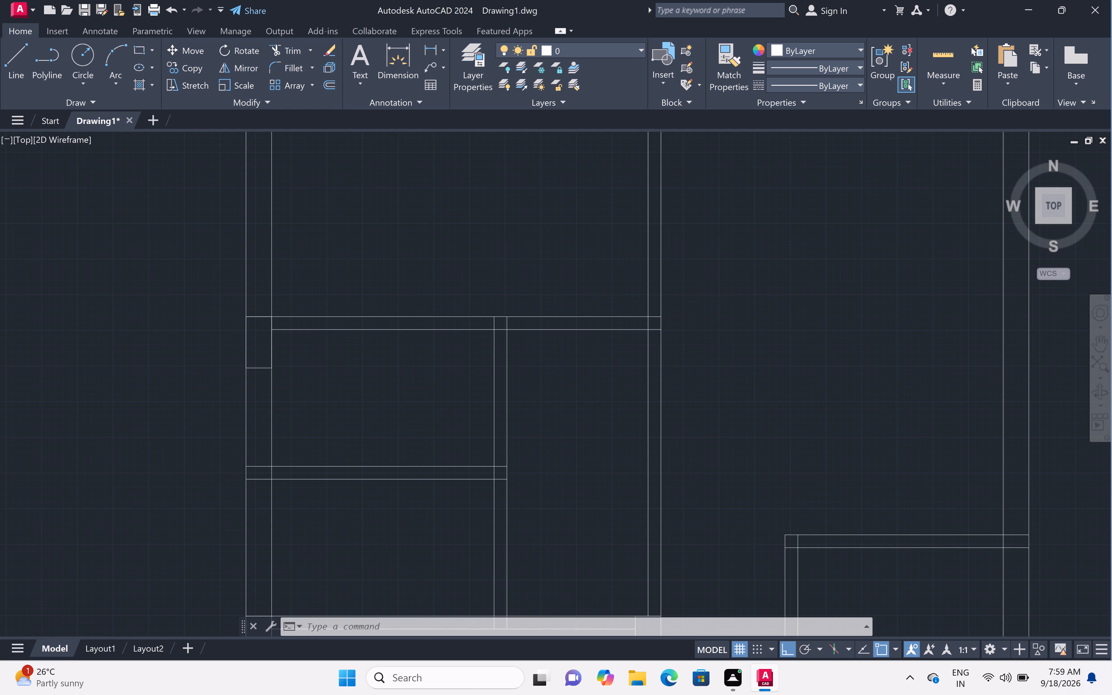
{"action": "type", "text": "l"}
{"action": "key", "text": "space"}
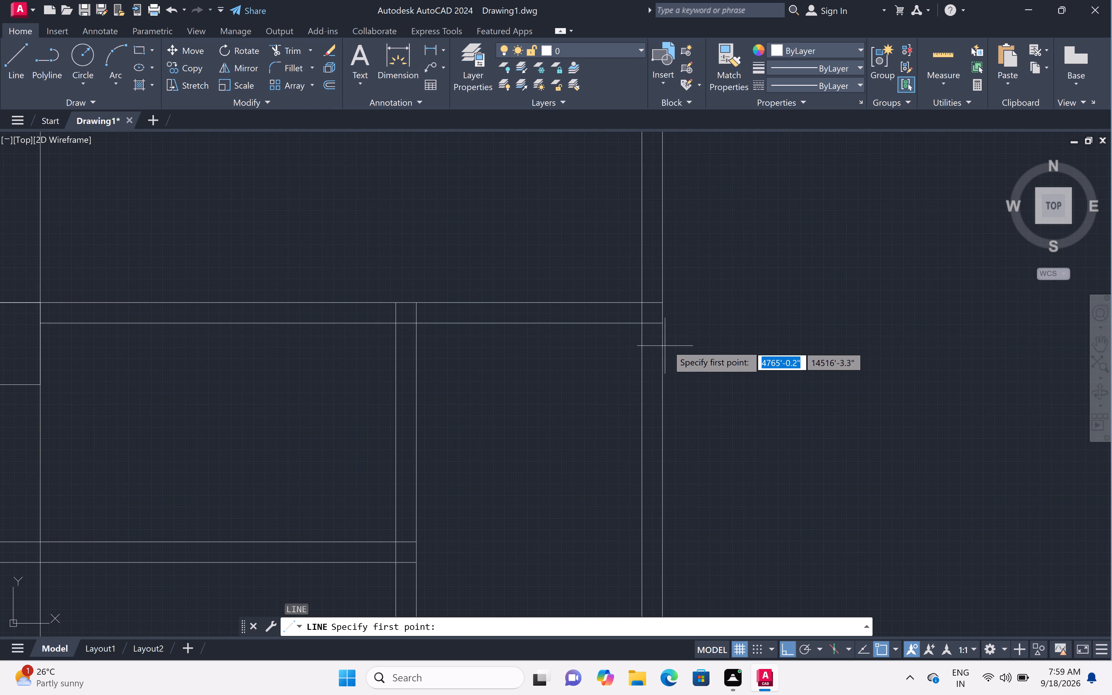
{"action": "left_click", "coordinate": [664, 306]}
{"action": "type", "text": "9\""}
{"action": "key", "text": "space"}
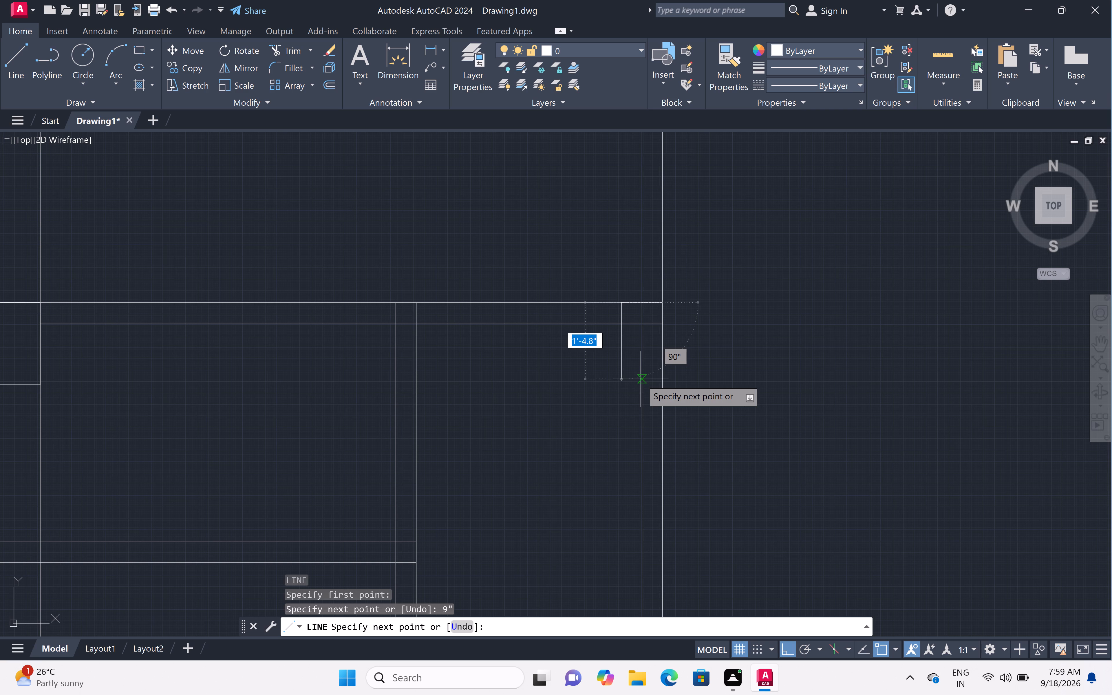
{"action": "type", "text": "1'"}
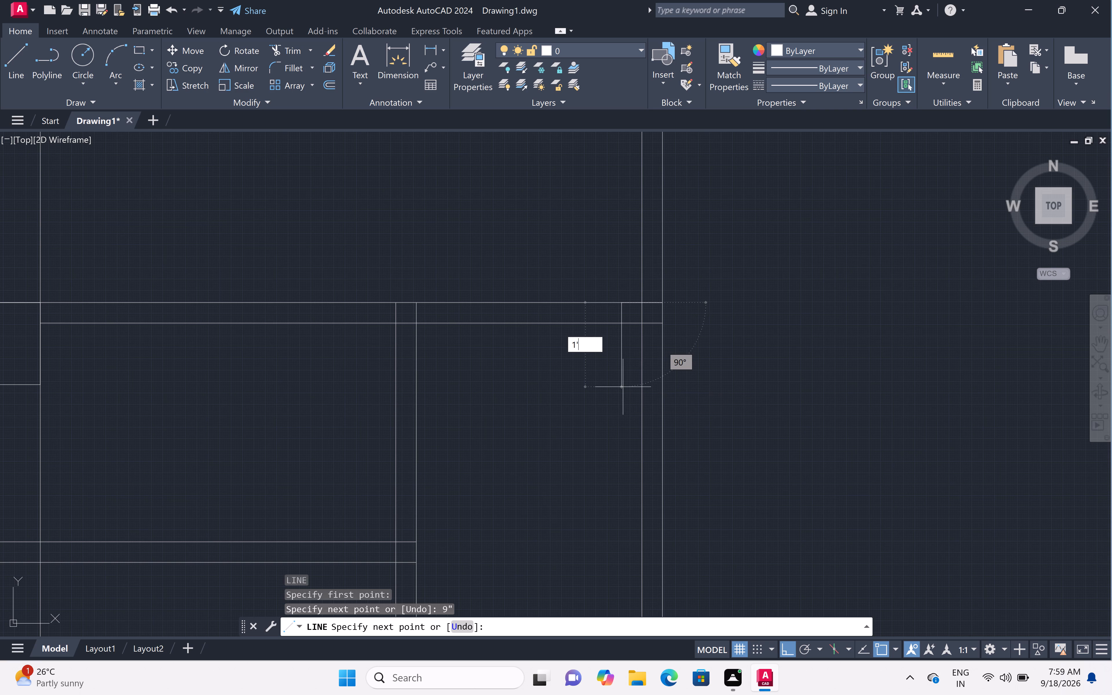
{"action": "type", "text": "6\""}
{"action": "key", "text": "space"}
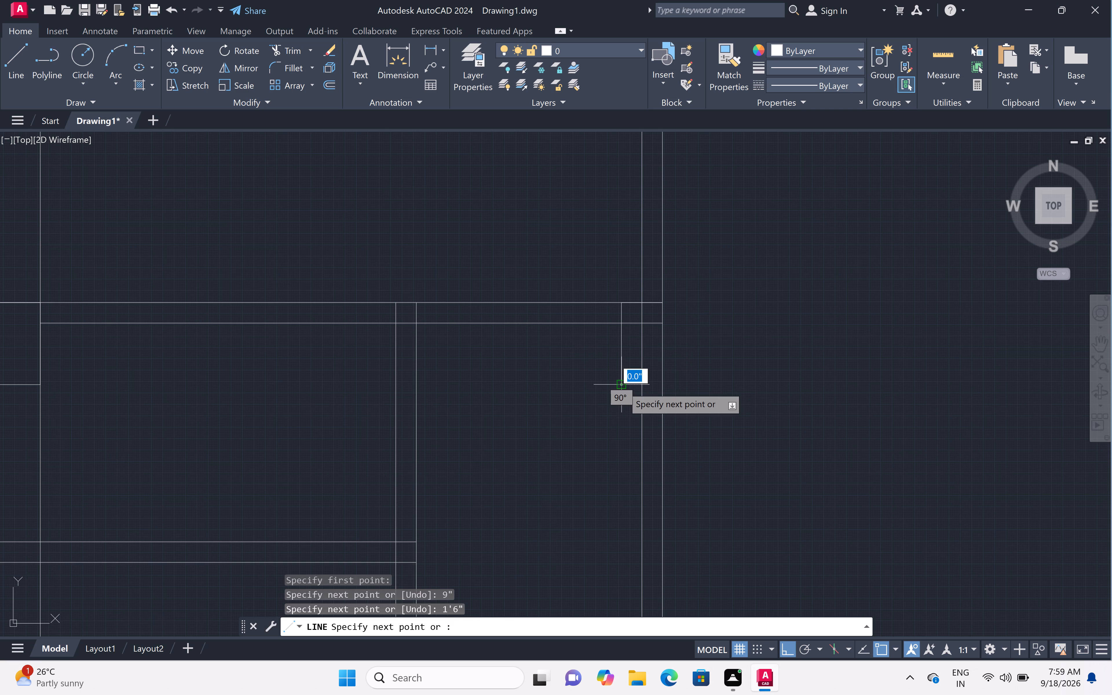
{"action": "left_click", "coordinate": [661, 383]}
{"action": "key", "text": "Escape"}
Trim the partition lines crossing the inside of the new block at the uppermost horizontal partition's right end.
{"action": "type", "text": "tr"}
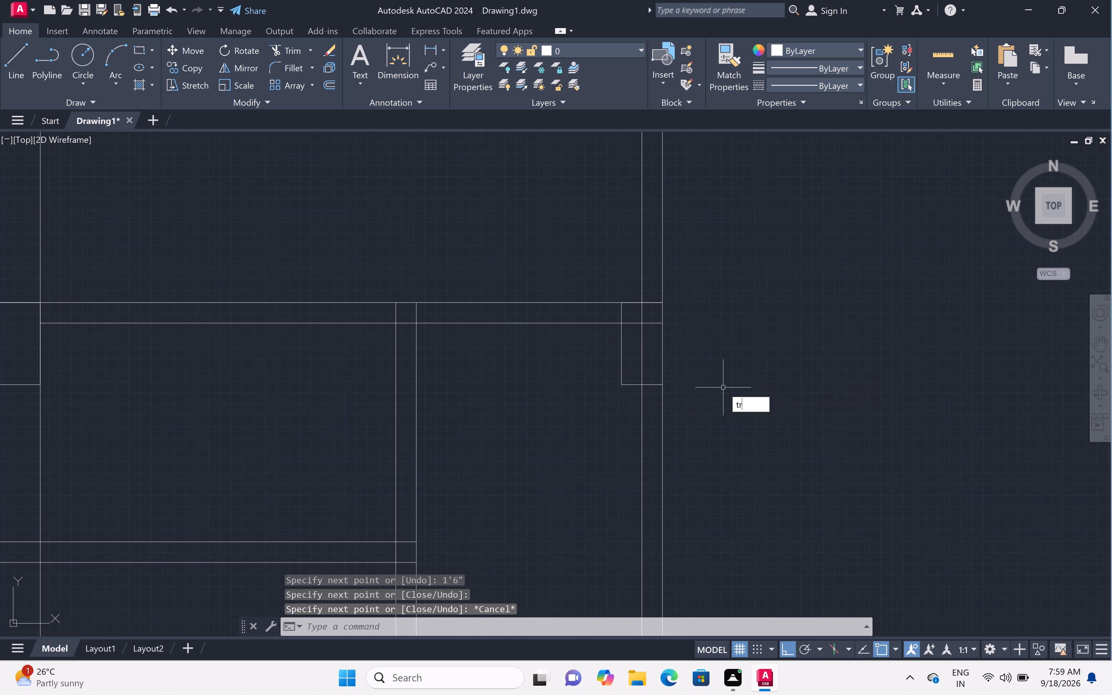
{"action": "key", "text": "space"}
{"action": "left_click", "coordinate": [640, 321]}
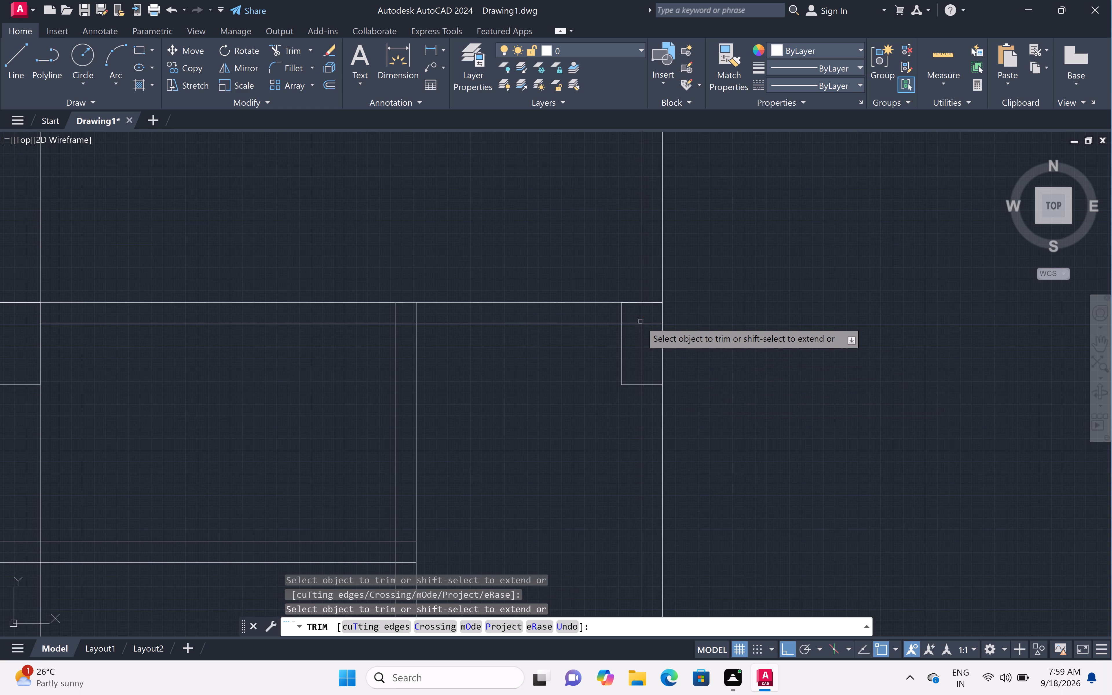
{"action": "left_click", "coordinate": [638, 322]}
{"action": "left_click", "coordinate": [645, 325]}
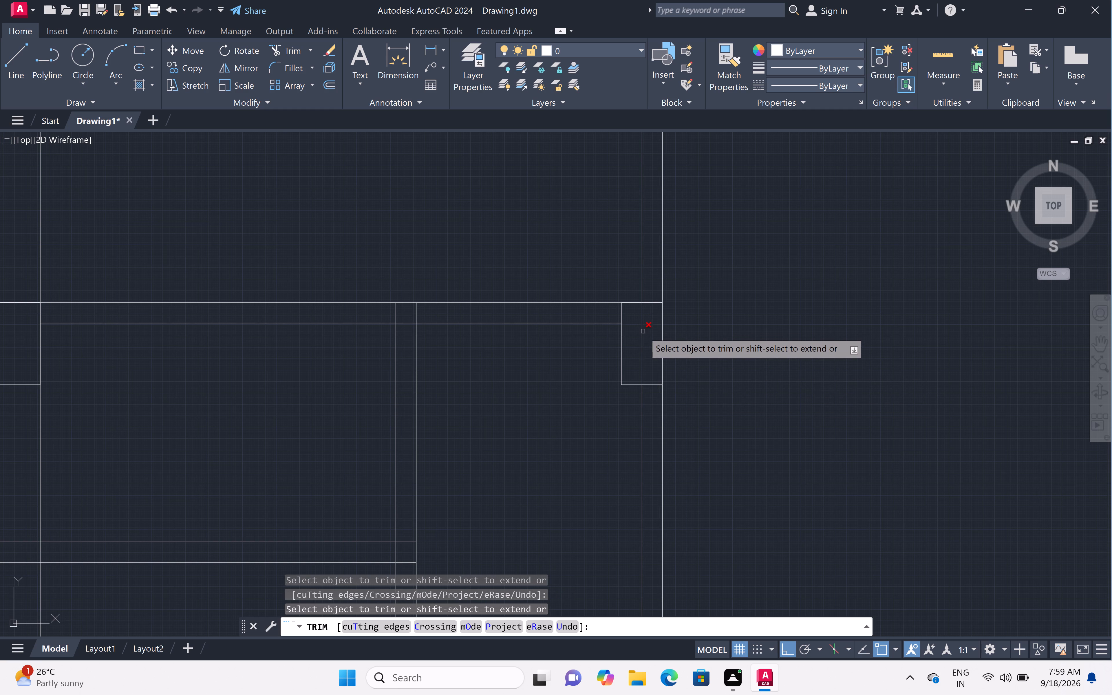
{"action": "double_click", "coordinate": [643, 331]}
{"action": "key", "text": "Escape"}
Draw a short line across the central vertical partition along the top wall's inner face.
{"action": "scroll", "coordinate": [706, 340], "scroll_direction": "down", "scroll_amount": 6}
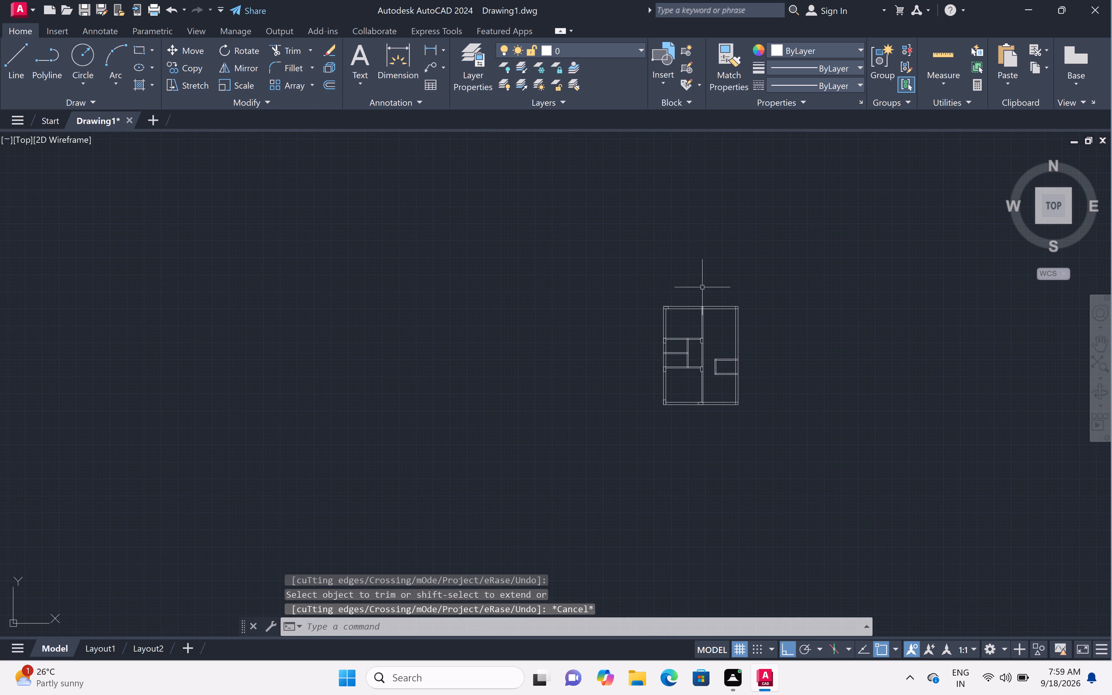
{"action": "scroll", "coordinate": [702, 306], "scroll_direction": "up", "scroll_amount": 6}
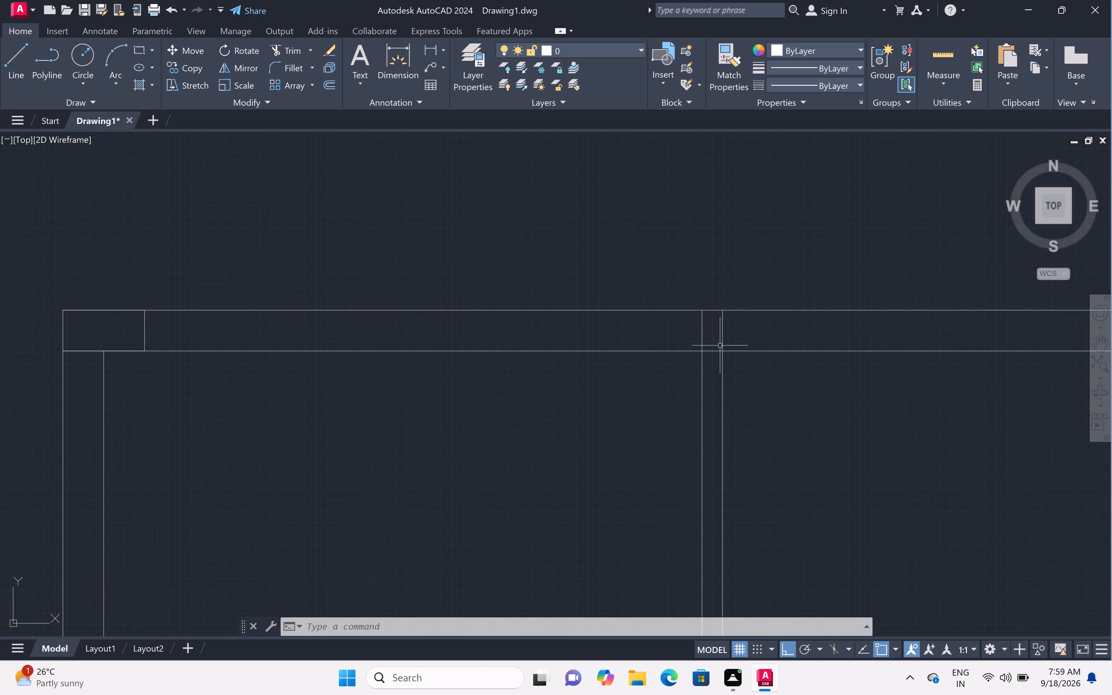
{"action": "type", "text": "l"}
{"action": "key", "text": "space"}
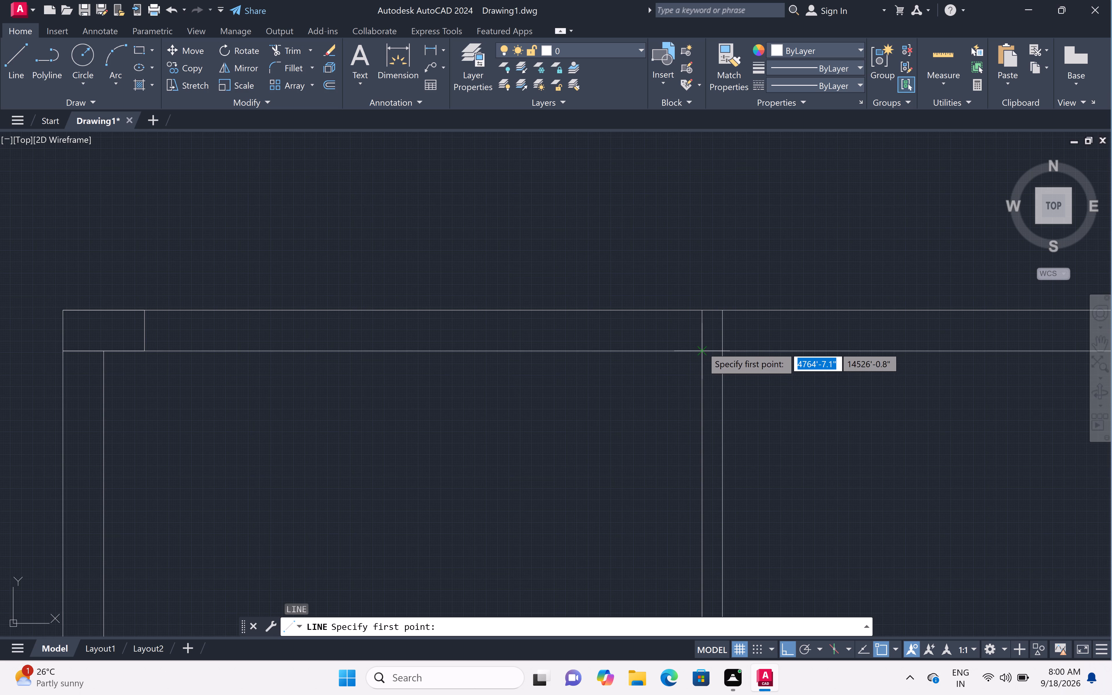
{"action": "left_click", "coordinate": [702, 347]}
{"action": "left_click", "coordinate": [722, 349]}
{"action": "key", "text": "space"}
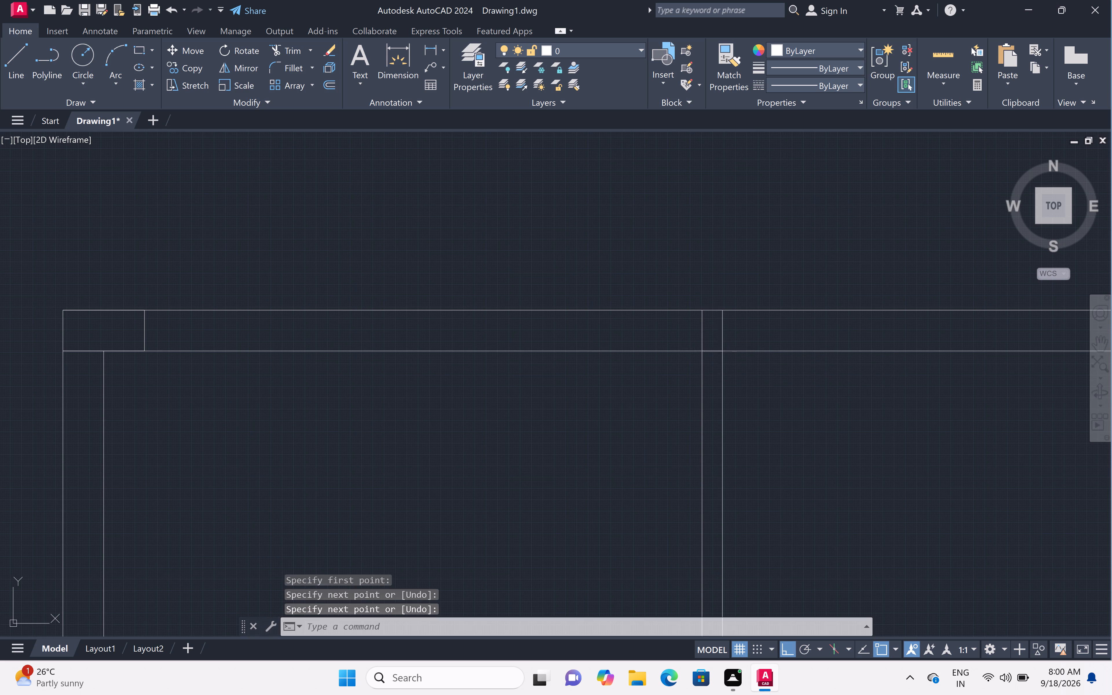
Outline a 1'6" by 9" block within the top wall, centred on the central vertical partition using the short line's midpoint.
{"action": "key", "text": "space"}
{"action": "left_click_drag", "start_coordinate": [715, 354], "coordinate": [726, 354]}
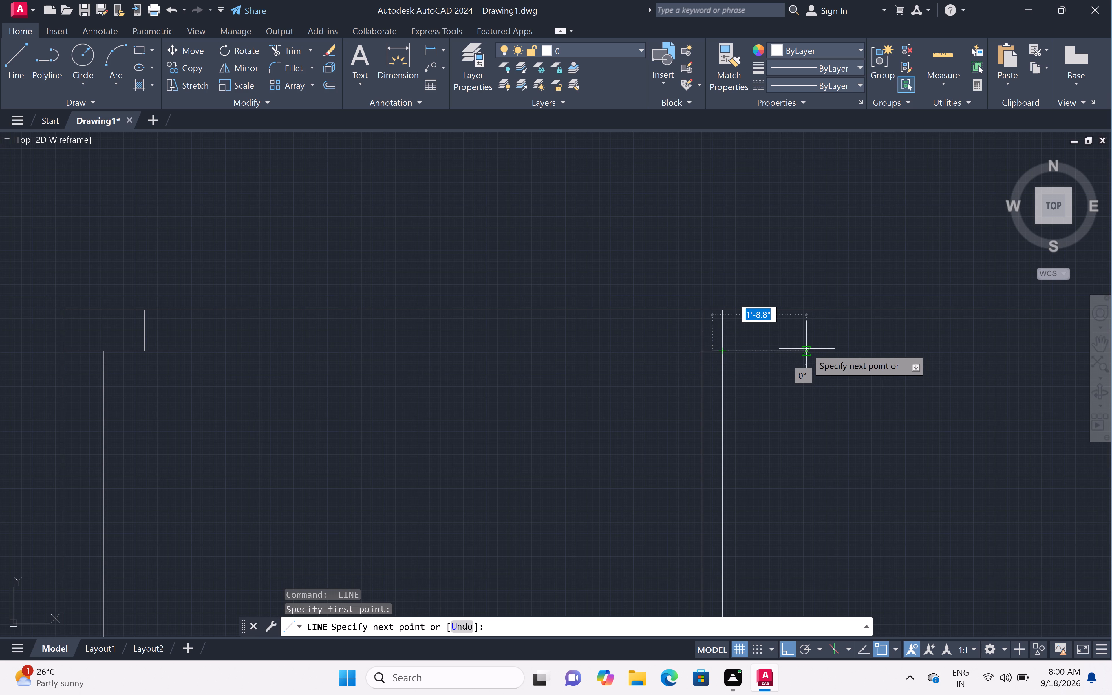
{"action": "type", "text": "9\""}
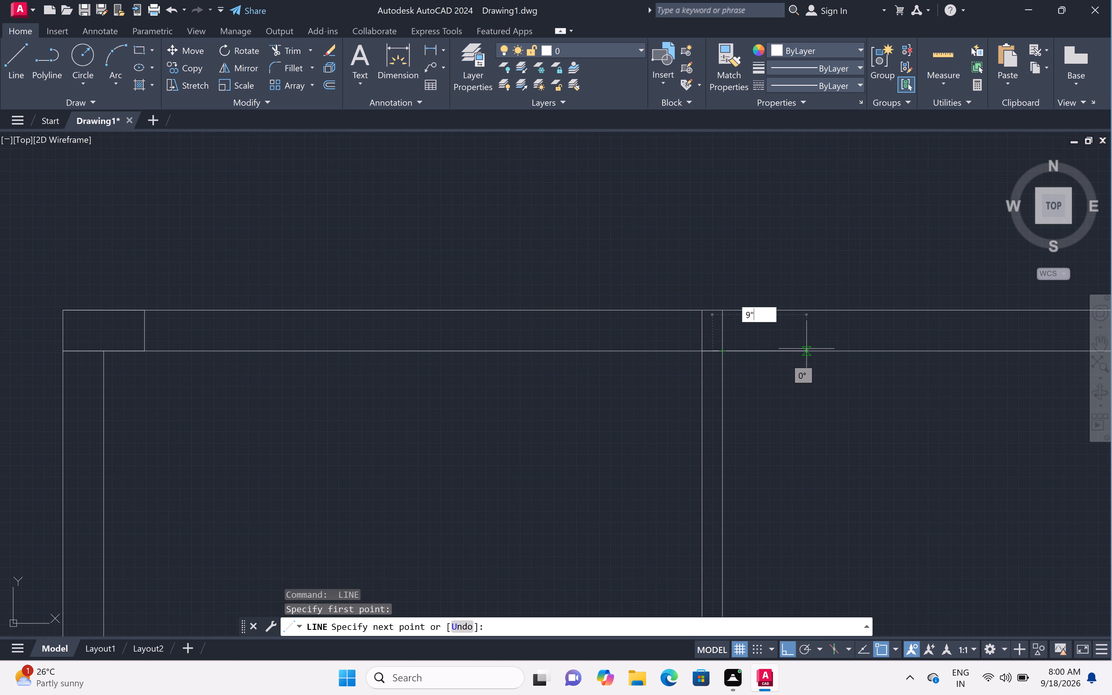
{"action": "key", "text": "space"}
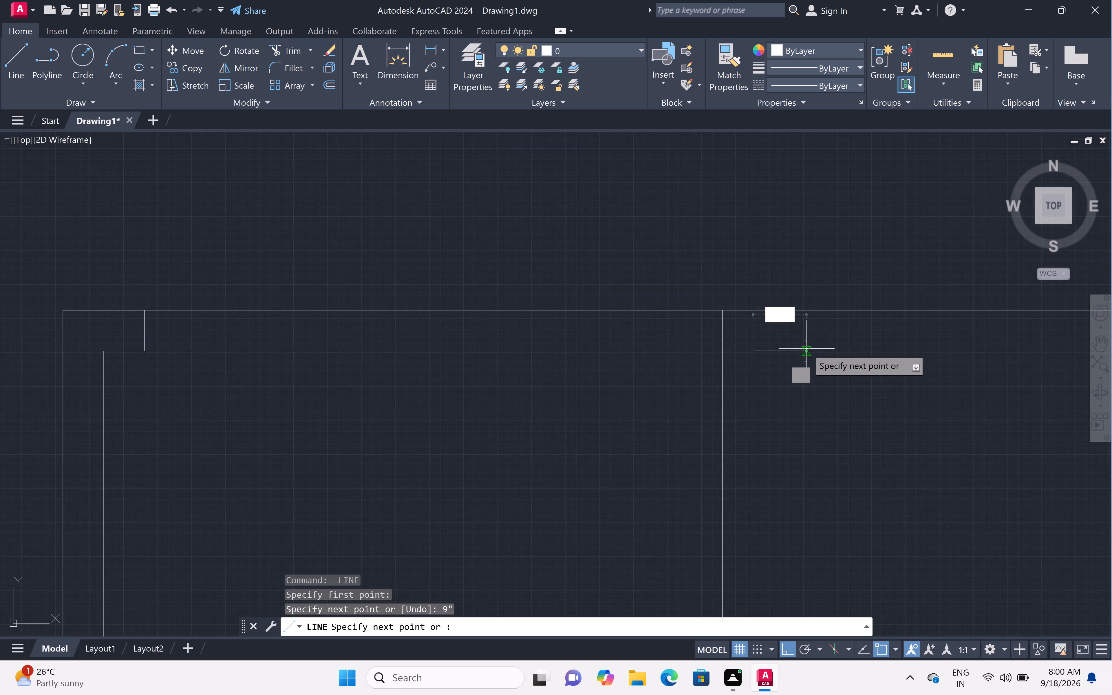
{"action": "left_click", "coordinate": [755, 306]}
{"action": "type", "text": "1'6\""}
{"action": "key", "text": "space"}
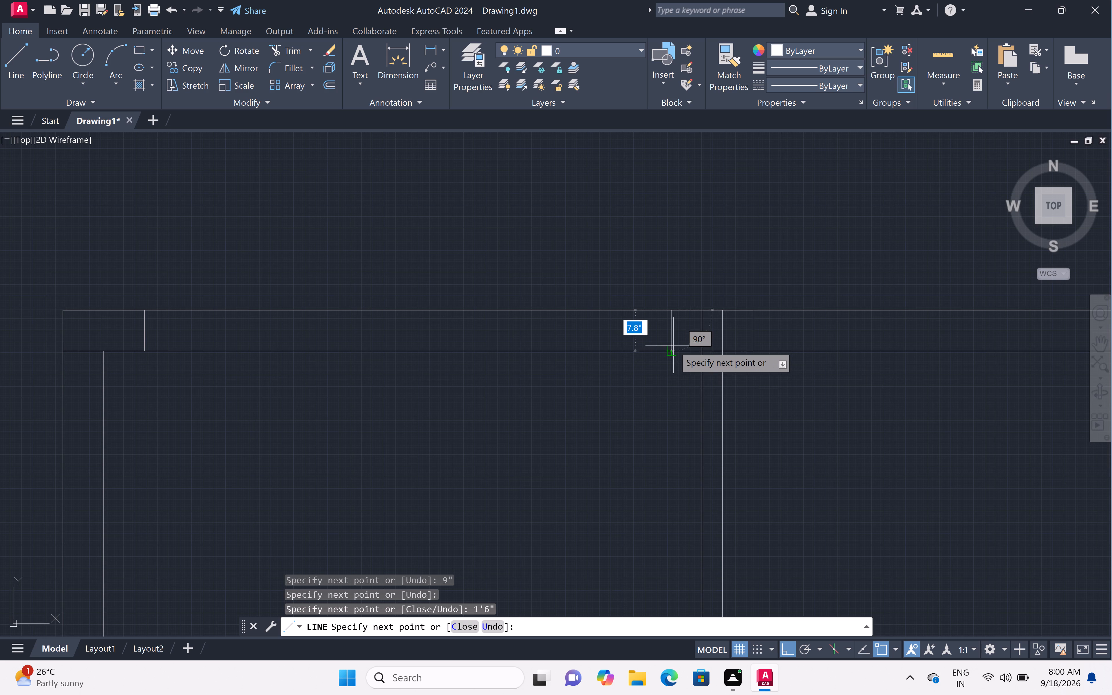
{"action": "left_click", "coordinate": [673, 354]}
{"action": "left_click", "coordinate": [706, 353]}
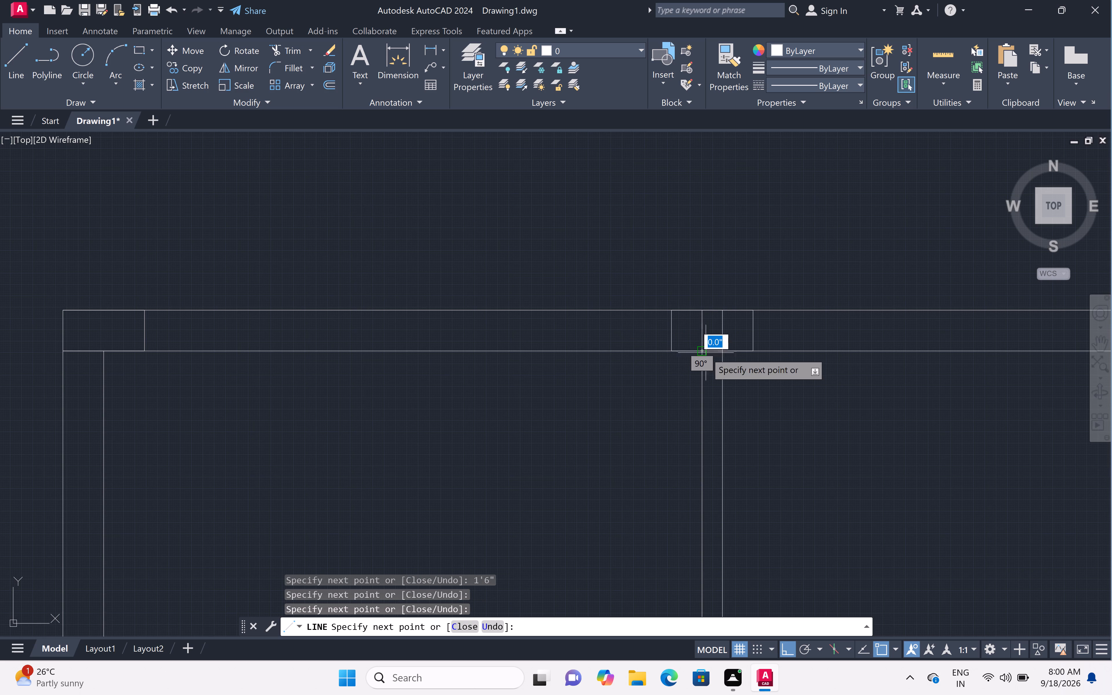
{"action": "key", "text": "Escape"}
Trim the central vertical partition's two lines where they cross the new block in the top wall.
{"action": "key", "text": "t"}
{"action": "type", "text": "r"}
{"action": "key", "text": "space"}
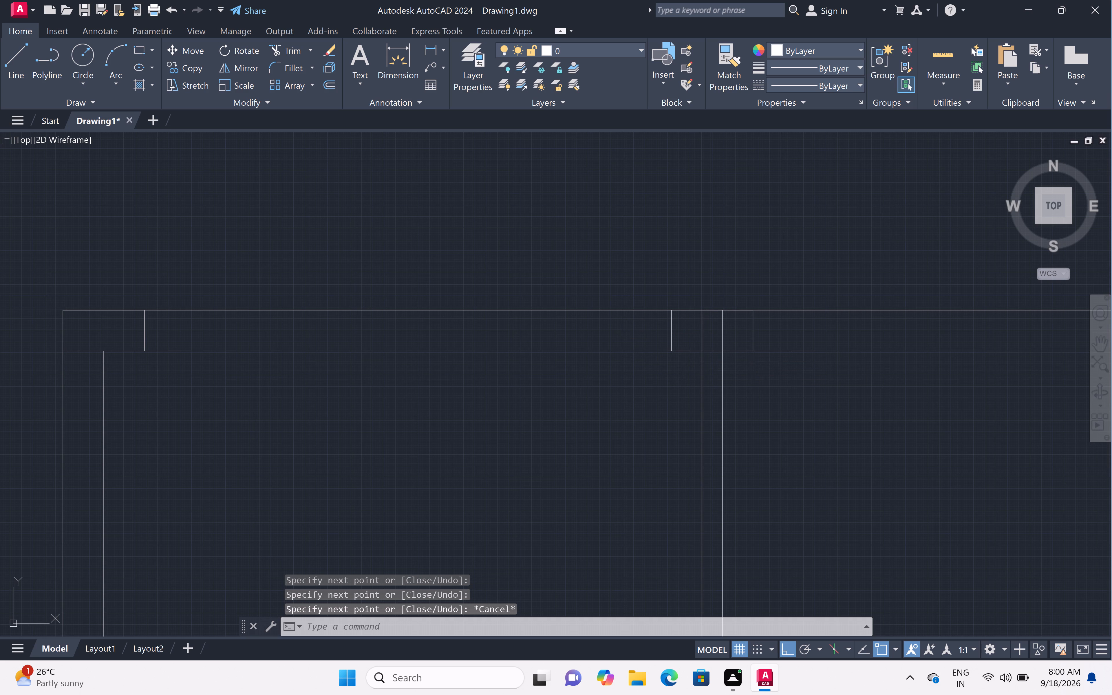
{"action": "left_click", "coordinate": [730, 333]}
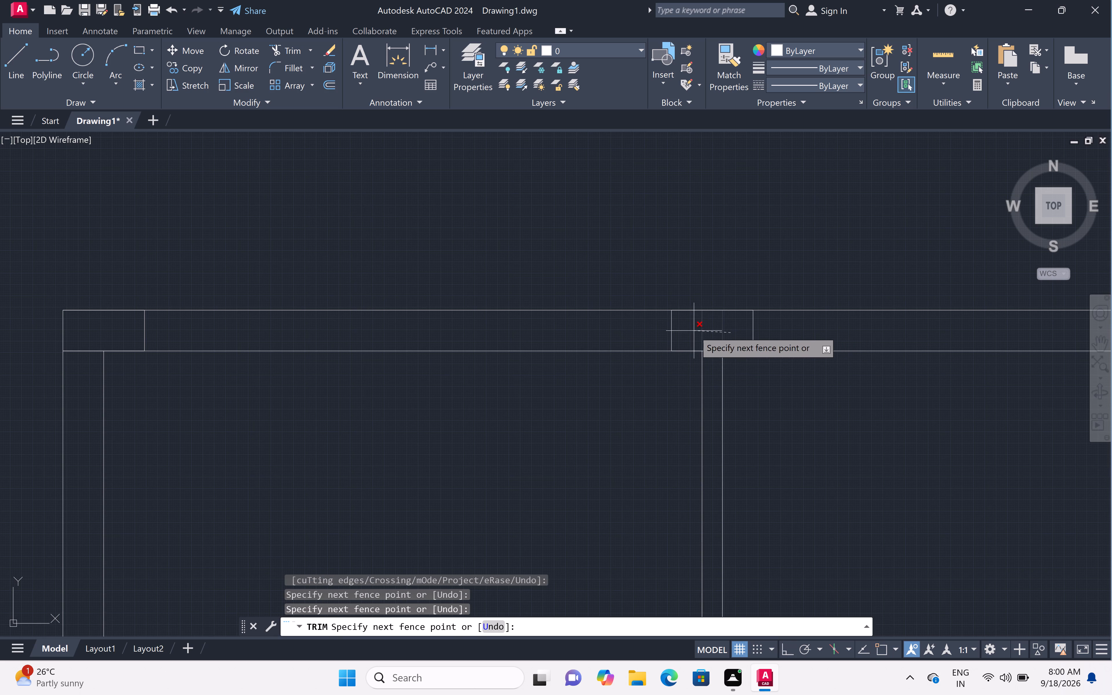
{"action": "left_click", "coordinate": [694, 331]}
{"action": "key", "text": "Escape"}
Outline a 1'6" by 9" block in the top-right outer wall corner, its long side running along the top wall.
{"action": "scroll", "coordinate": [720, 347], "scroll_direction": "down", "scroll_amount": 4}
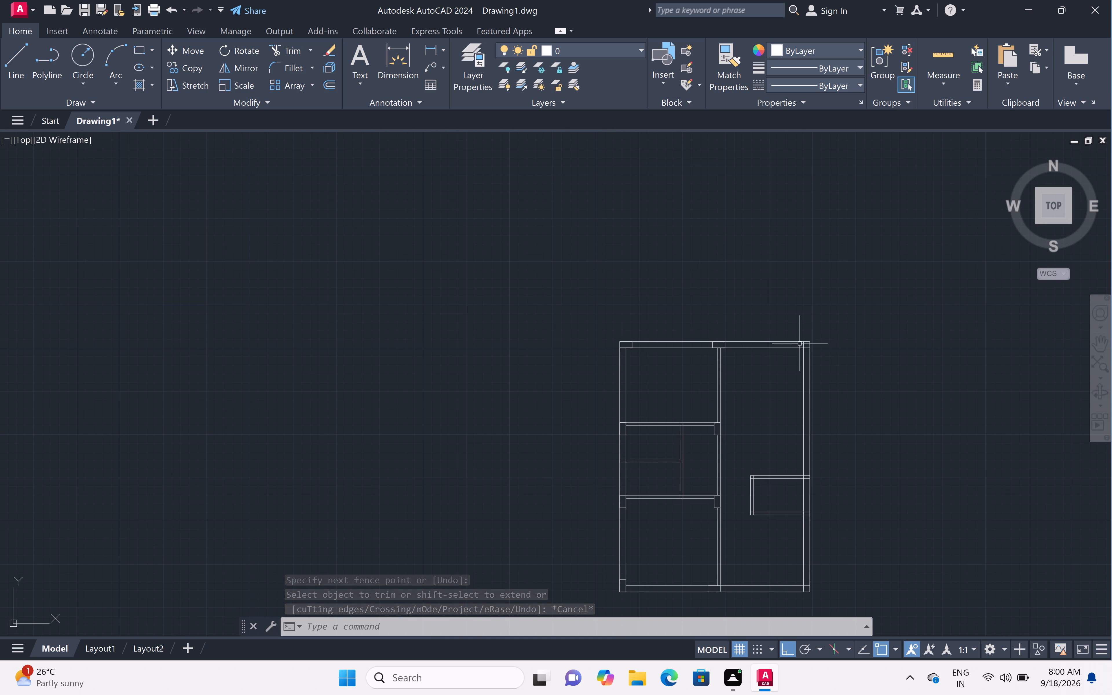
{"action": "scroll", "coordinate": [806, 348], "scroll_direction": "up", "scroll_amount": 5}
{"action": "type", "text": "ln"}
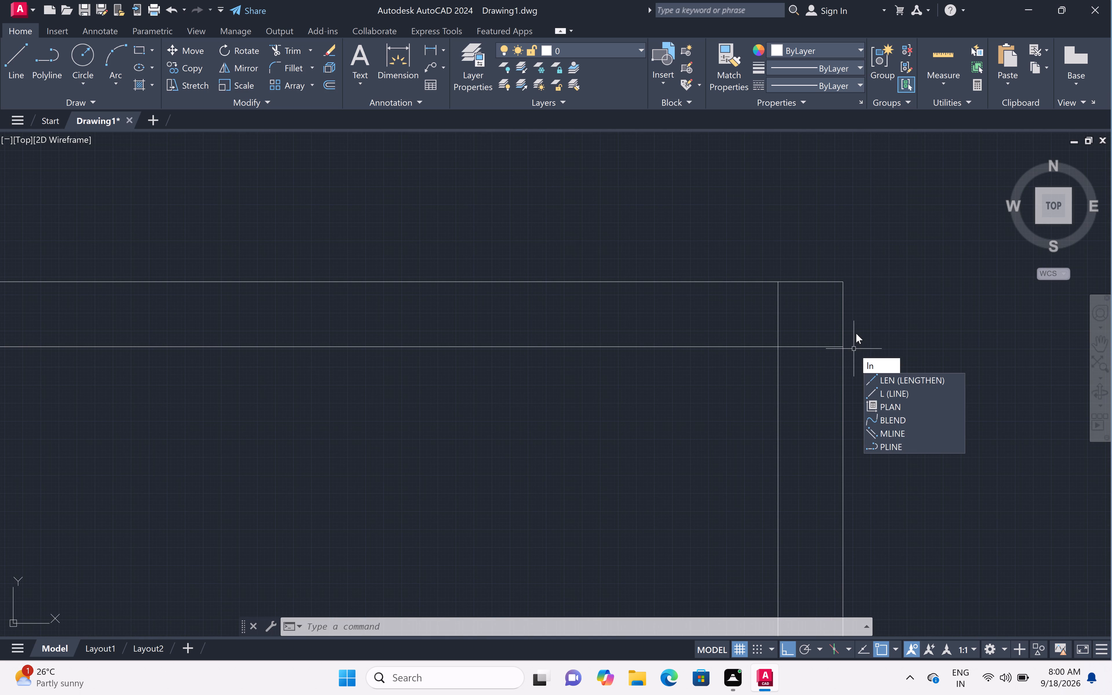
{"action": "key", "text": "BackSpace"}
{"action": "key", "text": "space"}
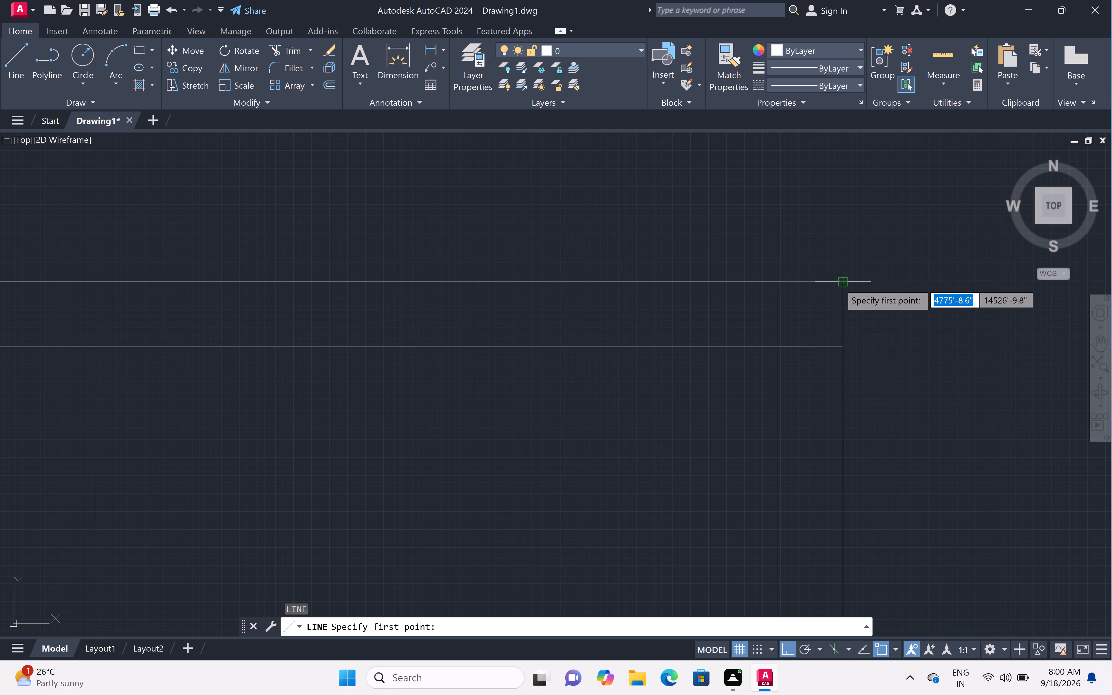
{"action": "left_click_drag", "start_coordinate": [839, 283], "coordinate": [835, 285]}
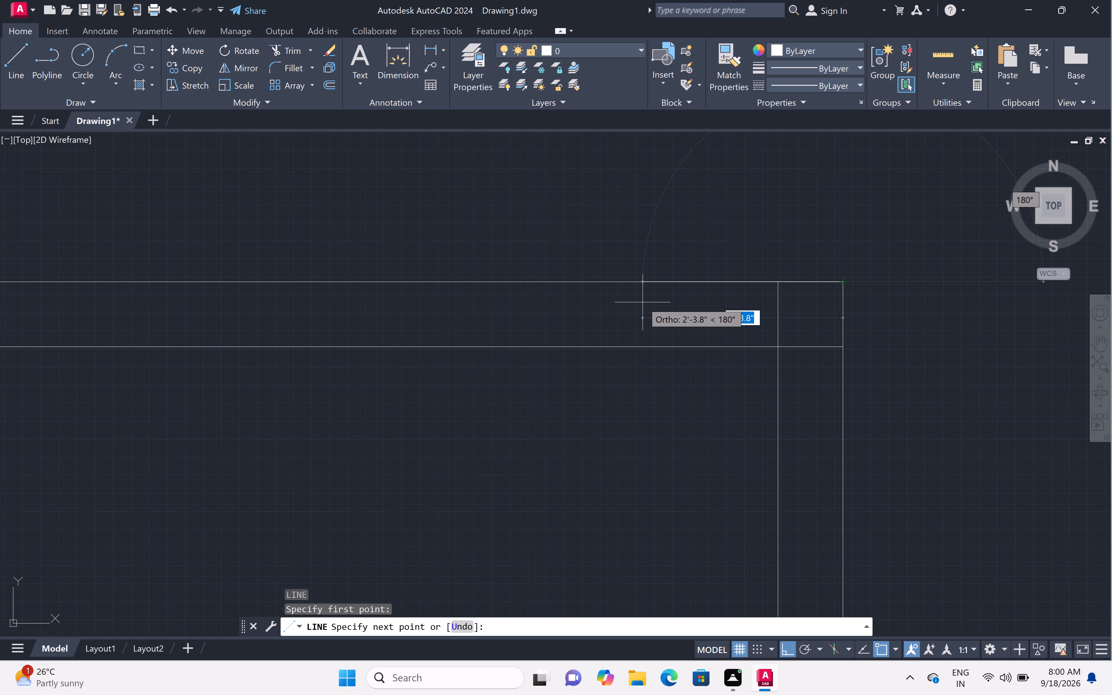
{"action": "type", "text": "1'6\""}
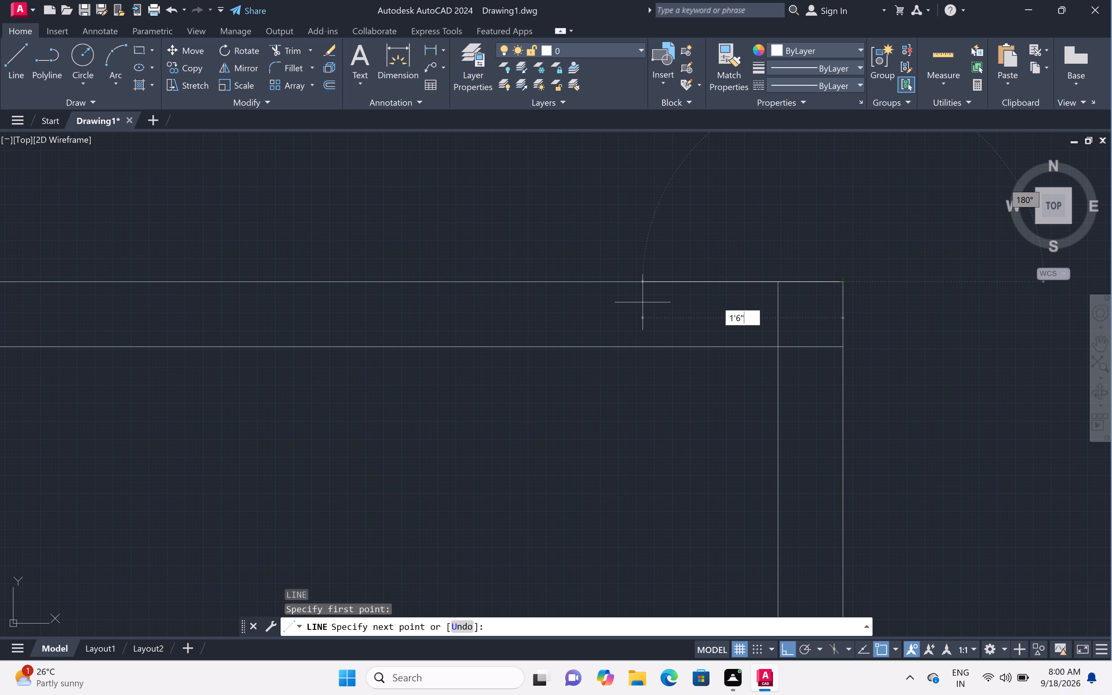
{"action": "key", "text": "space"}
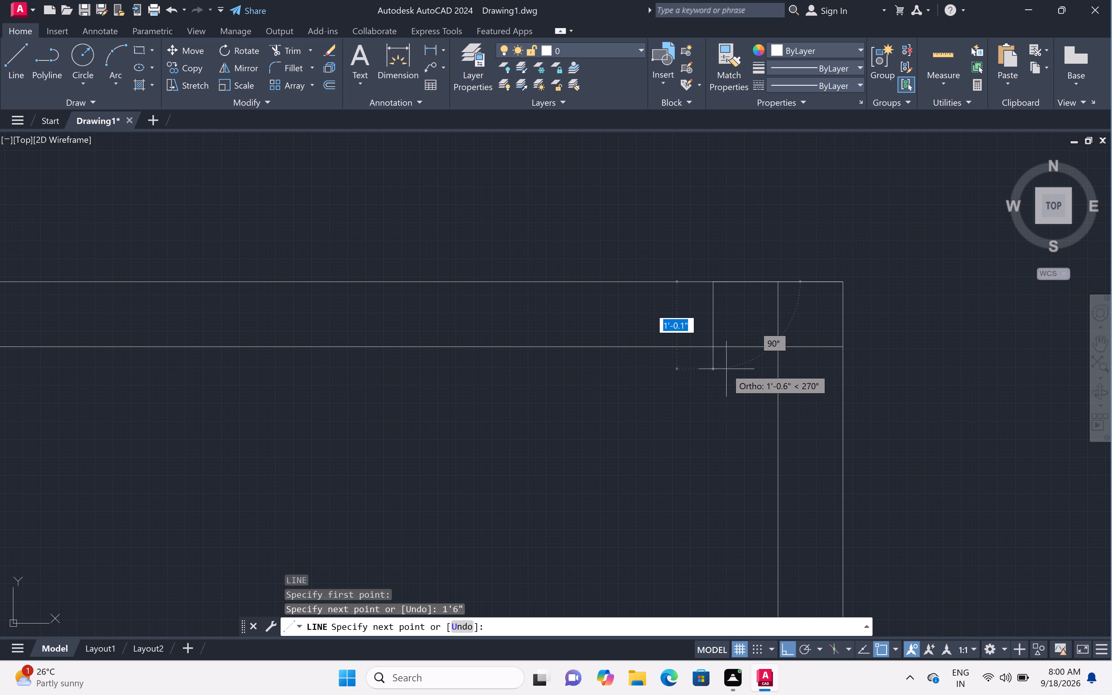
{"action": "left_click", "coordinate": [710, 348]}
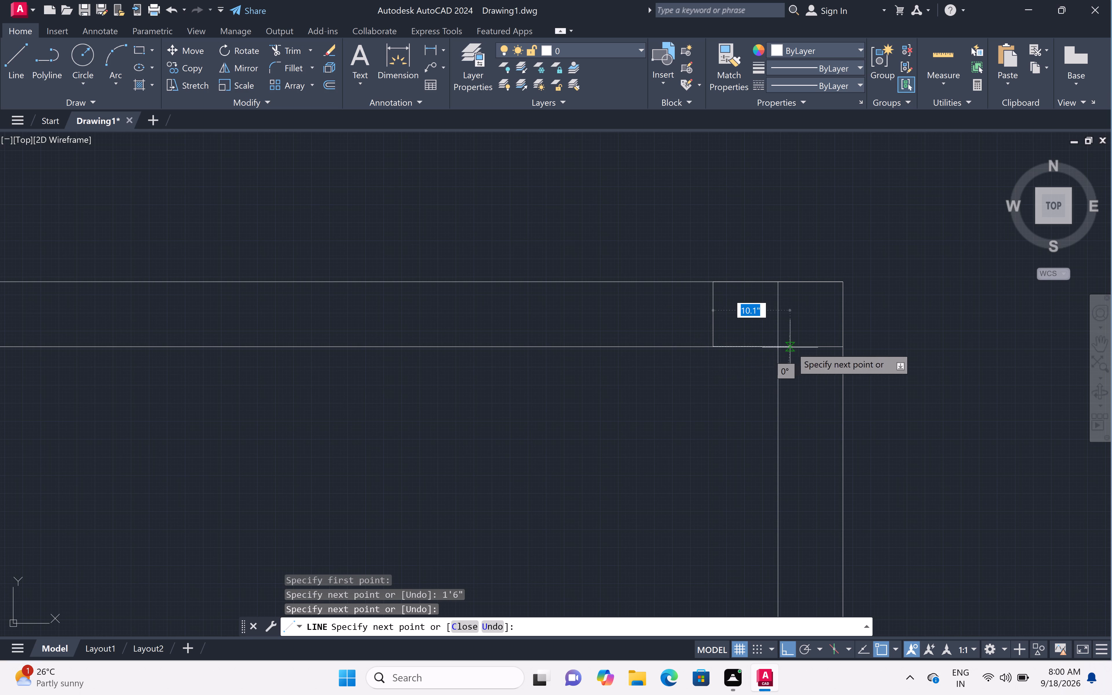
{"action": "left_click", "coordinate": [848, 347]}
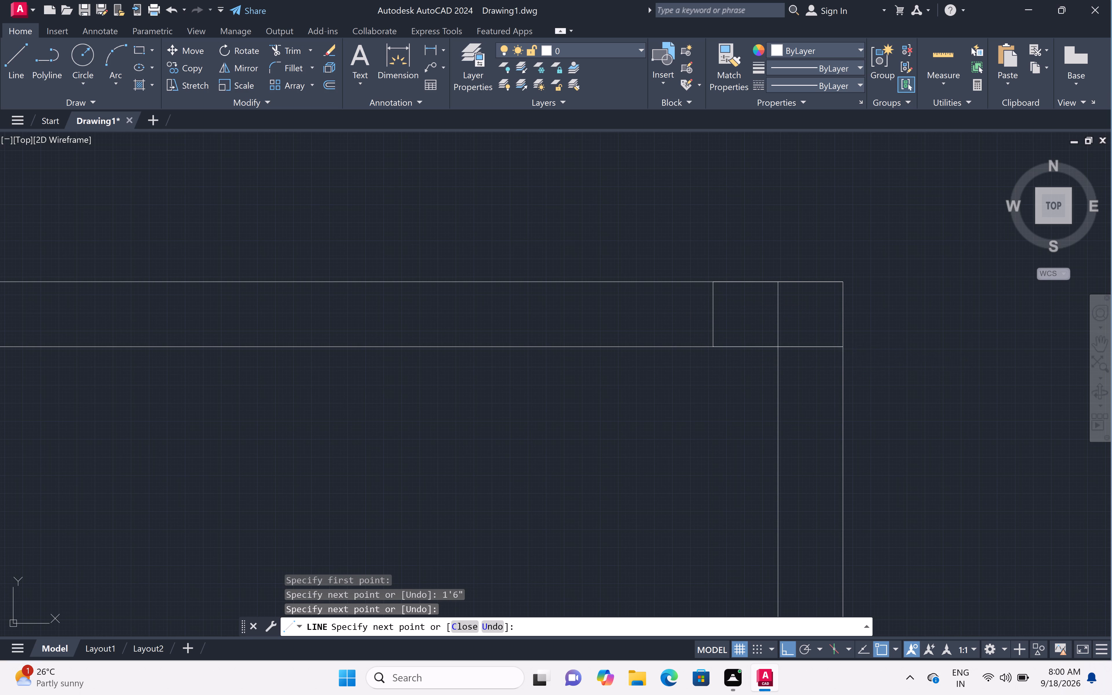
{"action": "key", "text": "Escape"}
Trim the right wall's inner line where it crosses the new top-right corner block.
{"action": "type", "text": "tr"}
{"action": "key", "text": "space"}
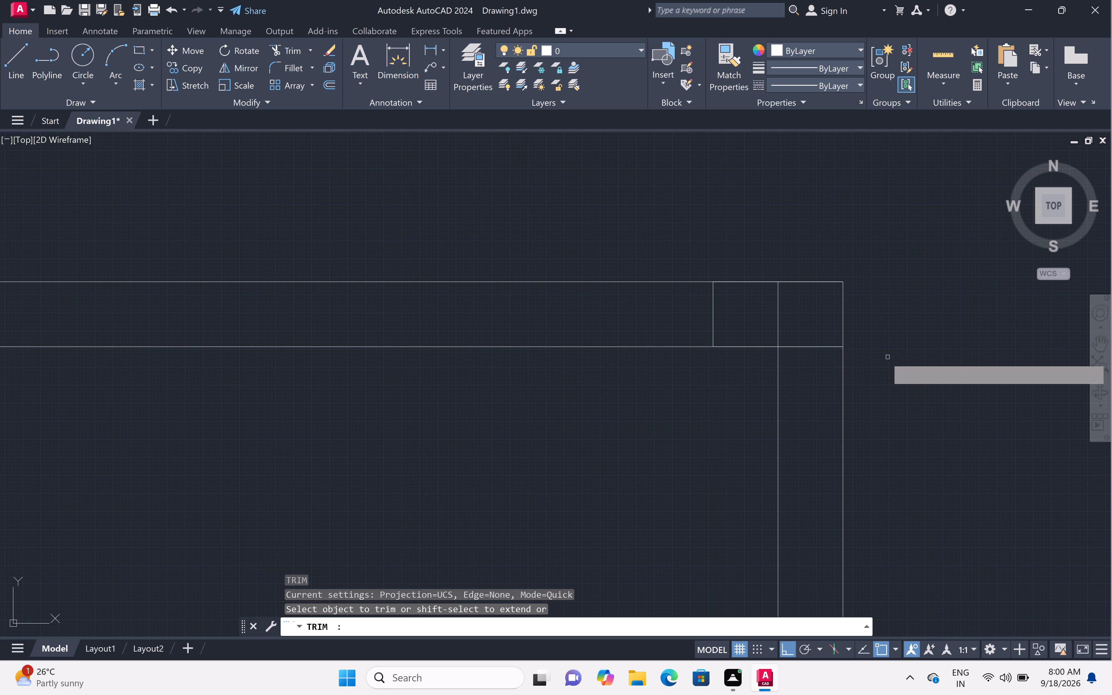
{"action": "left_click", "coordinate": [777, 330]}
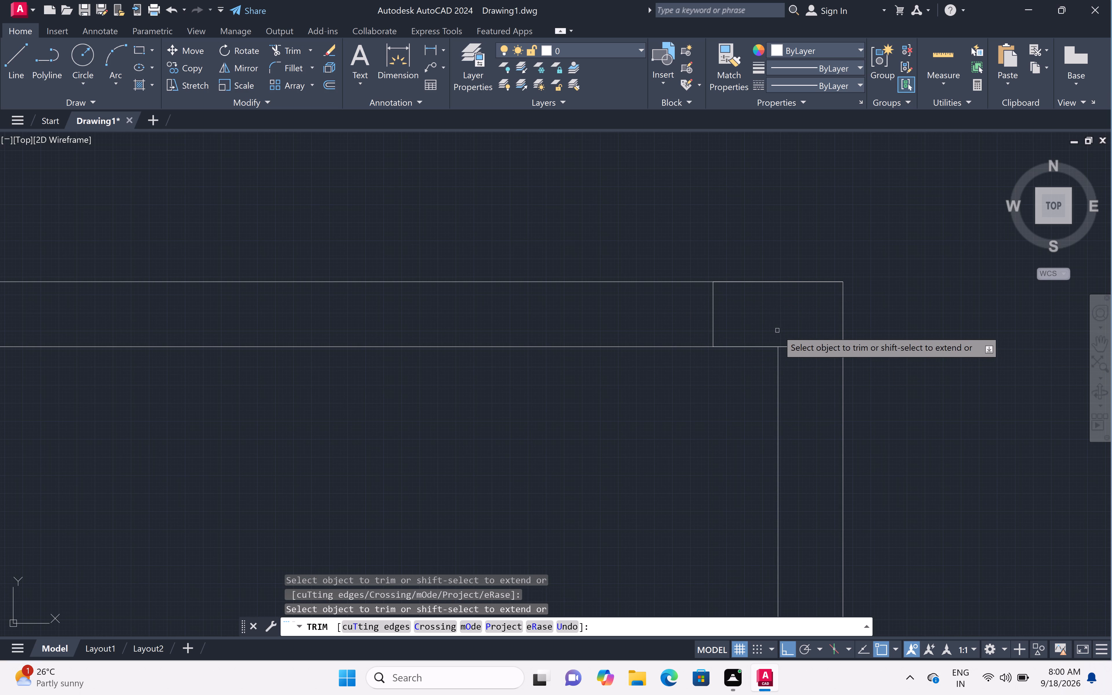
{"action": "scroll", "coordinate": [791, 330], "scroll_direction": "down", "scroll_amount": 6}
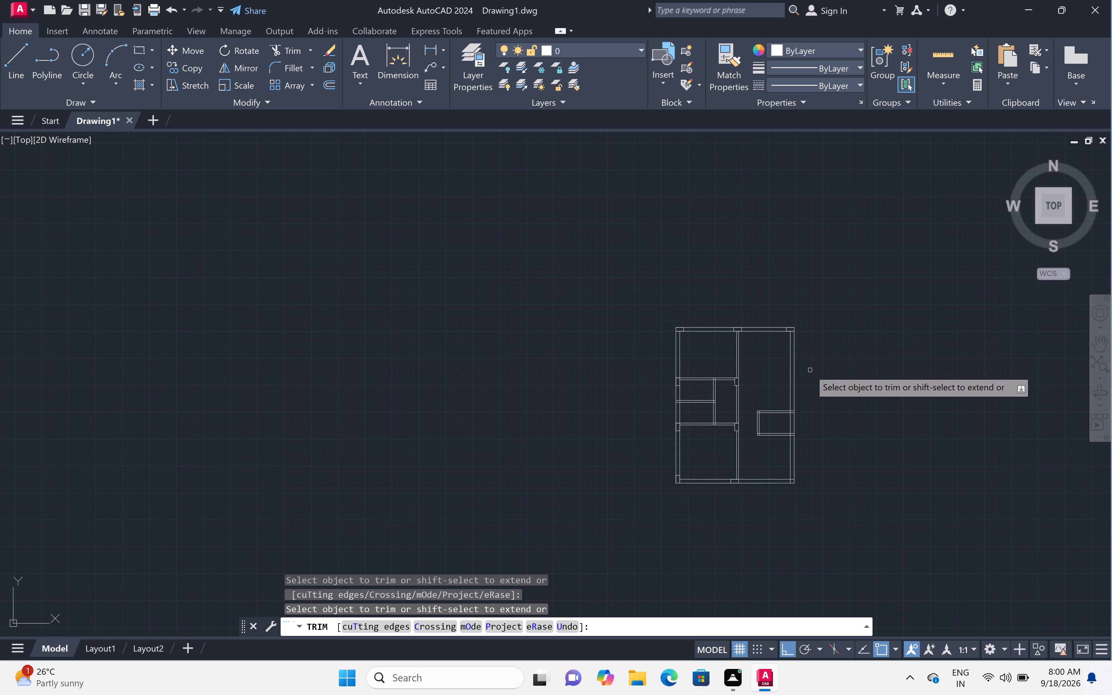
{"action": "key", "text": "Escape"}
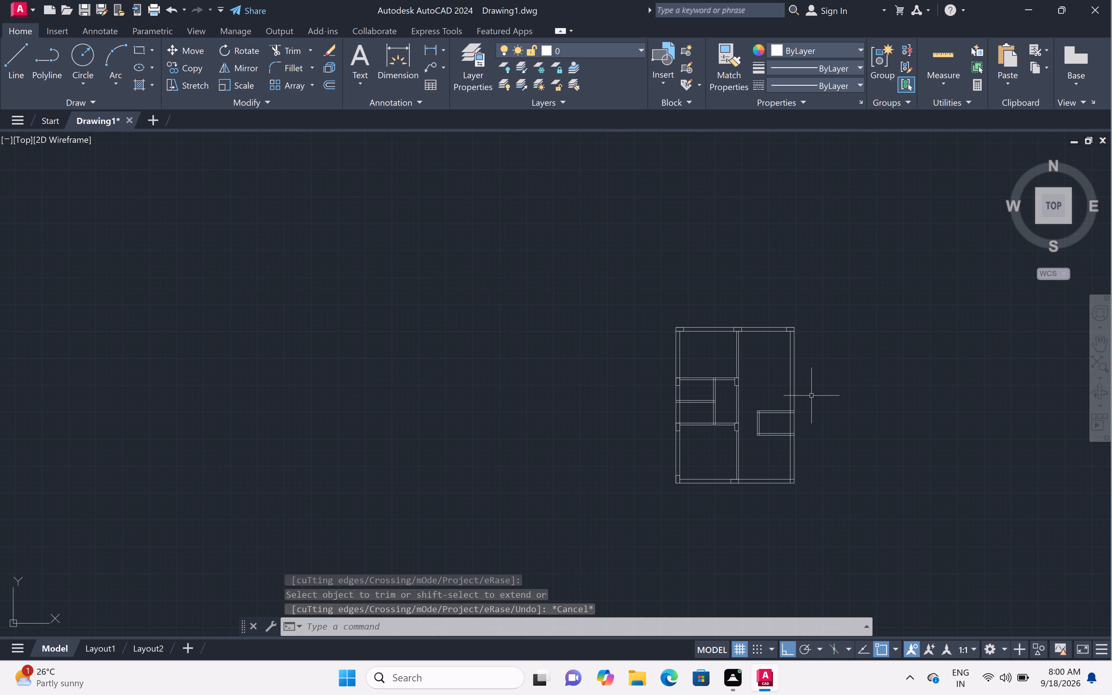
Outline a 1'6" by 9" block within the right outer wall, roughly level with the uppermost horizontal partition.
{"action": "scroll", "coordinate": [732, 376], "scroll_direction": "up", "scroll_amount": 3}
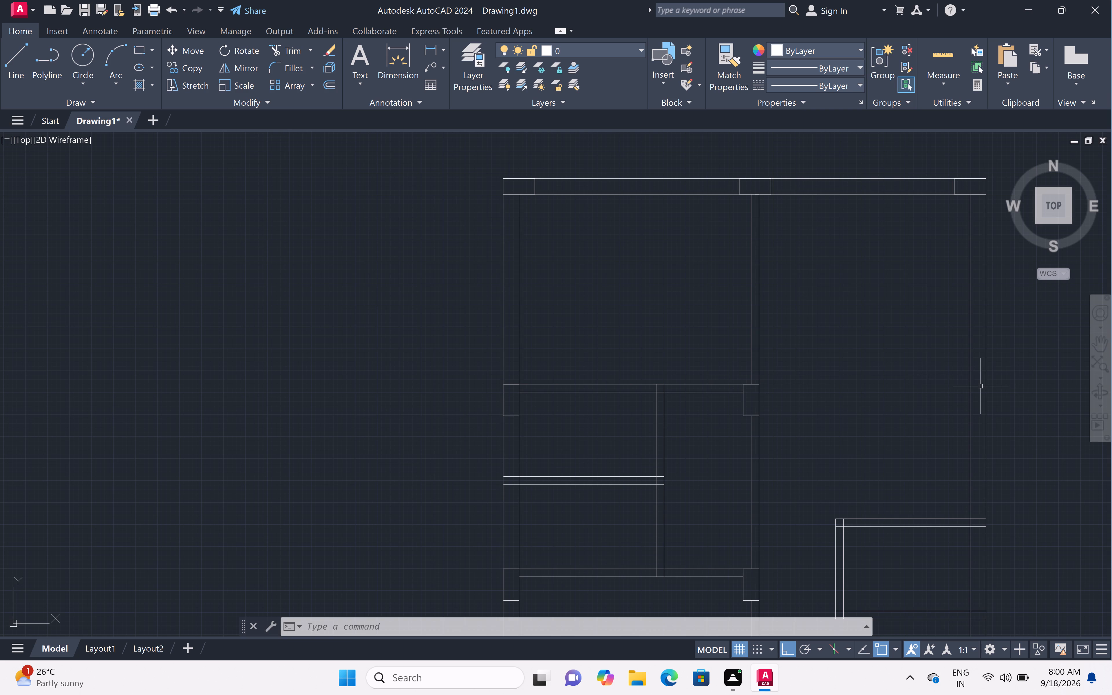
{"action": "type", "text": "l"}
{"action": "key", "text": "space"}
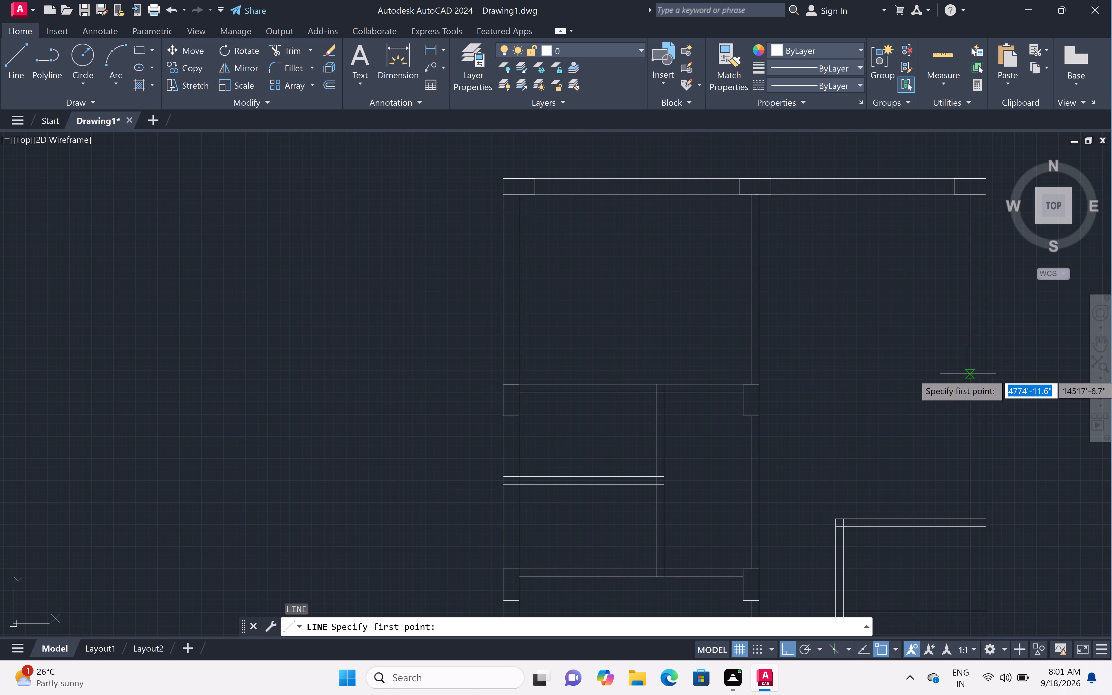
{"action": "left_click_drag", "start_coordinate": [968, 380], "coordinate": [971, 381]}
{"action": "left_click", "coordinate": [983, 380]}
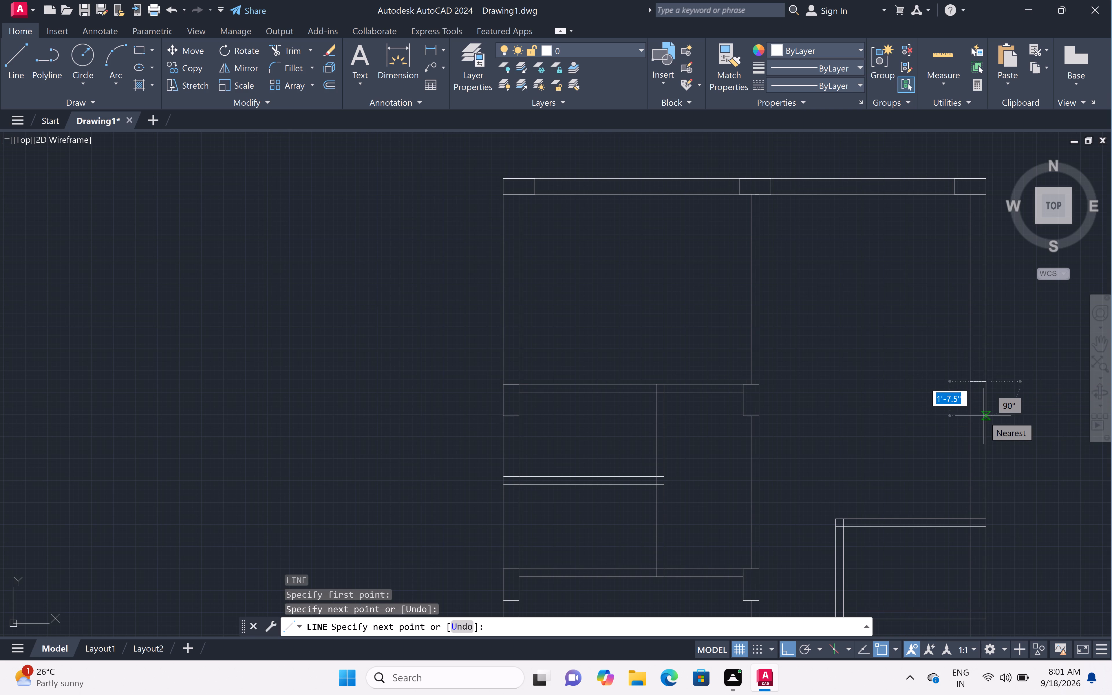
{"action": "type", "text": "1'"}
{"action": "type", "text": "6\""}
{"action": "key", "text": "space"}
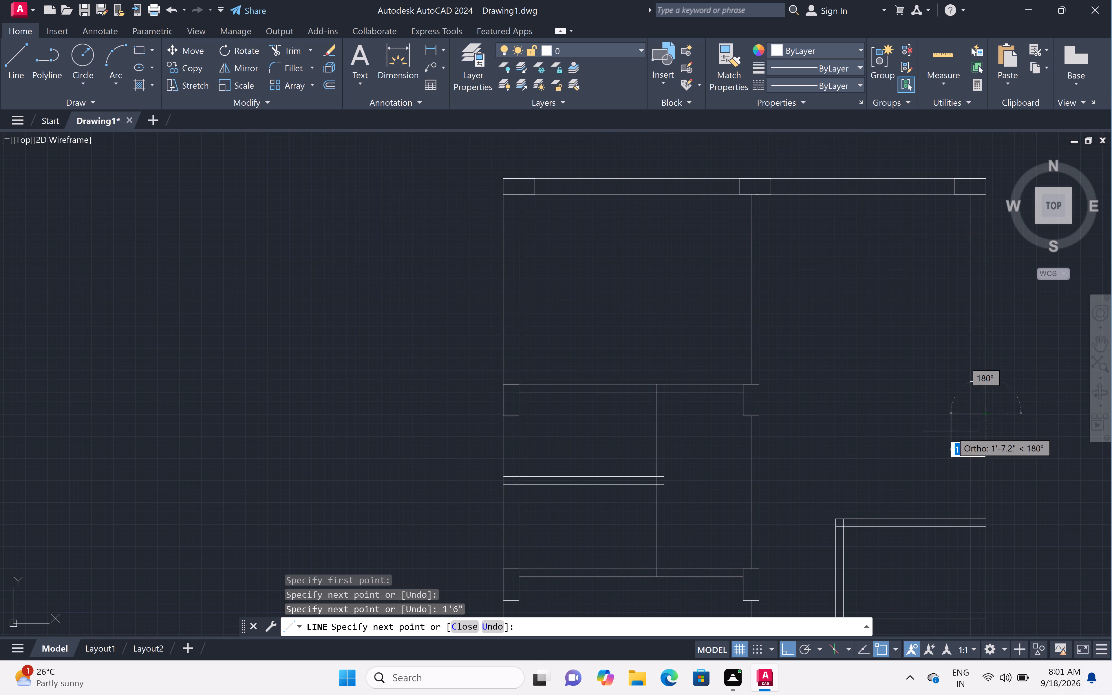
{"action": "double_click", "coordinate": [972, 411]}
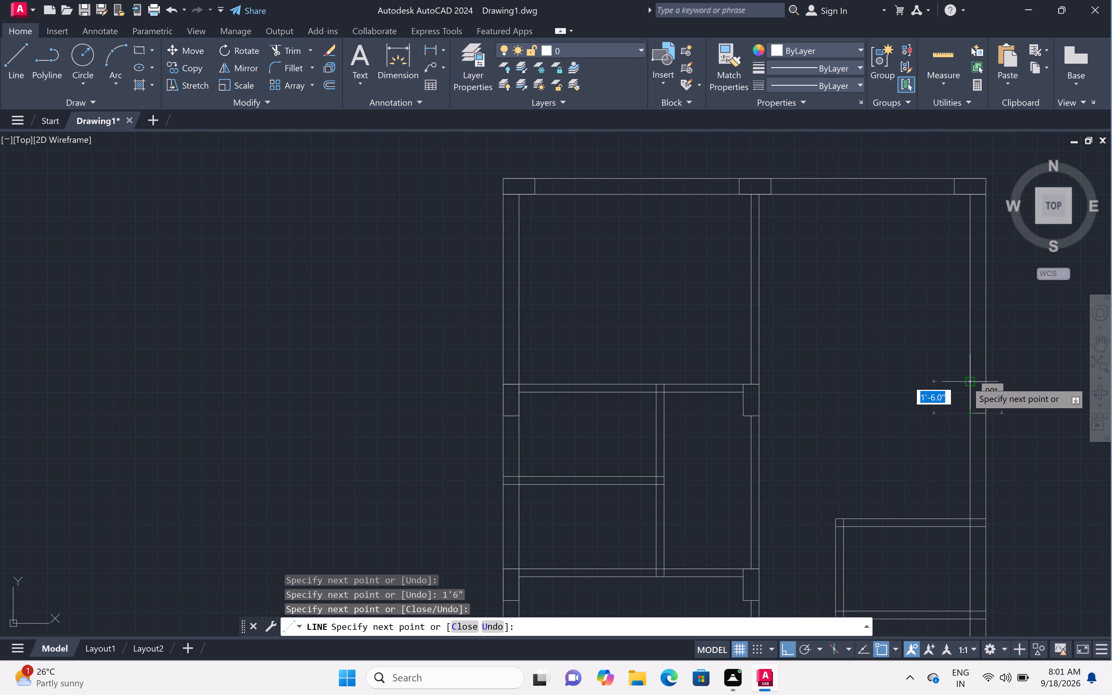
{"action": "left_click", "coordinate": [966, 381]}
{"action": "key", "text": "Escape"}
{"action": "scroll", "coordinate": [1000, 400], "scroll_direction": "down", "scroll_amount": 3}
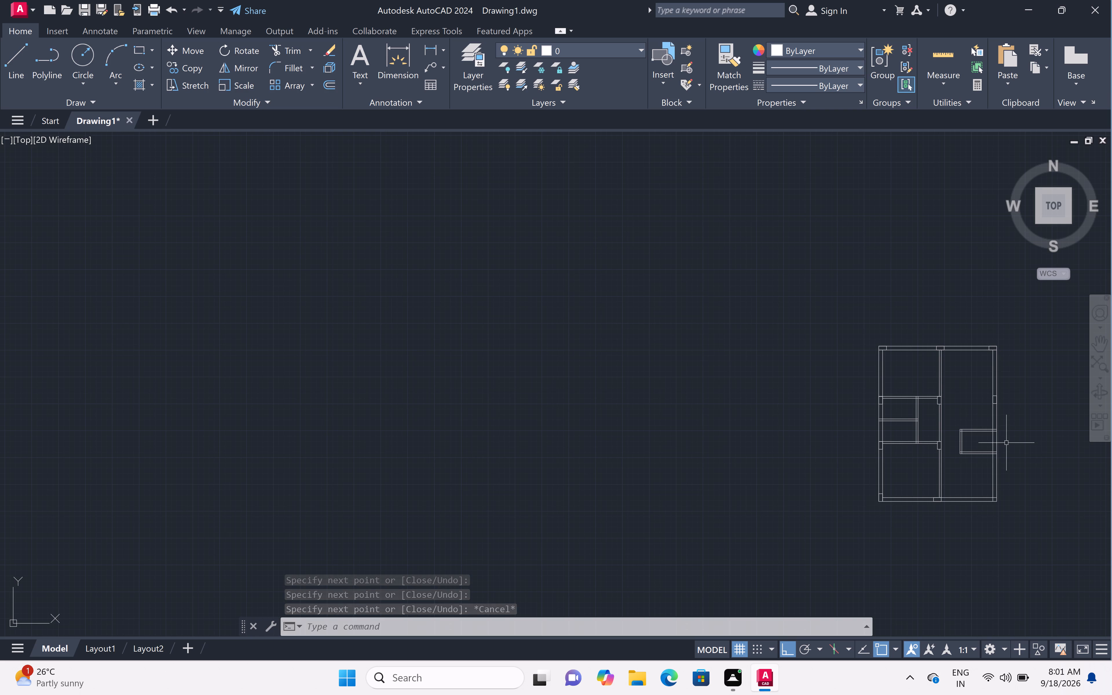
Outline a block about 1'2" by 9" within the right outer wall, between the small right-hand room's two horizontal partitions.
{"action": "scroll", "coordinate": [998, 443], "scroll_direction": "up", "scroll_amount": 4}
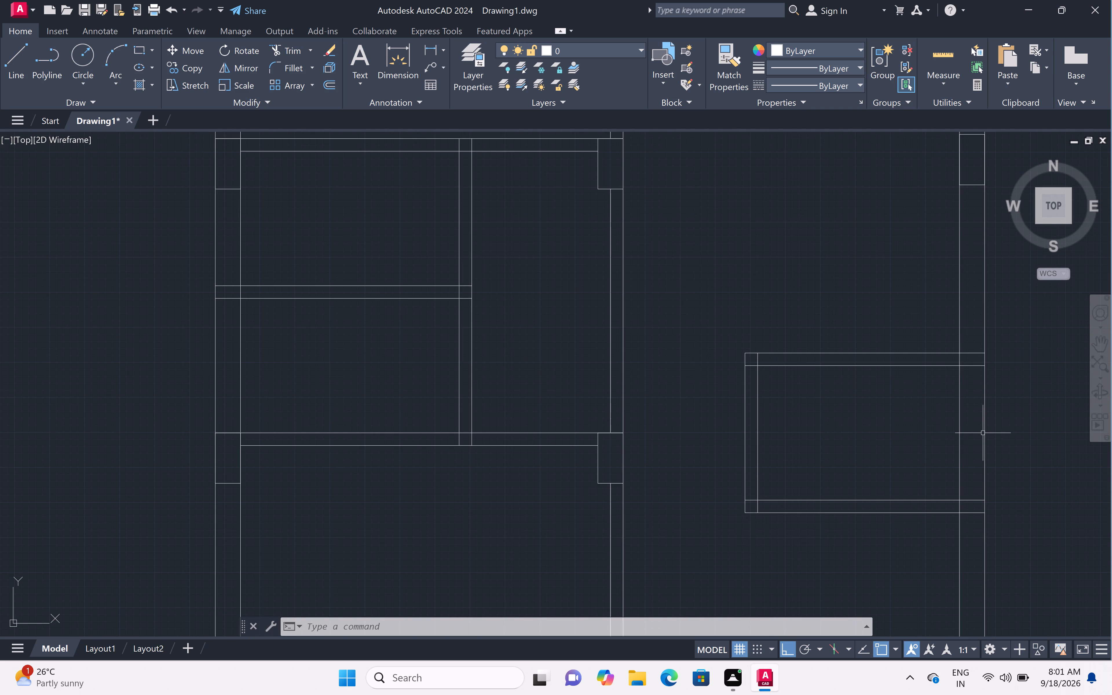
{"action": "type", "text": "l"}
{"action": "key", "text": "space"}
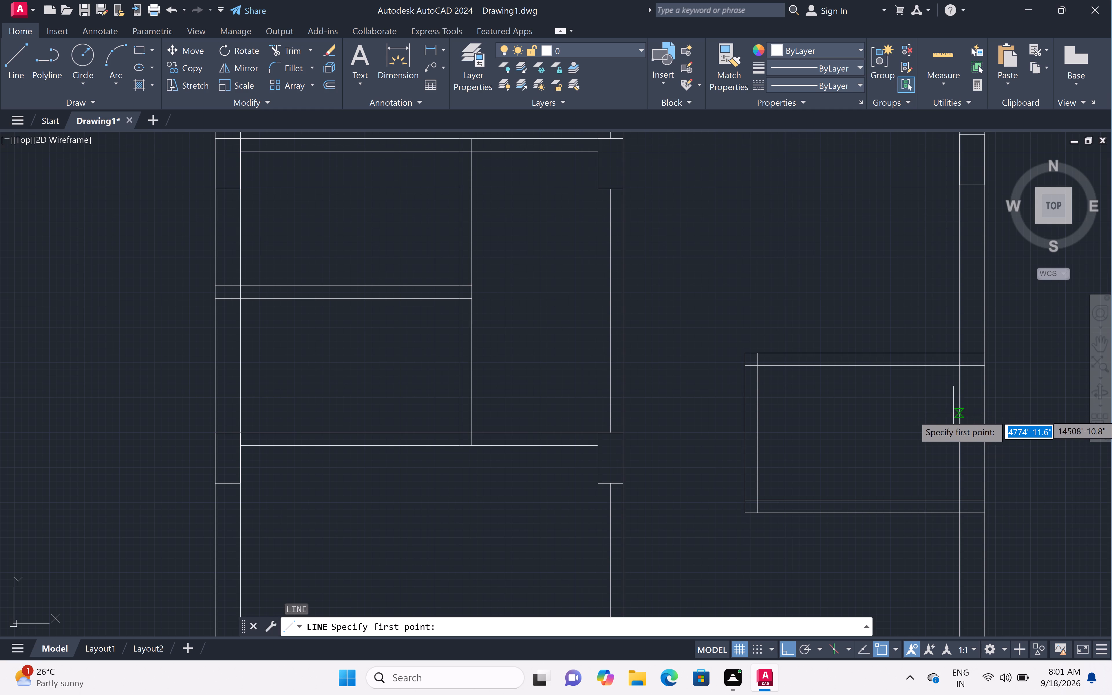
{"action": "left_click", "coordinate": [960, 410]}
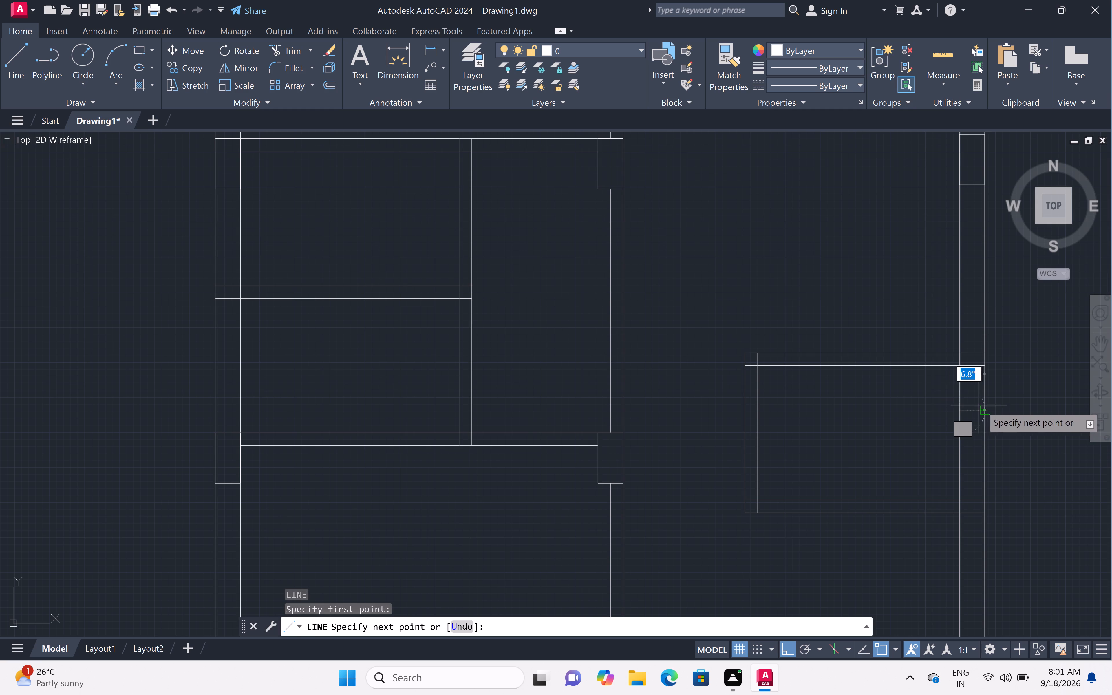
{"action": "left_click", "coordinate": [986, 406]}
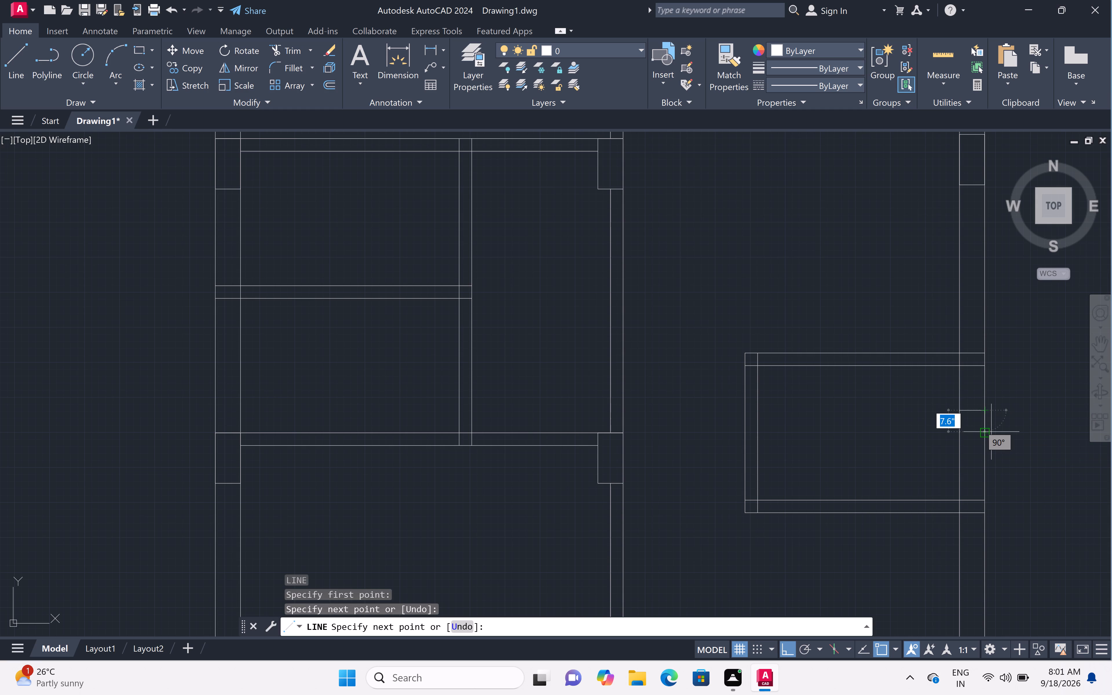
{"action": "type", "text": "1'"}
{"action": "key", "text": "BackSpace"}
{"action": "key", "text": "BackSpace"}
{"action": "key", "text": "Escape"}
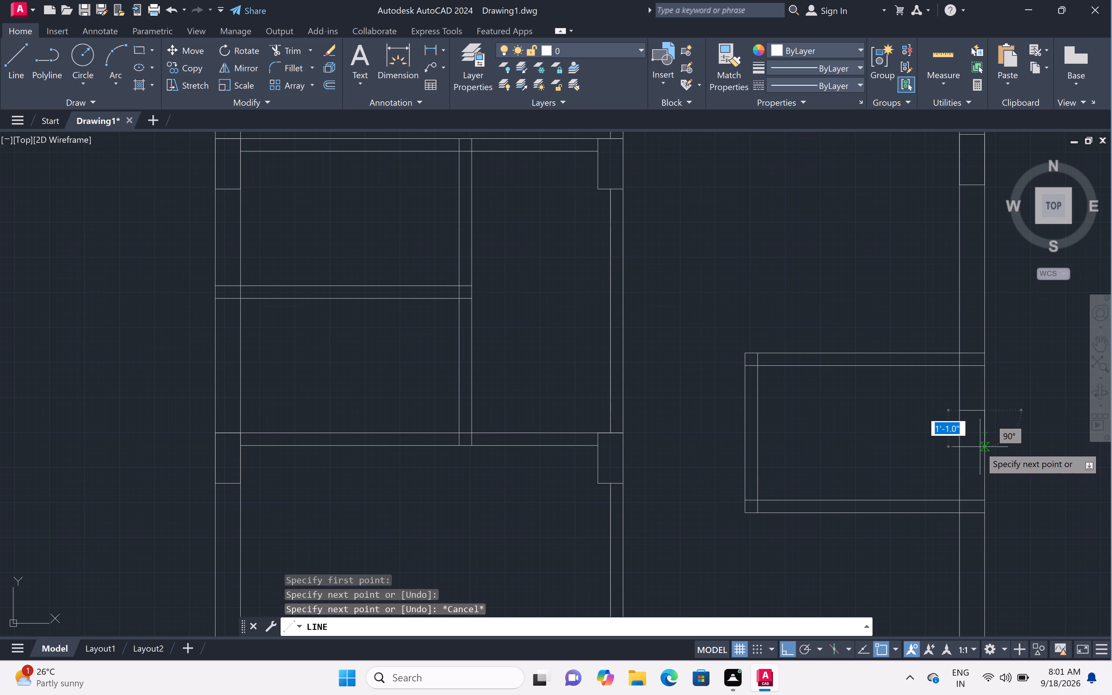
{"action": "left_click", "coordinate": [985, 449]}
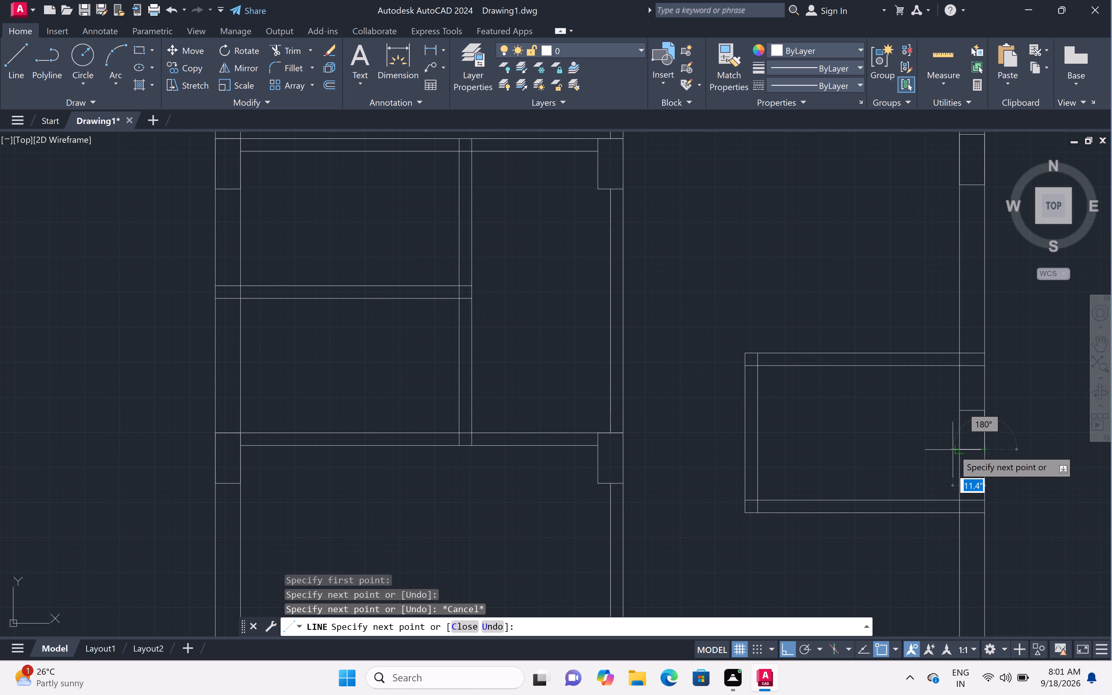
{"action": "left_click", "coordinate": [960, 451]}
{"action": "left_click_drag", "start_coordinate": [961, 447], "coordinate": [961, 444]}
{"action": "left_click", "coordinate": [958, 411]}
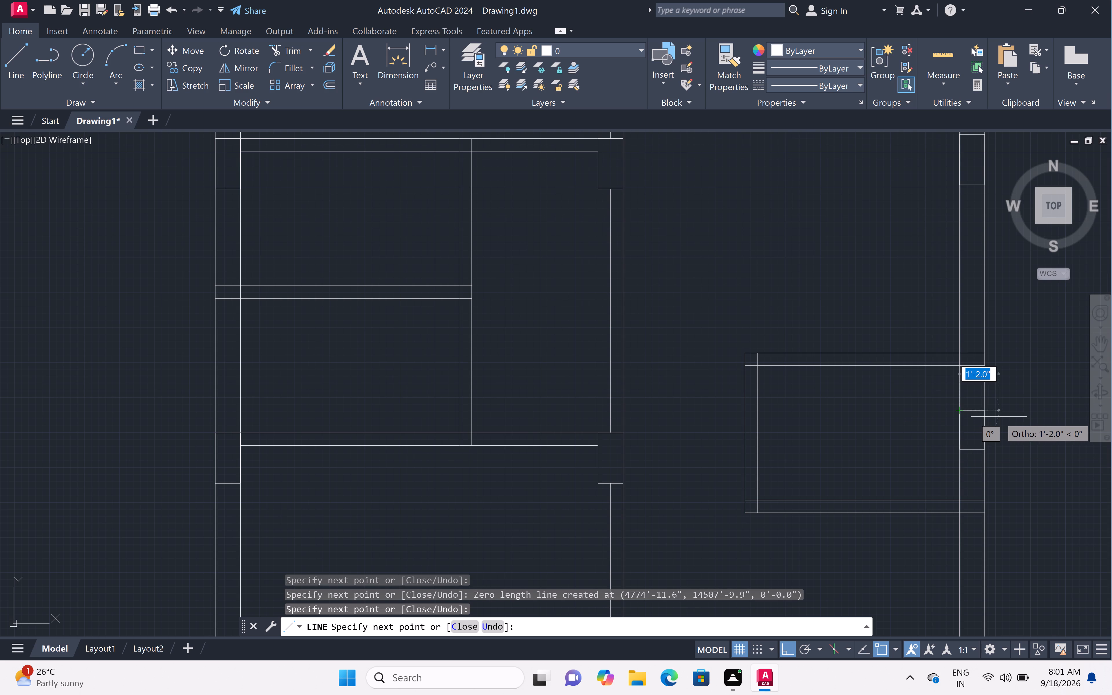
{"action": "key", "text": "Escape"}
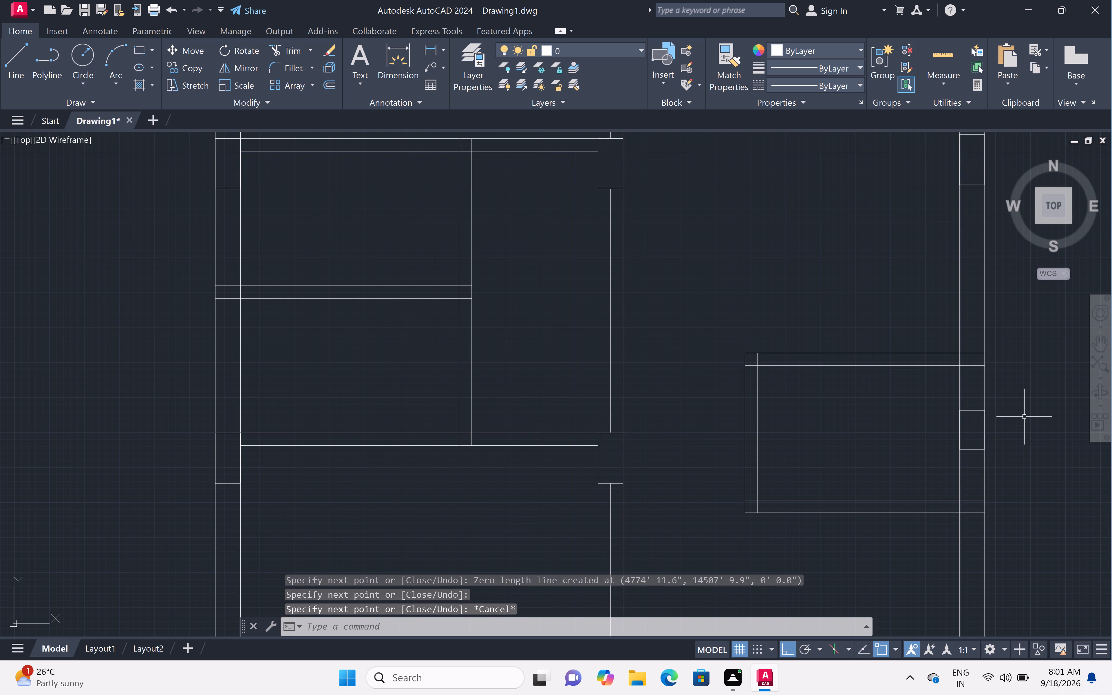
Outline a 1'6" by 9" block in the bottom-right outer wall corner, its long side running up the right wall.
{"action": "scroll", "coordinate": [750, 562], "scroll_direction": "down", "scroll_amount": 2}
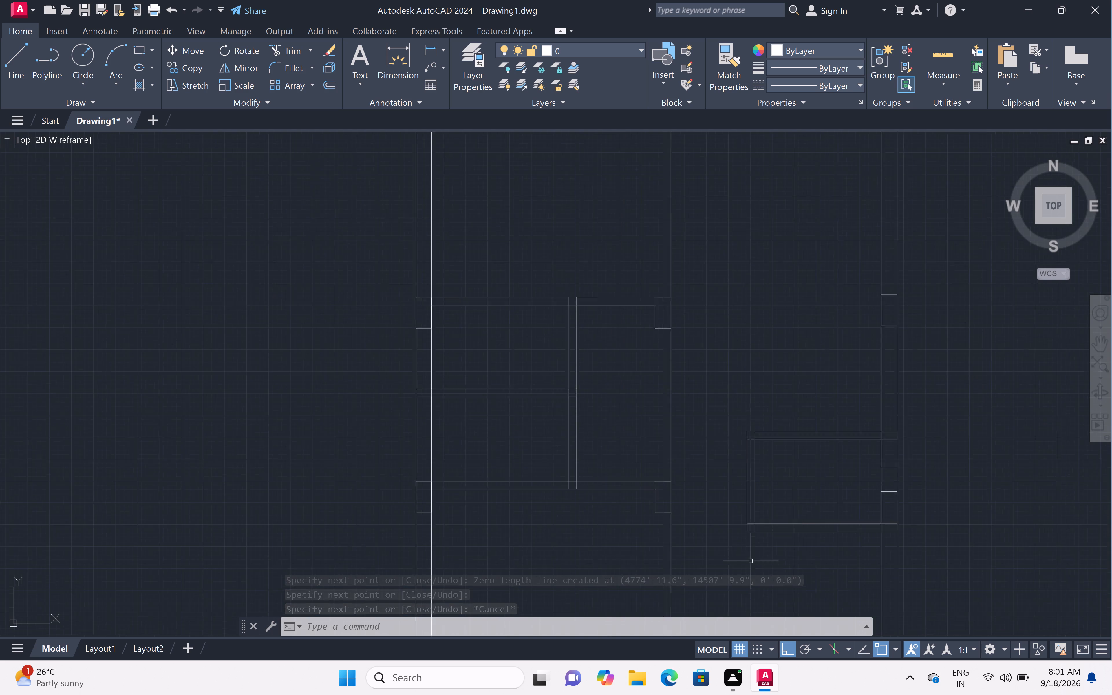
{"action": "scroll", "coordinate": [751, 550], "scroll_direction": "down", "scroll_amount": 1}
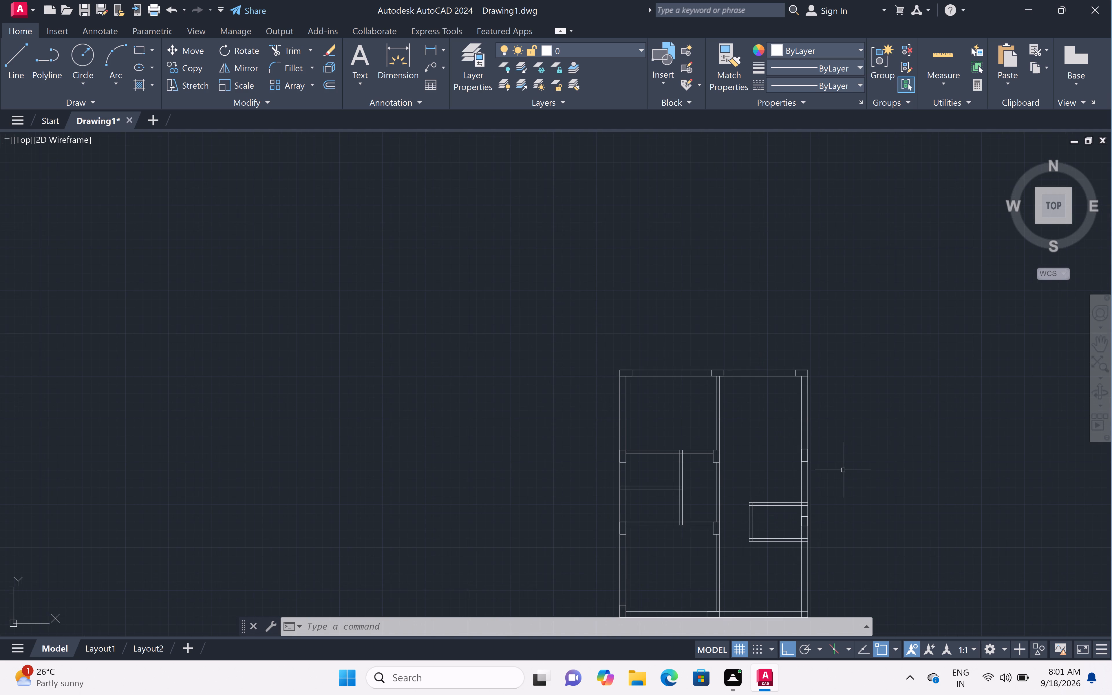
{"action": "middle_click_drag", "start_coordinate": [842, 469], "coordinate": [763, 379]}
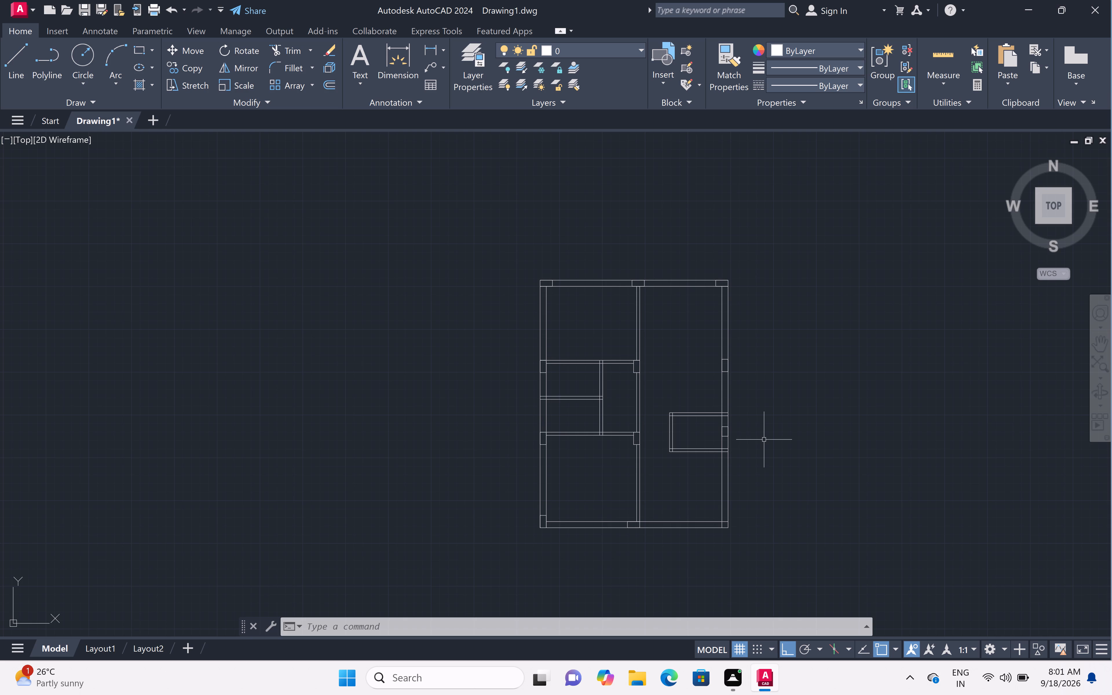
{"action": "scroll", "coordinate": [764, 440], "scroll_direction": "down", "scroll_amount": 1}
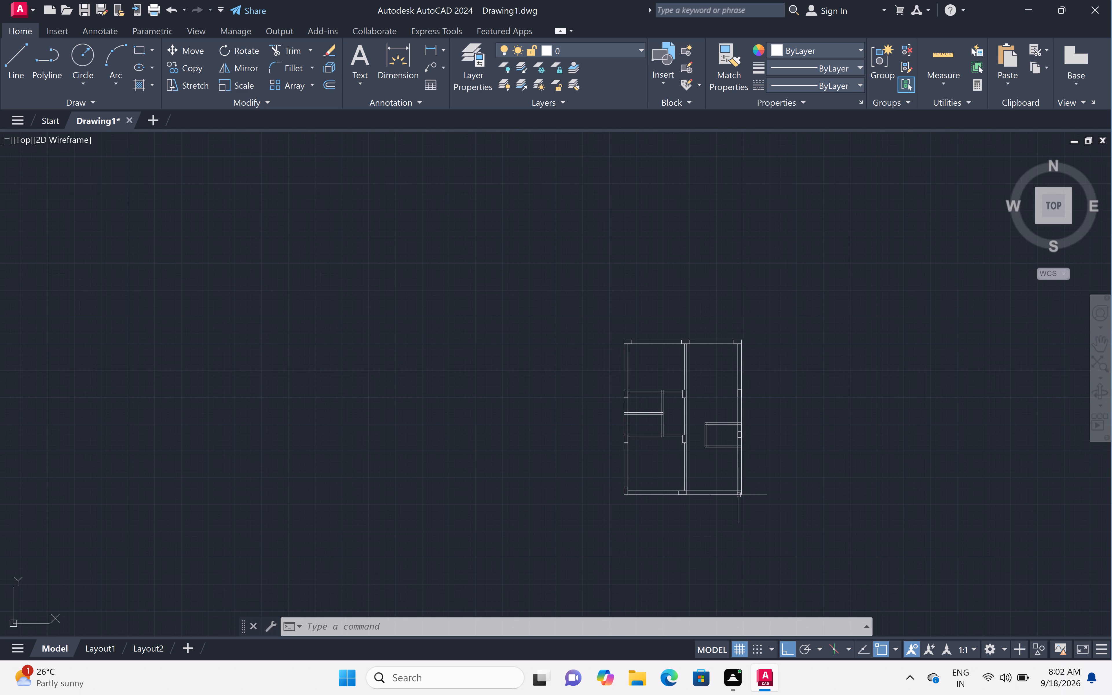
{"action": "scroll", "coordinate": [739, 495], "scroll_direction": "up", "scroll_amount": 5}
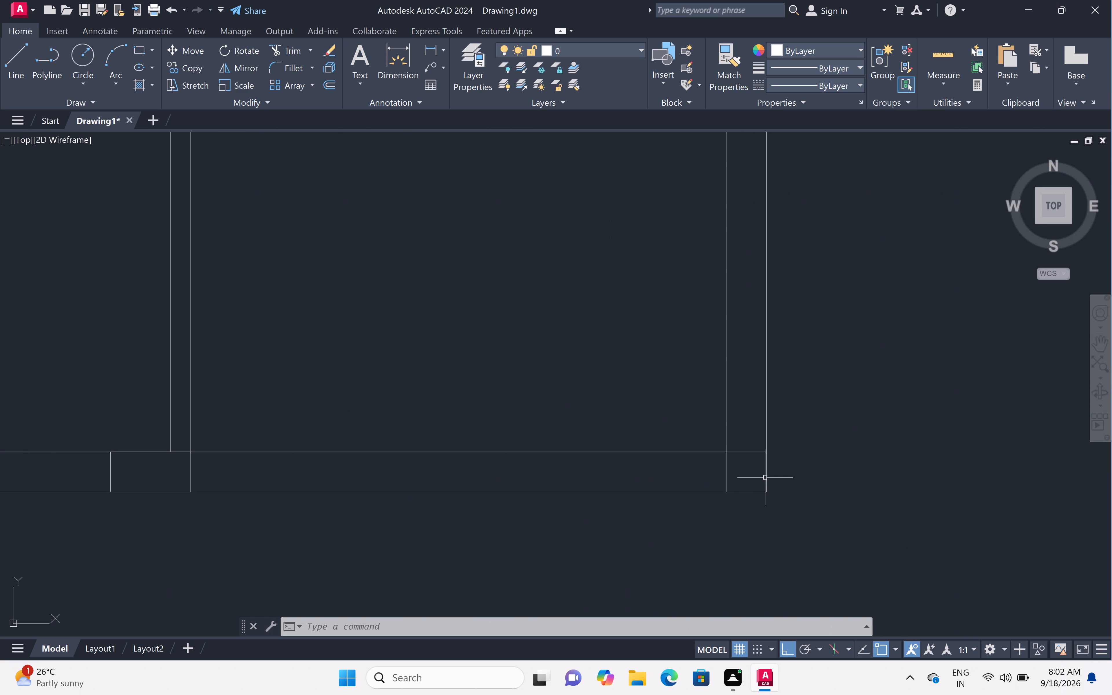
{"action": "type", "text": "l"}
{"action": "key", "text": "space"}
{"action": "left_click", "coordinate": [767, 490]}
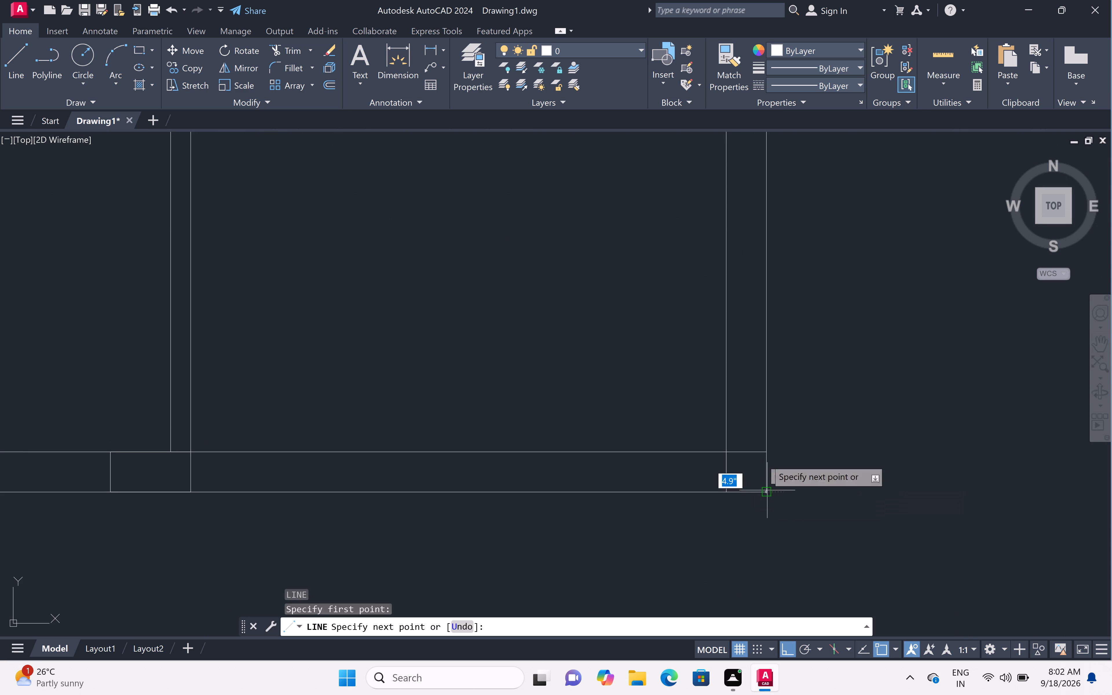
{"action": "type", "text": "1'6\""}
{"action": "key", "text": "space"}
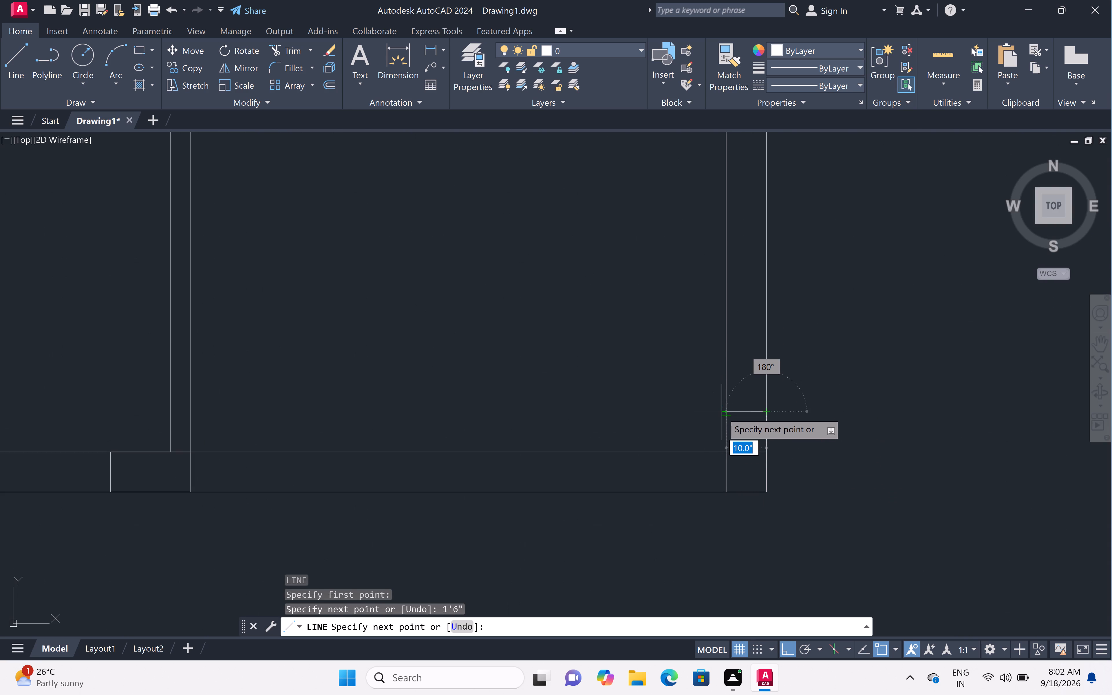
{"action": "left_click", "coordinate": [726, 414]}
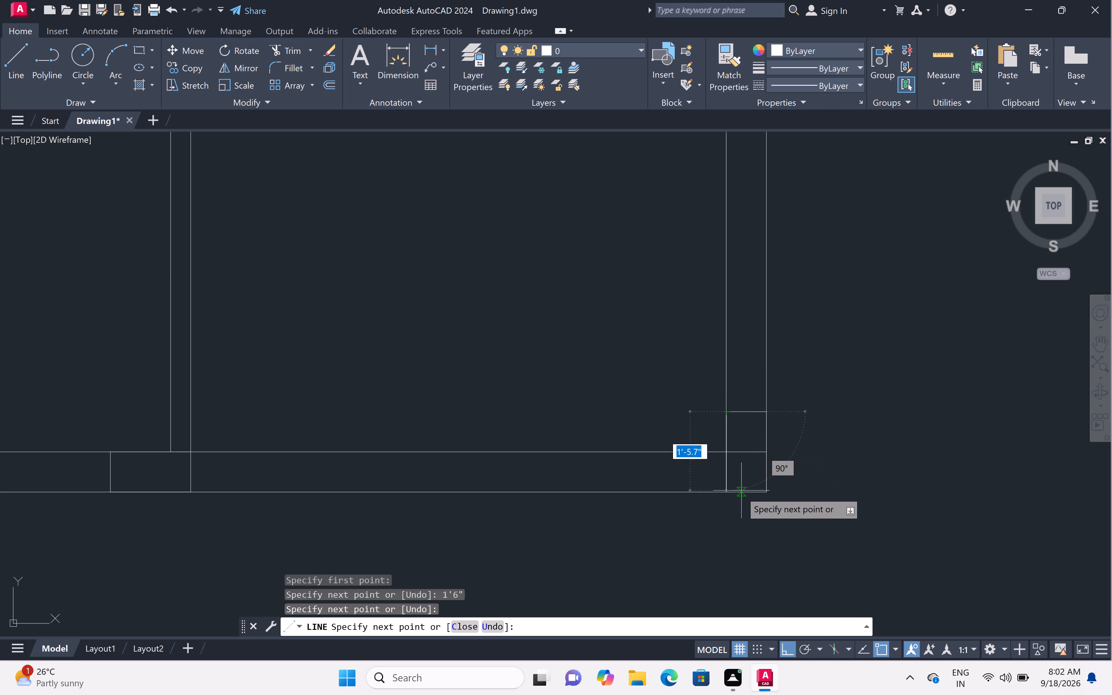
{"action": "double_click", "coordinate": [730, 492]}
{"action": "key", "text": "Escape"}
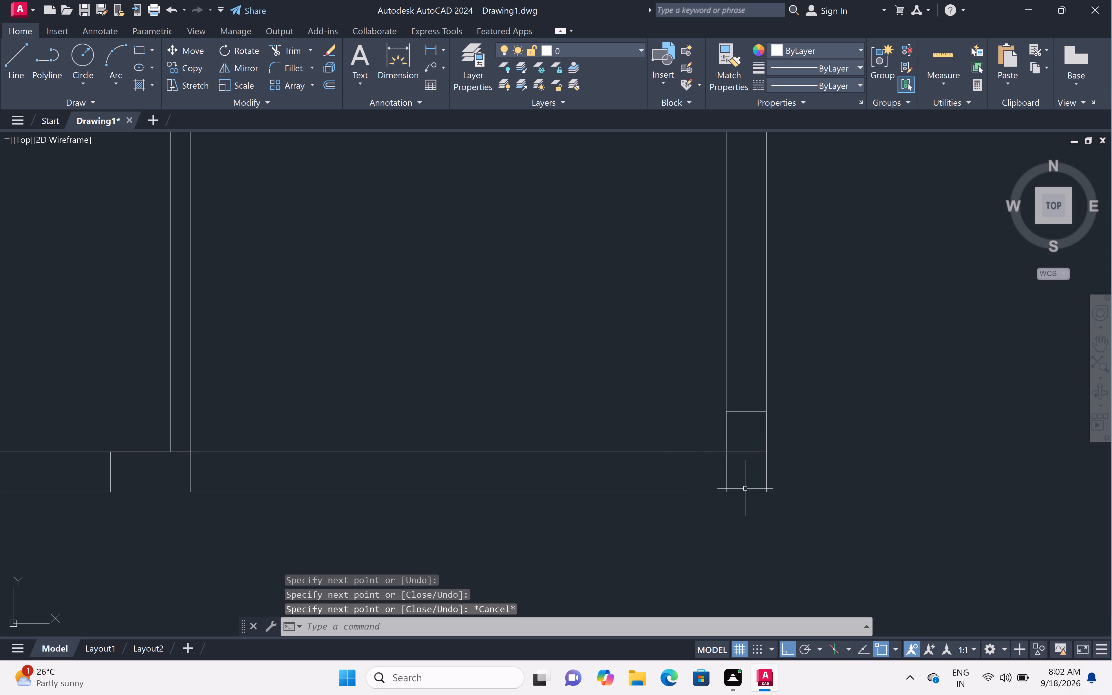
Trim the bottom wall's inner line where it crosses the new bottom-right corner block.
{"action": "key", "text": "t"}
{"action": "type", "text": "r"}
{"action": "key", "text": "space"}
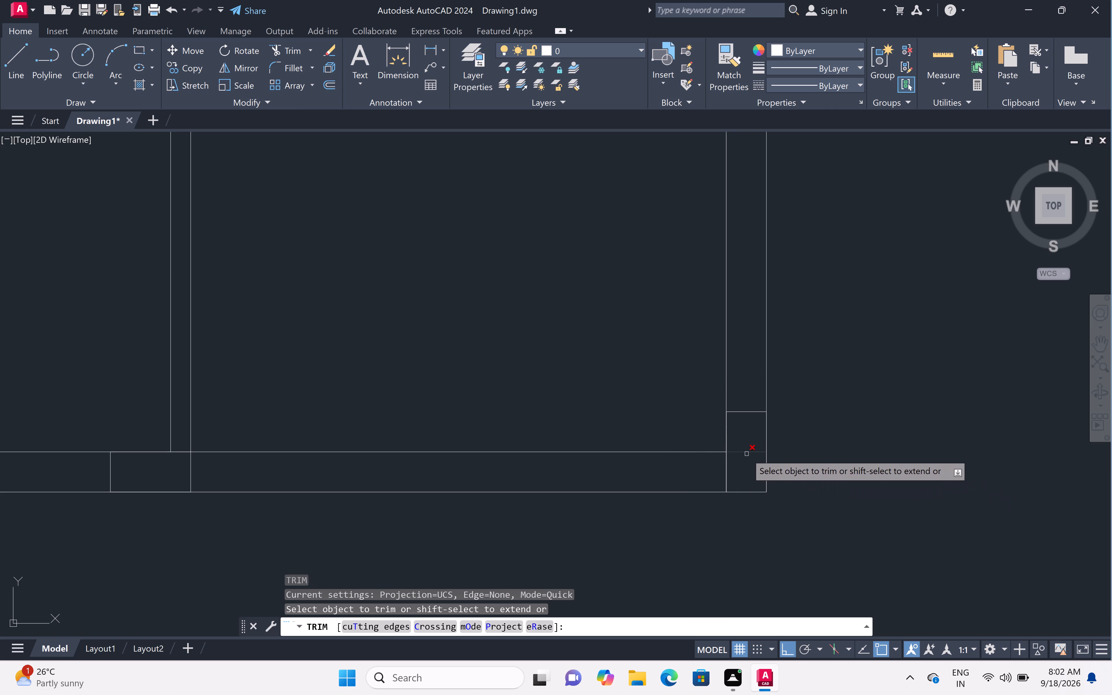
{"action": "left_click", "coordinate": [747, 450]}
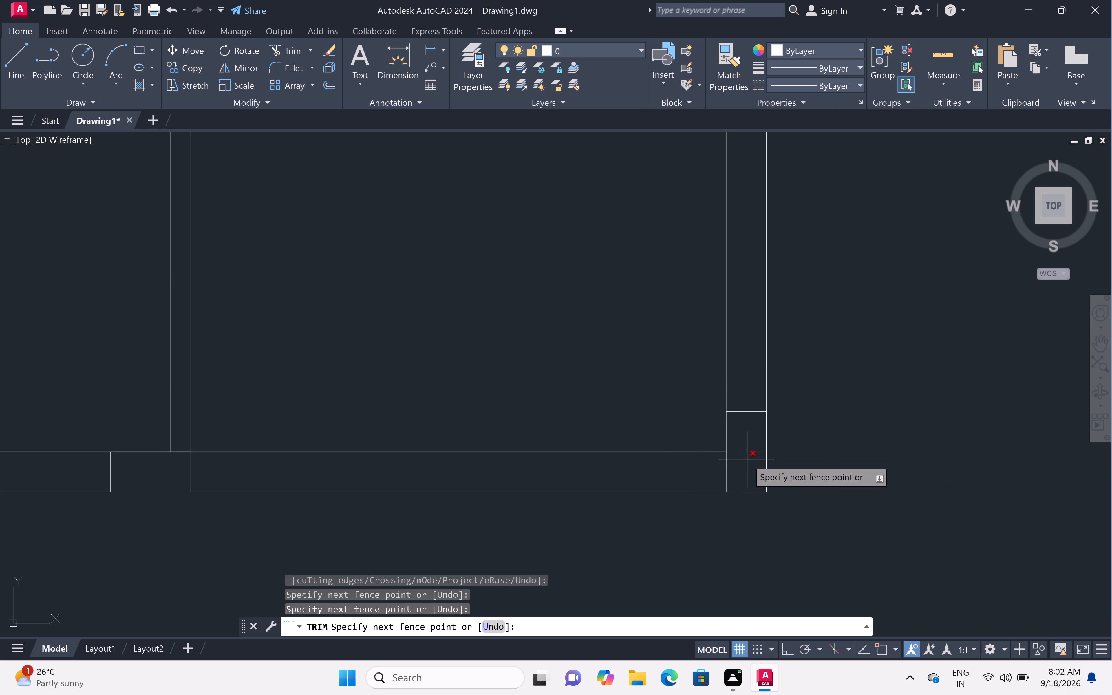
{"action": "left_click", "coordinate": [747, 460]}
{"action": "key", "text": "Escape"}
Hatch the three blocks along the top wall with a Solid fill in colour 0,0,0.
{"action": "scroll", "coordinate": [749, 456], "scroll_direction": "down", "scroll_amount": 5}
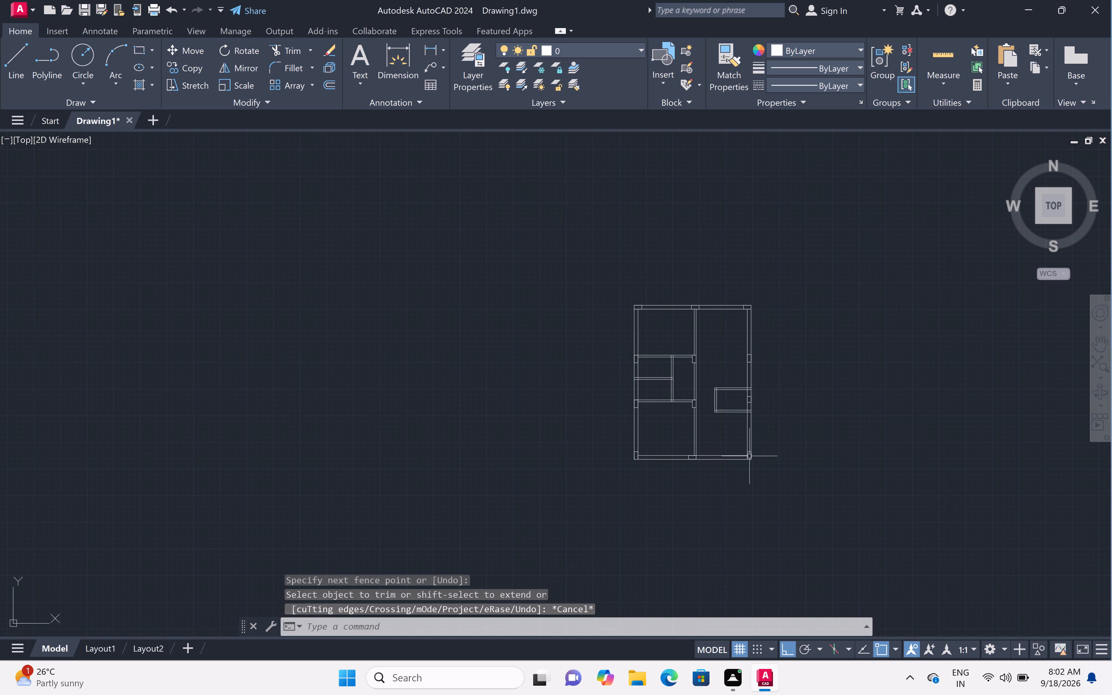
{"action": "scroll", "coordinate": [642, 303], "scroll_direction": "up", "scroll_amount": 4}
{"action": "scroll", "coordinate": [642, 306], "scroll_direction": "down", "scroll_amount": 2}
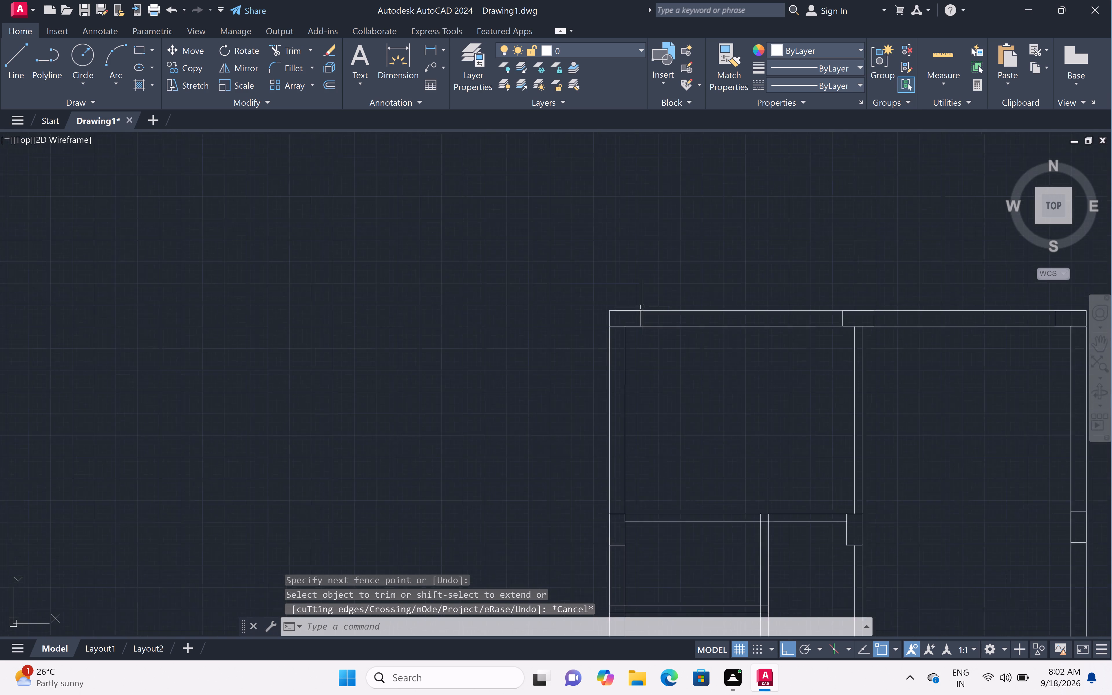
{"action": "type", "text": "h"}
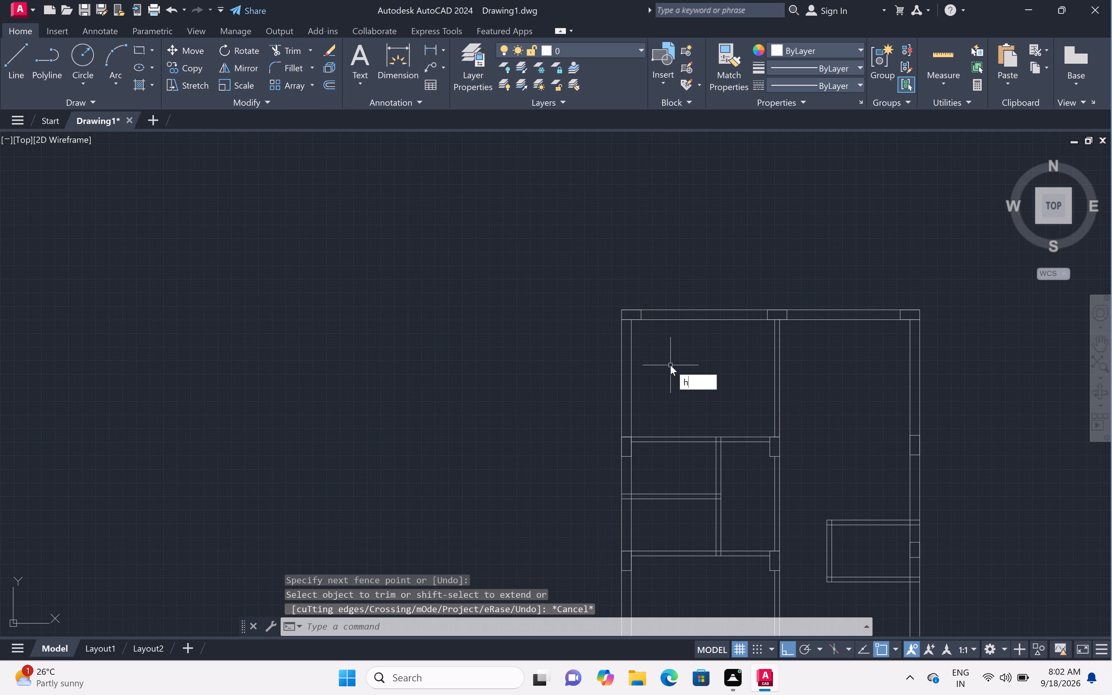
{"action": "key", "text": "space"}
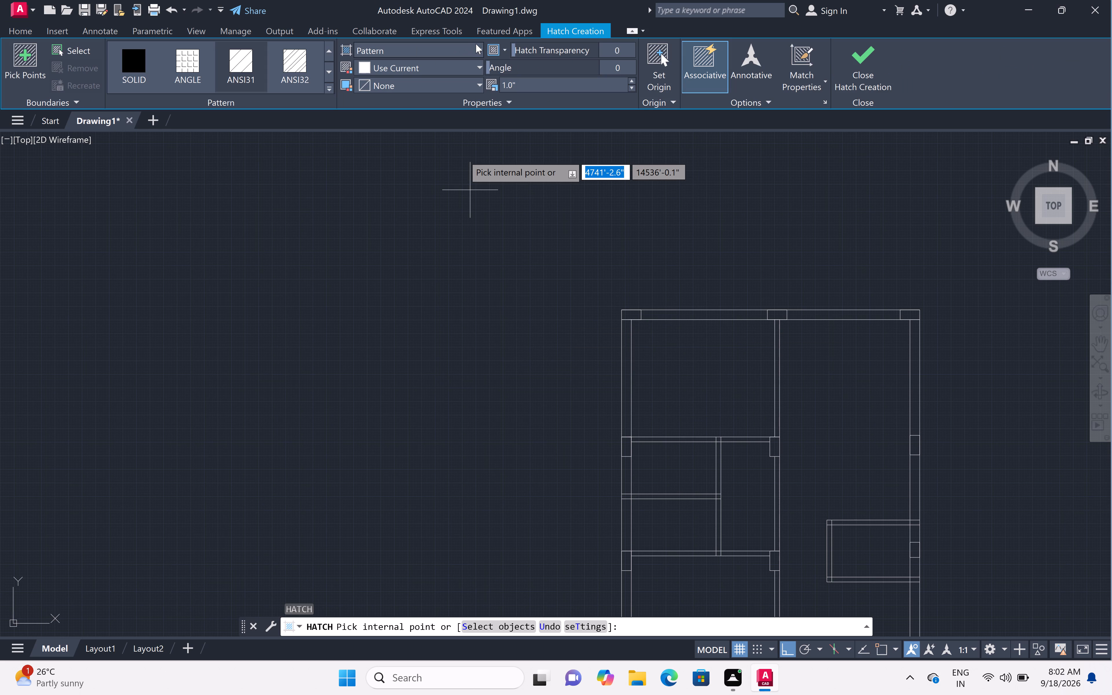
{"action": "left_click", "coordinate": [478, 45]}
{"action": "left_click", "coordinate": [465, 68]}
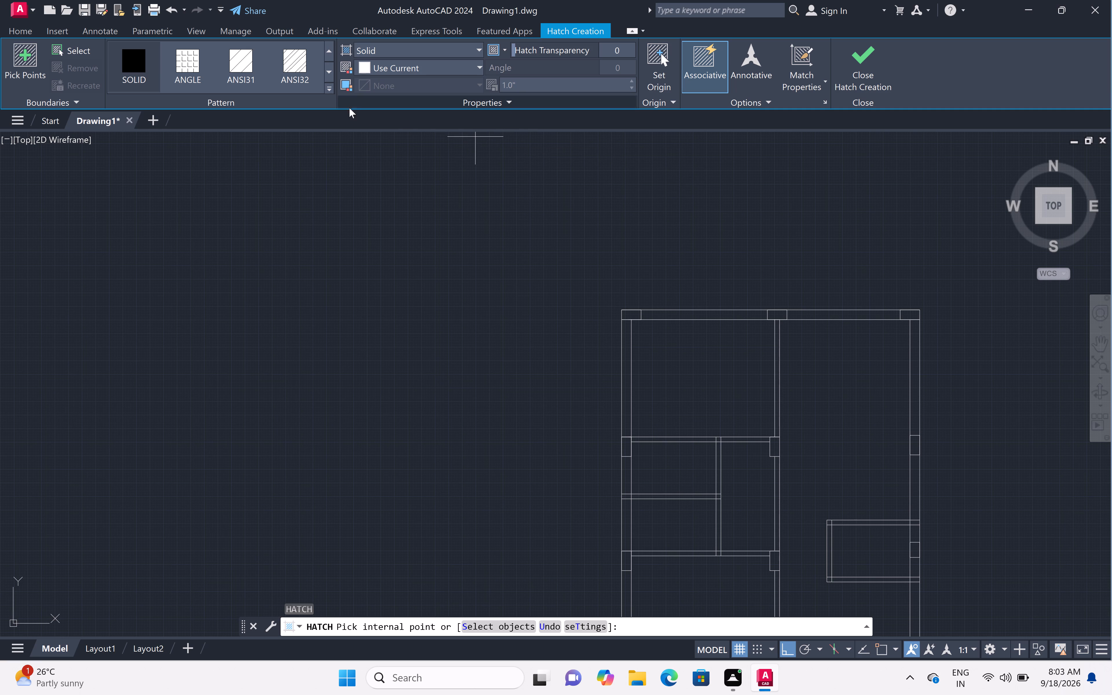
{"action": "left_click", "coordinate": [477, 67]}
{"action": "left_click", "coordinate": [367, 134]}
{"action": "scroll", "coordinate": [382, 136], "scroll_direction": "down", "scroll_amount": 1}
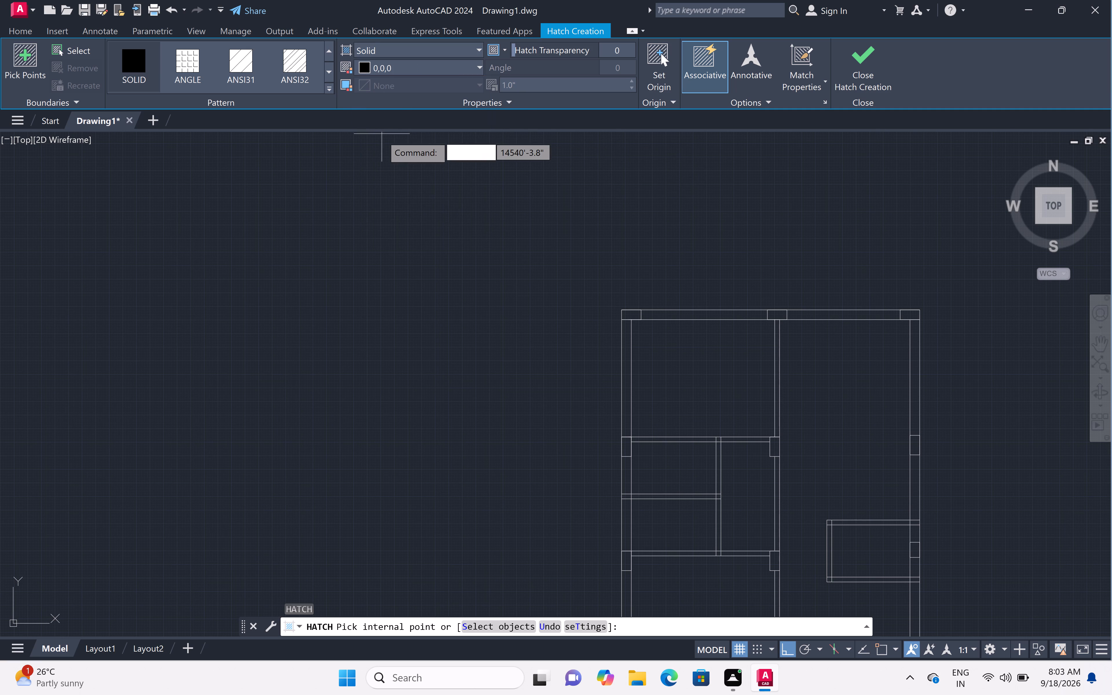
{"action": "scroll", "coordinate": [382, 136], "scroll_direction": "down", "scroll_amount": 2}
{"action": "scroll", "coordinate": [455, 186], "scroll_direction": "up", "scroll_amount": 2}
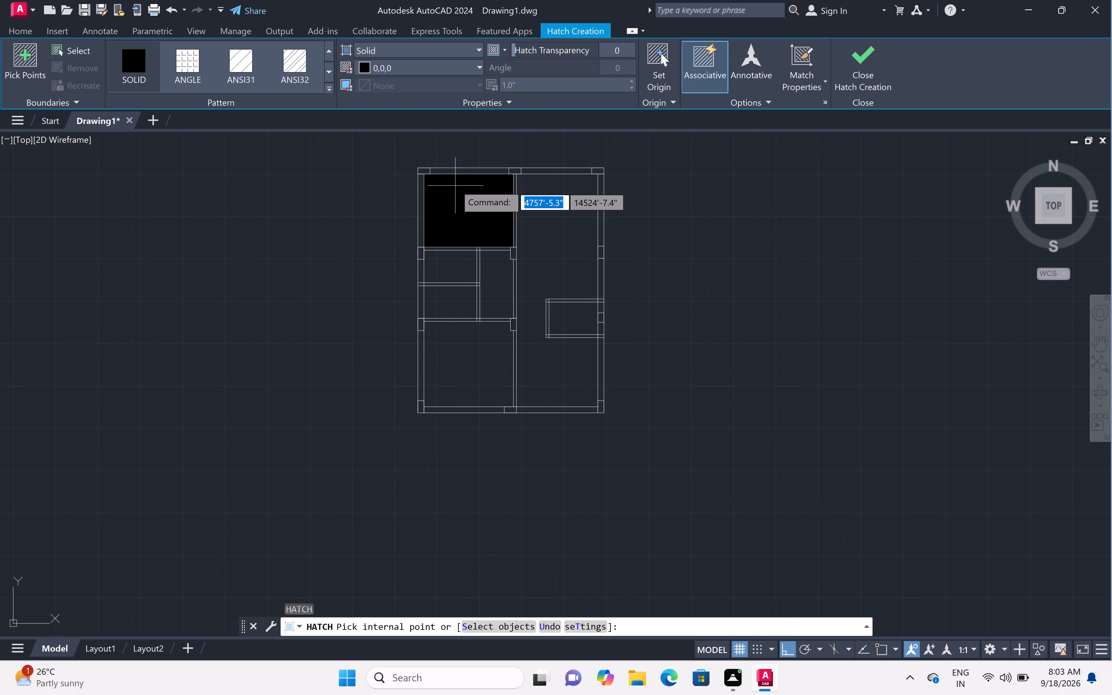
{"action": "scroll", "coordinate": [450, 164], "scroll_direction": "up", "scroll_amount": 3}
{"action": "left_click", "coordinate": [382, 184]}
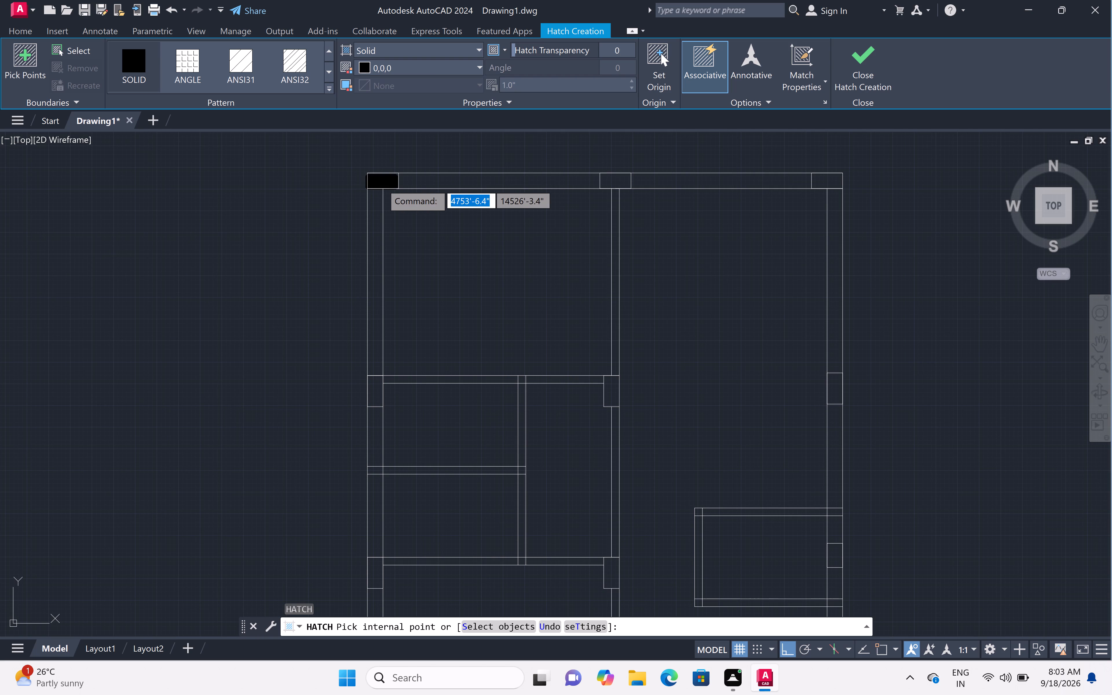
{"action": "left_click", "coordinate": [619, 178]}
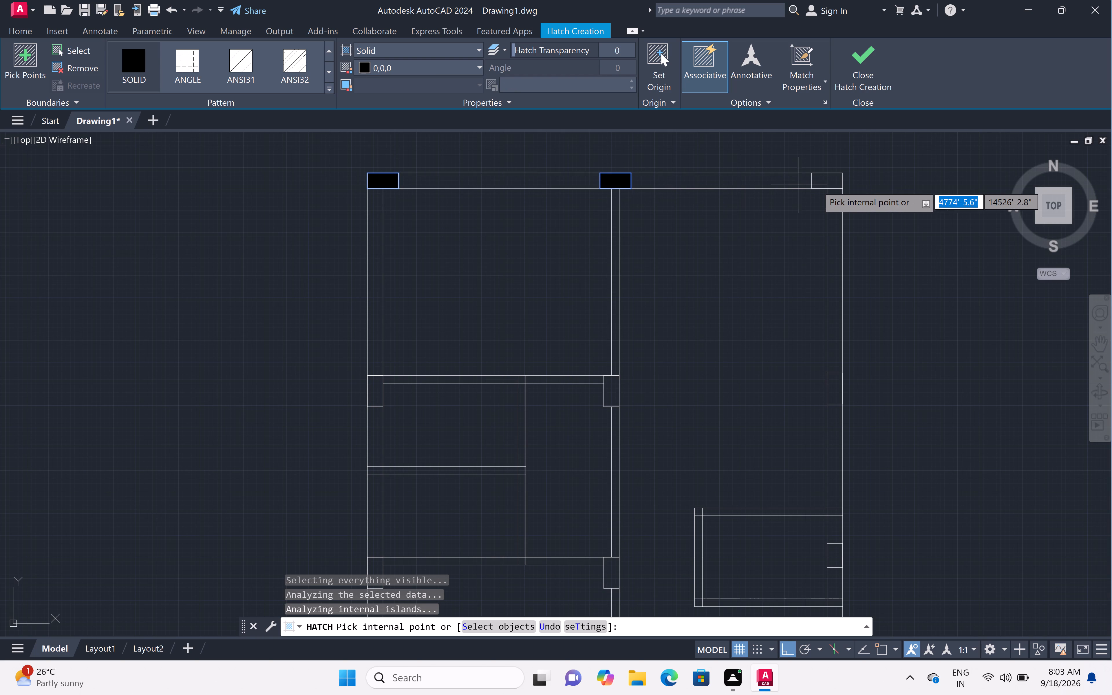
{"action": "left_click", "coordinate": [820, 181]}
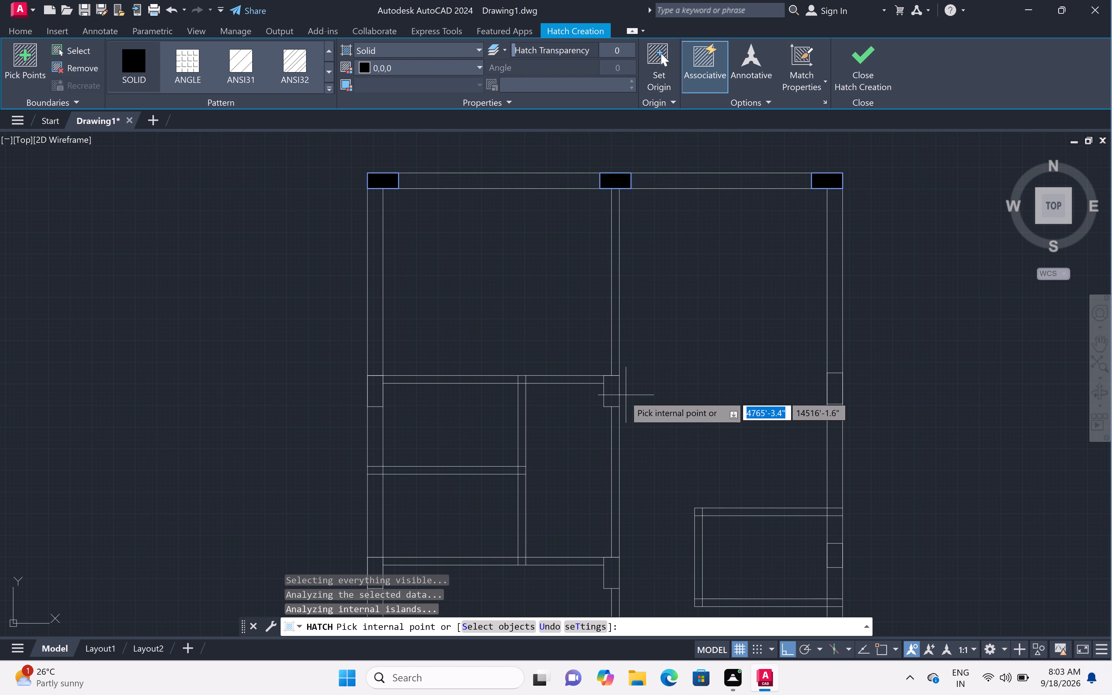
Add the solid fill to the three blocks level with the uppermost horizontal partition and the block beside the small right-hand room.
{"action": "left_click", "coordinate": [613, 390]}
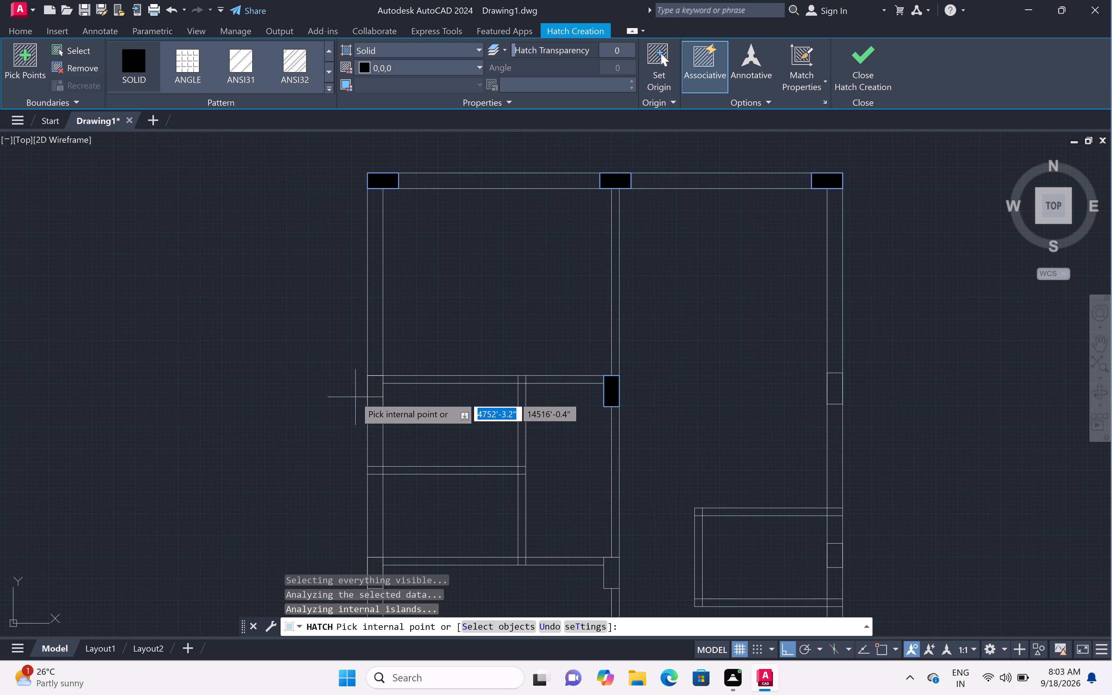
{"action": "left_click", "coordinate": [372, 389]}
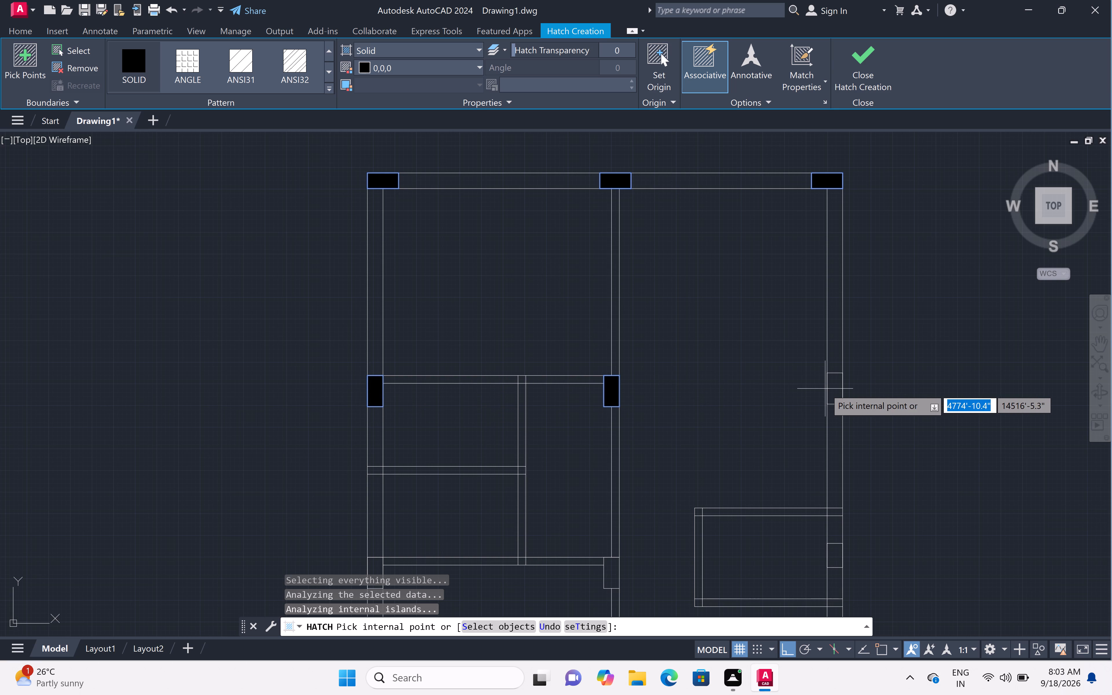
{"action": "left_click", "coordinate": [837, 389]}
{"action": "scroll", "coordinate": [837, 387], "scroll_direction": "down", "scroll_amount": 3}
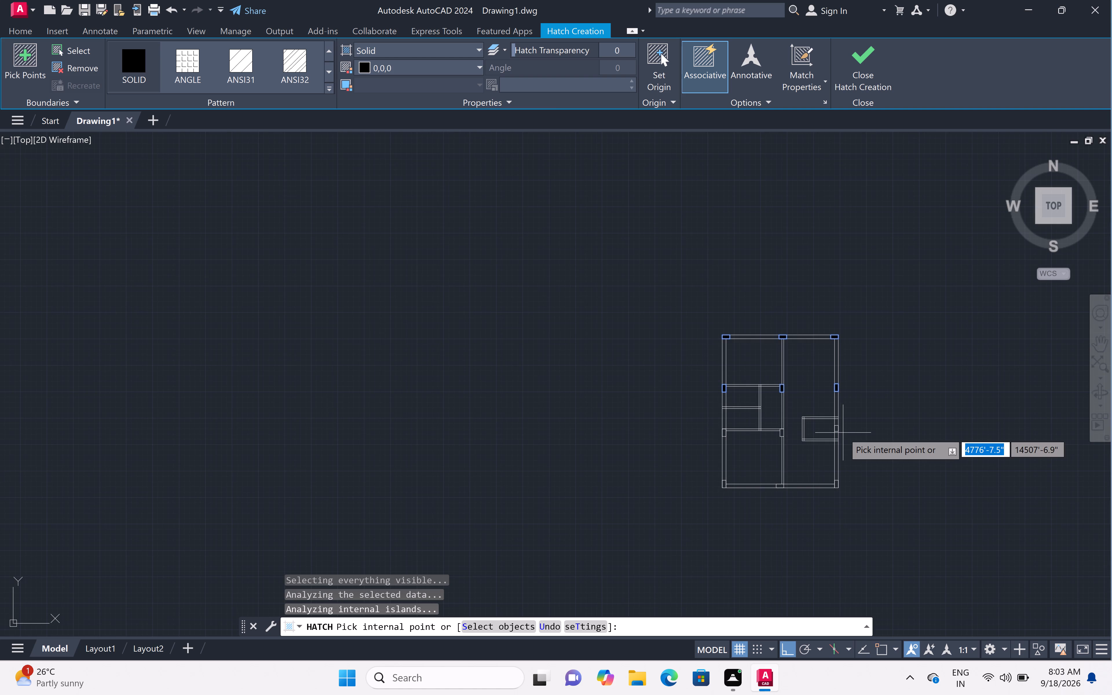
{"action": "scroll", "coordinate": [842, 433], "scroll_direction": "up", "scroll_amount": 4}
{"action": "left_click", "coordinate": [799, 416]}
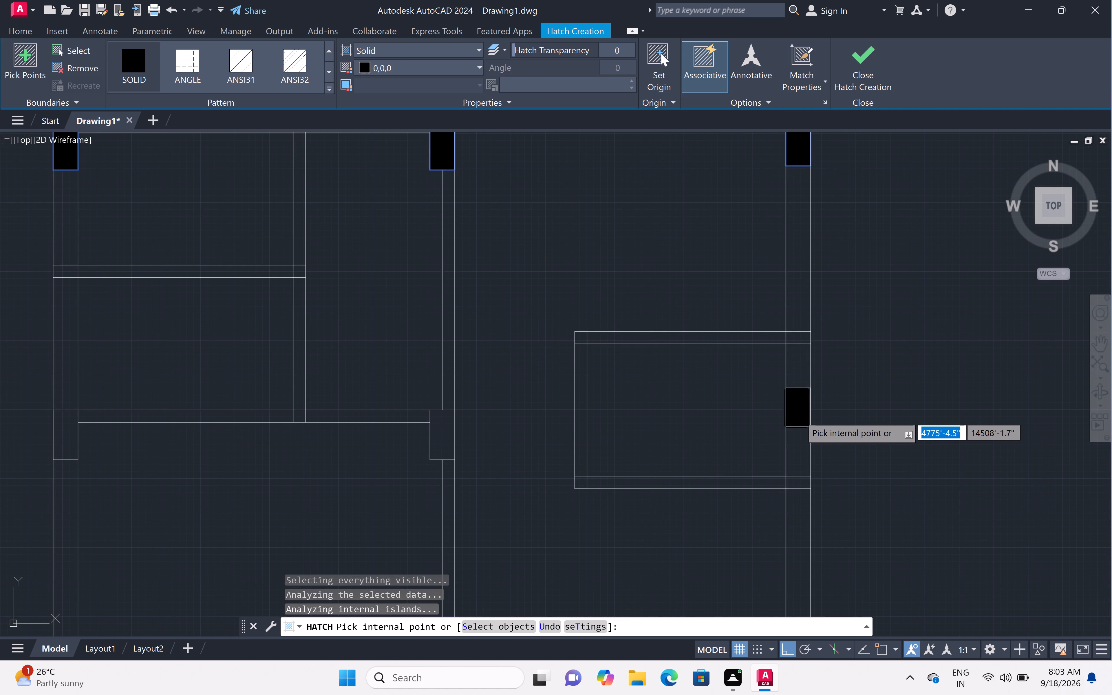
Add the solid fill to the three blocks along the bottom wall: both corners and the middle partition junction.
{"action": "scroll", "coordinate": [800, 407], "scroll_direction": "down", "scroll_amount": 6}
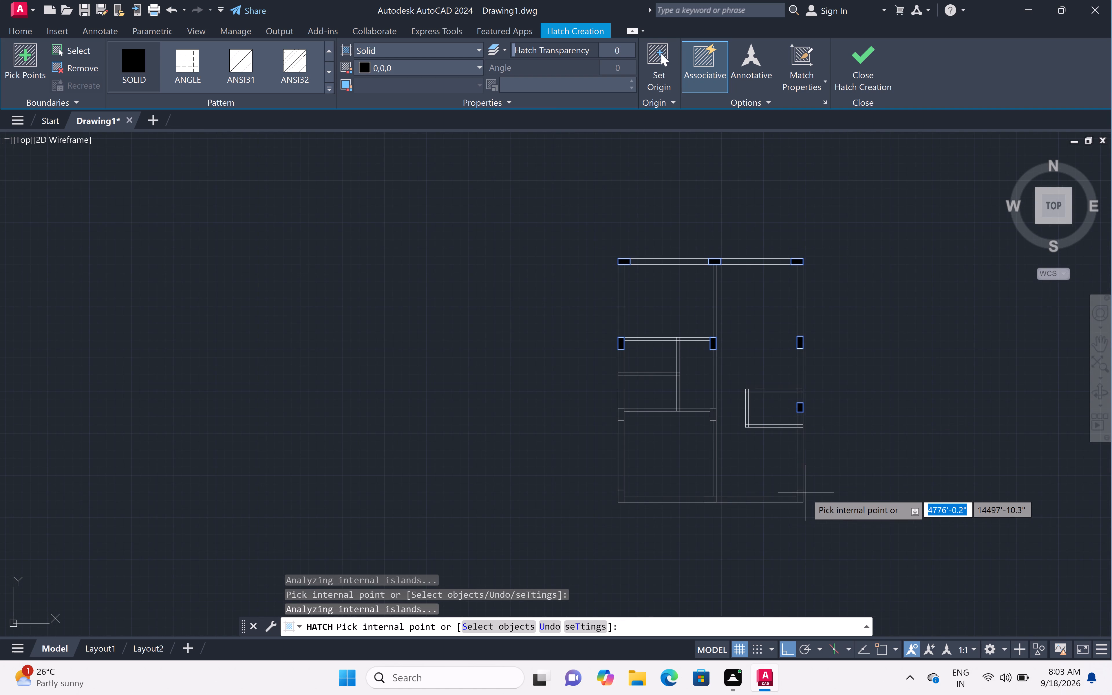
{"action": "scroll", "coordinate": [802, 498], "scroll_direction": "up", "scroll_amount": 3}
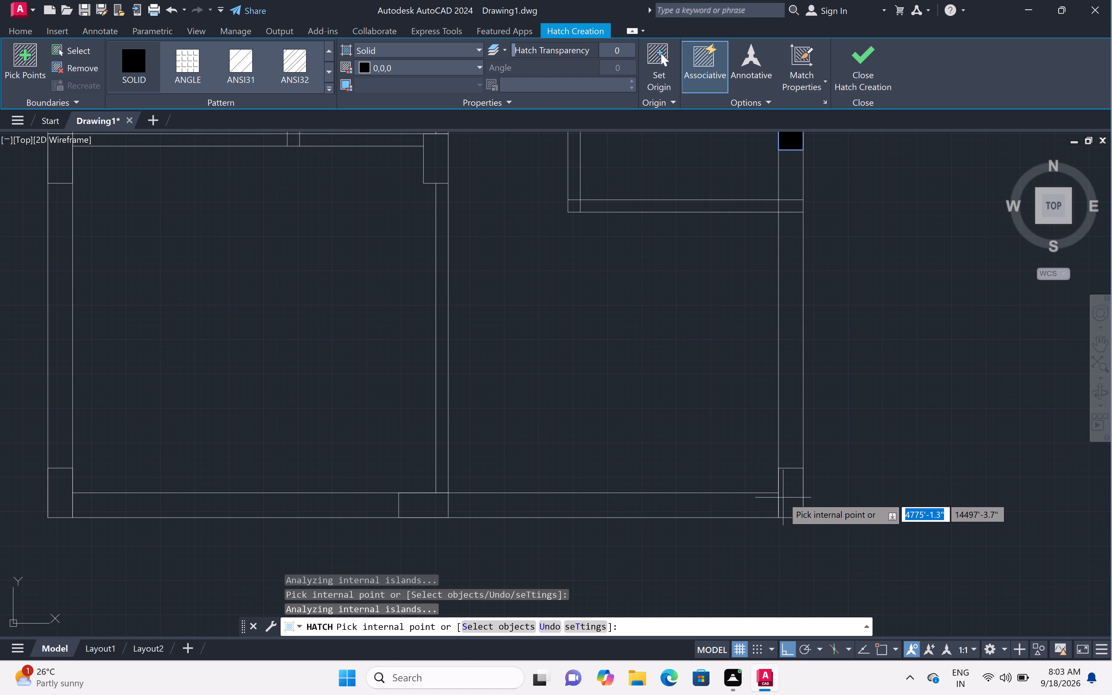
{"action": "left_click", "coordinate": [787, 497]}
{"action": "scroll", "coordinate": [780, 467], "scroll_direction": "down", "scroll_amount": 4}
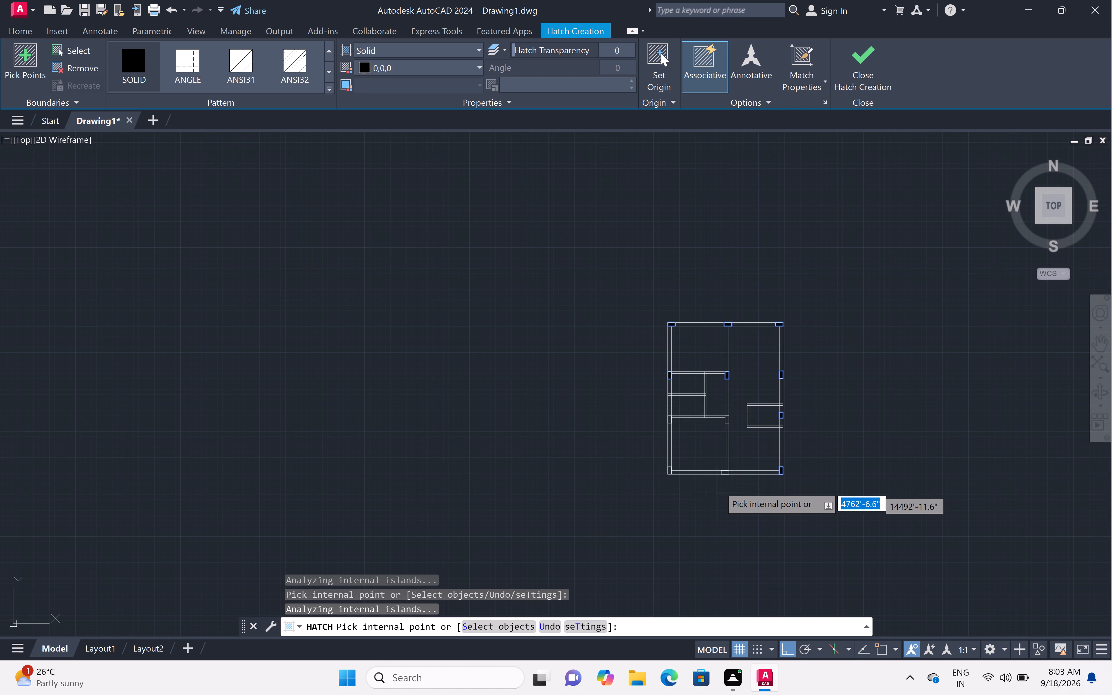
{"action": "scroll", "coordinate": [726, 474], "scroll_direction": "up", "scroll_amount": 5}
{"action": "left_click", "coordinate": [723, 465]}
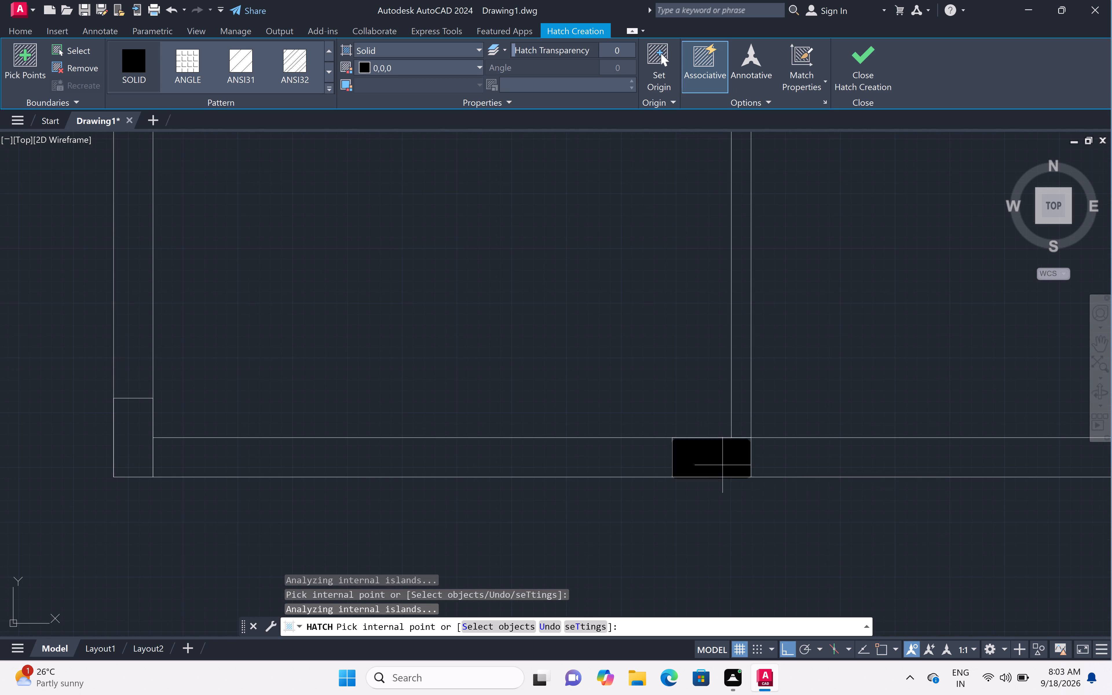
{"action": "scroll", "coordinate": [725, 453], "scroll_direction": "down", "scroll_amount": 5}
{"action": "scroll", "coordinate": [660, 451], "scroll_direction": "up", "scroll_amount": 2}
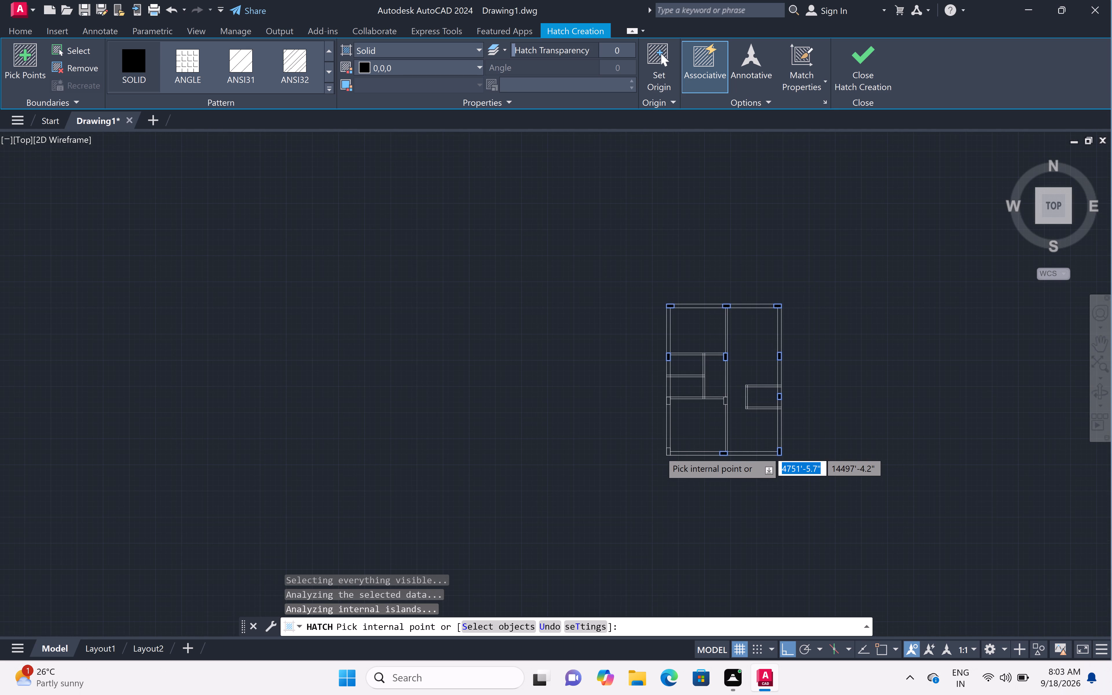
{"action": "scroll", "coordinate": [660, 451], "scroll_direction": "up", "scroll_amount": 3}
{"action": "scroll", "coordinate": [699, 443], "scroll_direction": "up", "scroll_amount": 3}
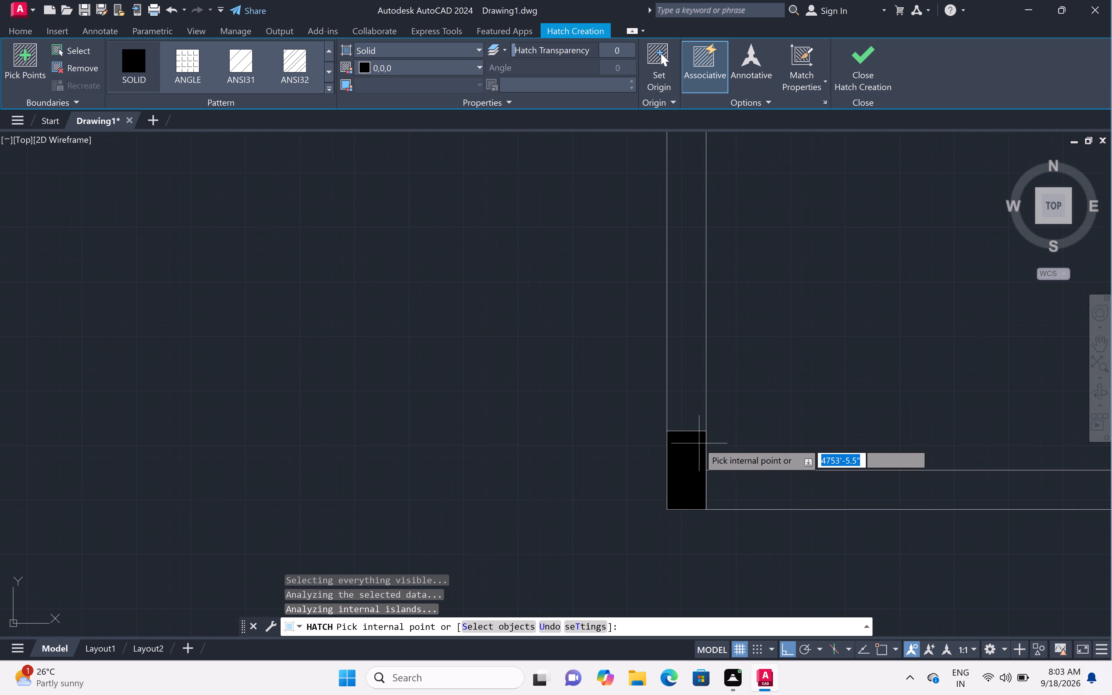
{"action": "left_click", "coordinate": [694, 456]}
Add the solid fill to the two blocks at the ends of the left side's lowest horizontal partition.
{"action": "scroll", "coordinate": [699, 429], "scroll_direction": "down", "scroll_amount": 4}
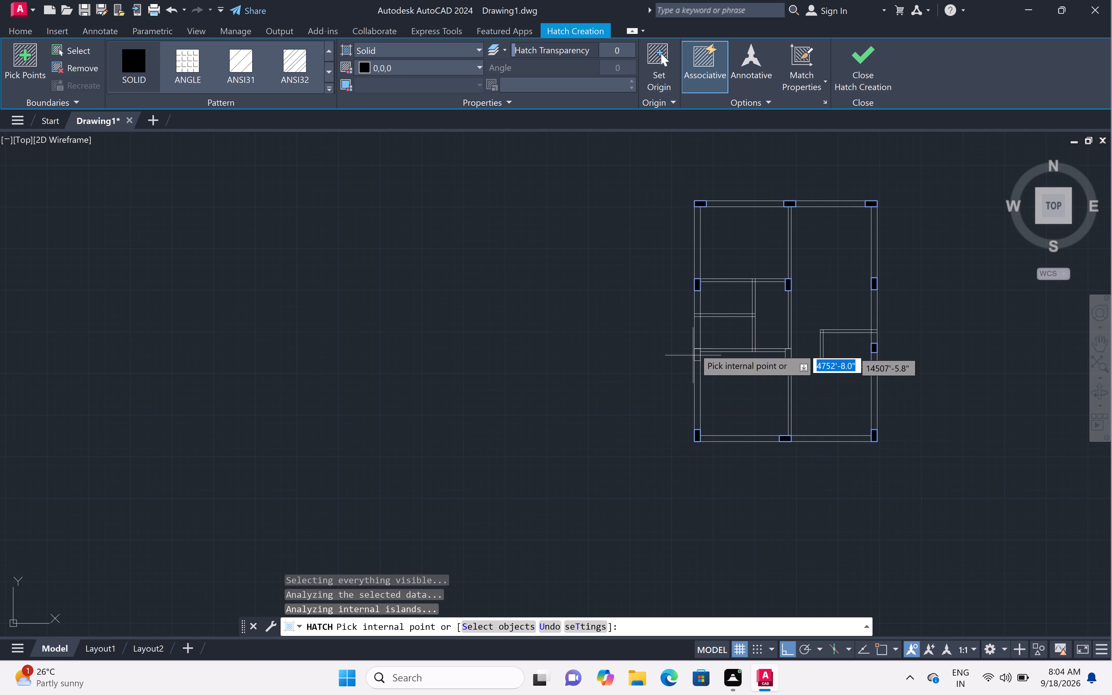
{"action": "scroll", "coordinate": [695, 349], "scroll_direction": "up", "scroll_amount": 4}
{"action": "left_click", "coordinate": [705, 372]}
{"action": "scroll", "coordinate": [714, 365], "scroll_direction": "down", "scroll_amount": 3}
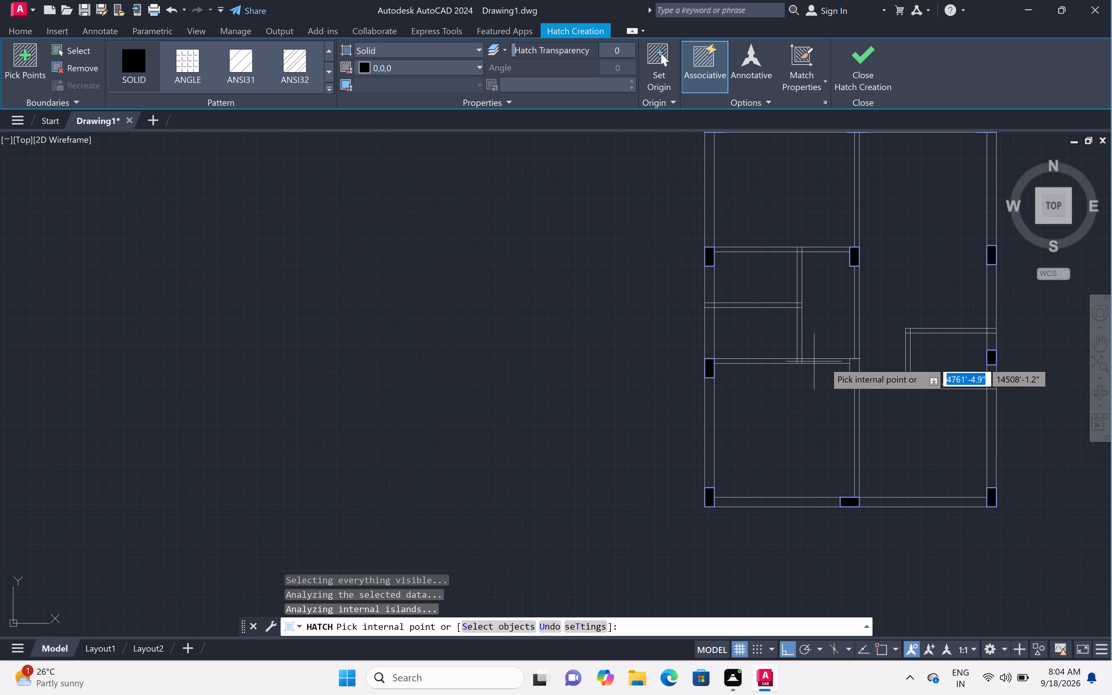
{"action": "scroll", "coordinate": [856, 365], "scroll_direction": "up", "scroll_amount": 2}
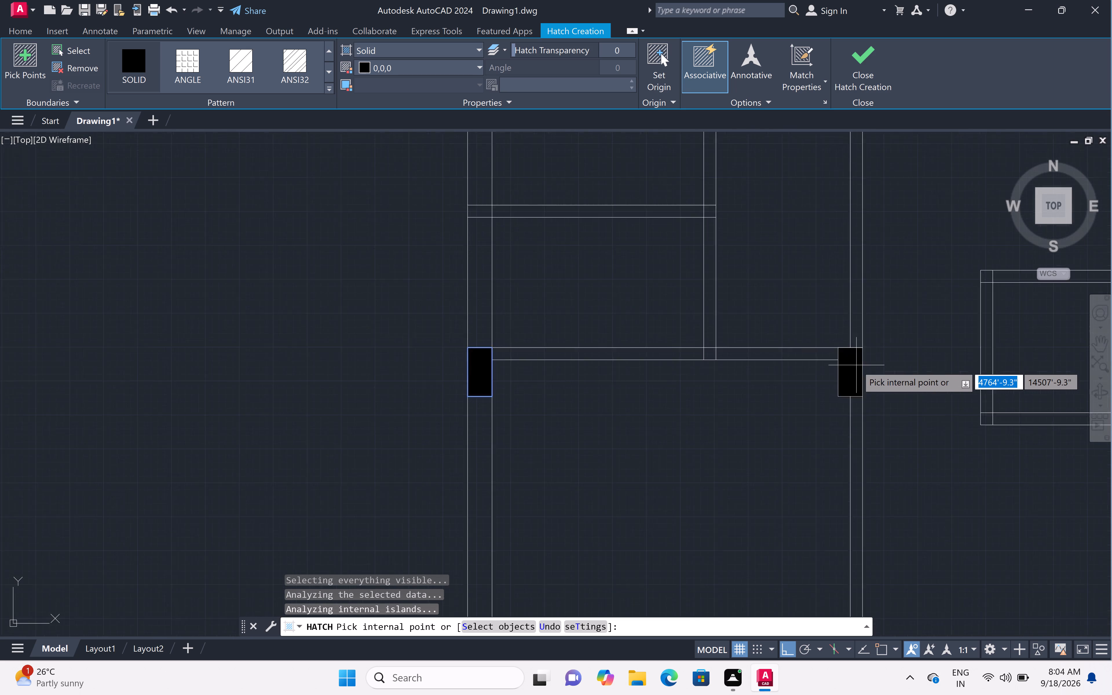
{"action": "scroll", "coordinate": [856, 365], "scroll_direction": "up", "scroll_amount": 1}
{"action": "left_click", "coordinate": [856, 365]}
{"action": "scroll", "coordinate": [856, 365], "scroll_direction": "down", "scroll_amount": 6}
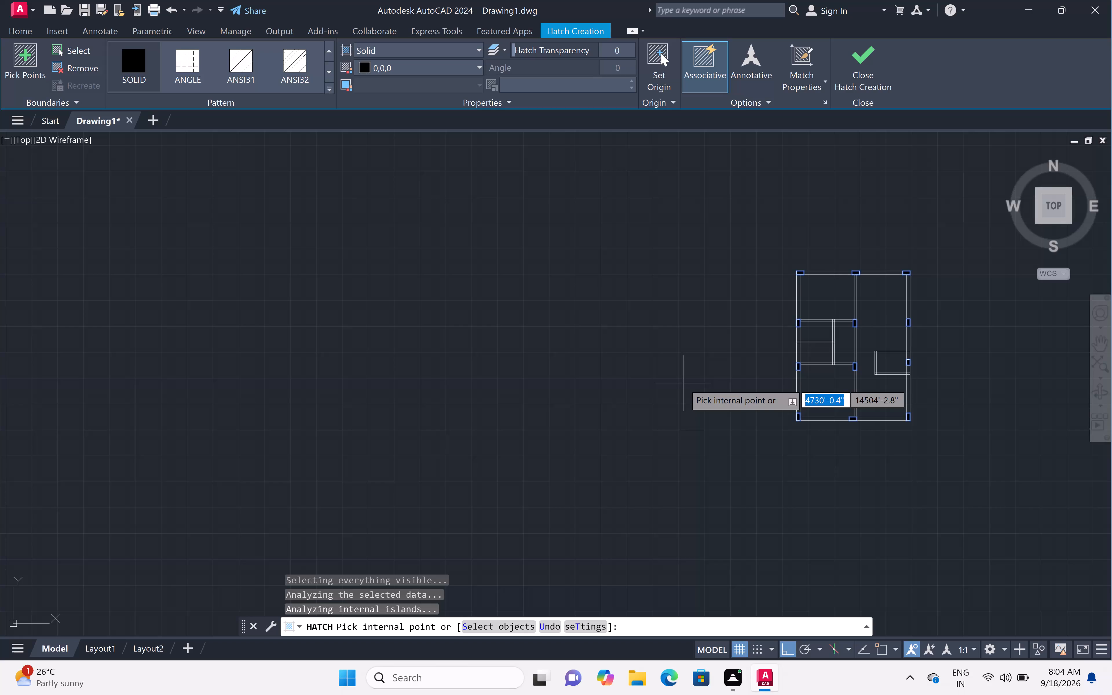
Finish the Hatch command, keeping the solid fills in the column blocks.
{"action": "key", "text": "Escape"}
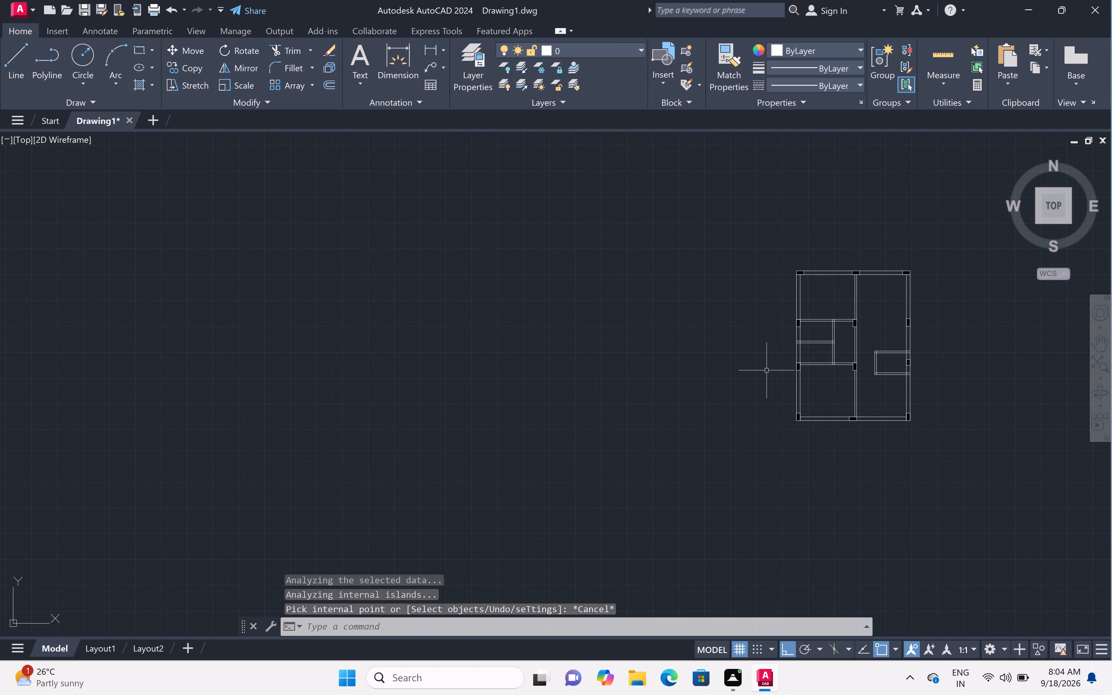
Outline a 5' long window opening with lines across the 9" top wall, between the left corner block and the middle block.
{"action": "scroll", "coordinate": [842, 392], "scroll_direction": "up", "scroll_amount": 1}
{"action": "middle_click_drag", "start_coordinate": [841, 392], "coordinate": [467, 447]}
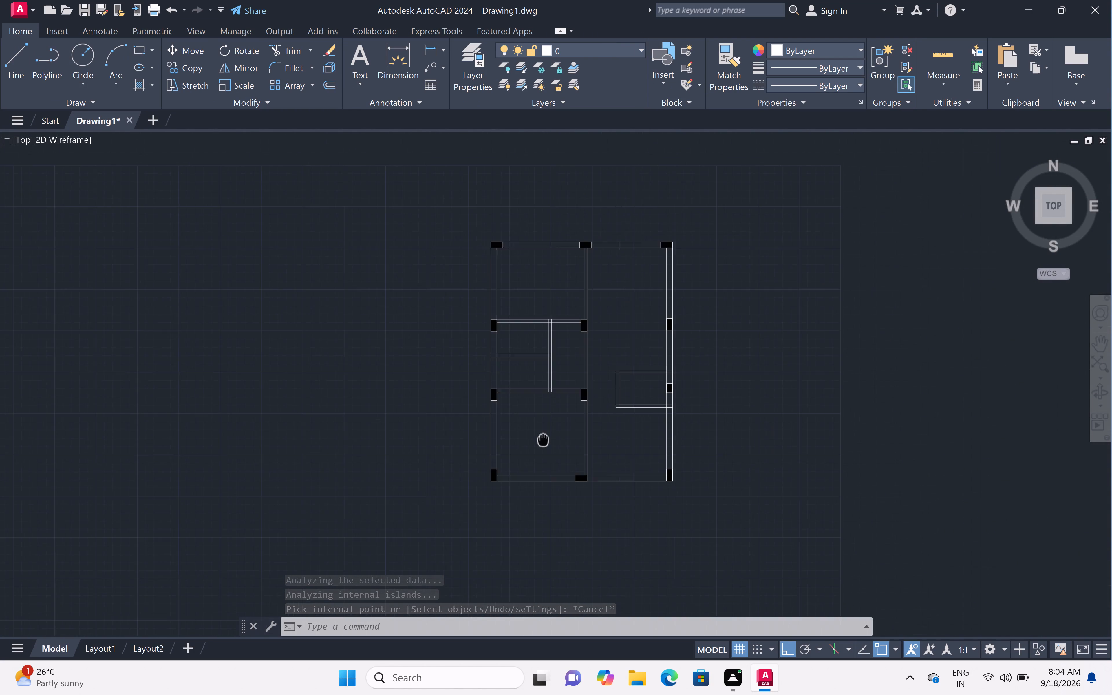
{"action": "middle_click_drag", "start_coordinate": [467, 447], "coordinate": [447, 449]}
{"action": "type", "text": "l"}
{"action": "key", "text": "space"}
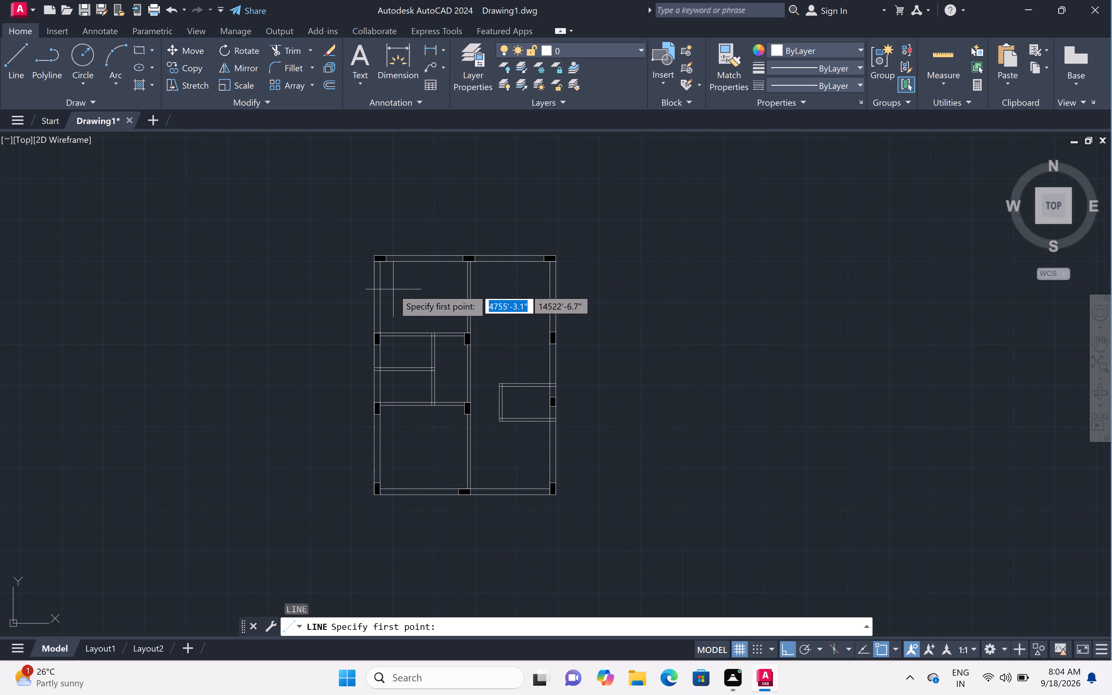
{"action": "scroll", "coordinate": [416, 258], "scroll_direction": "up", "scroll_amount": 1}
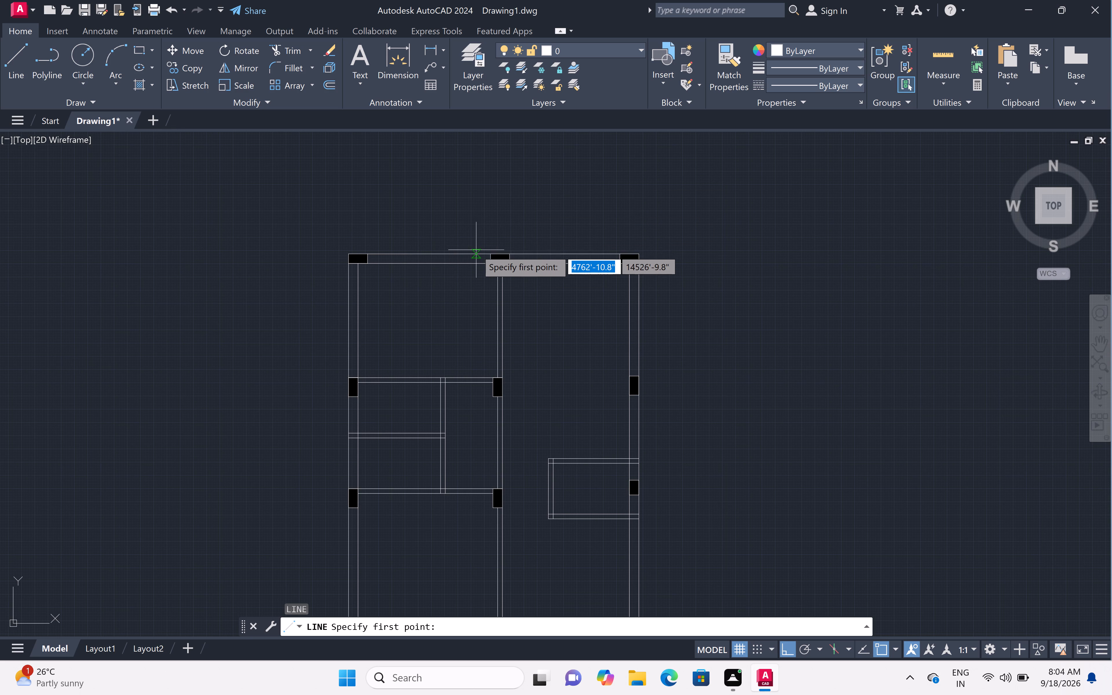
{"action": "scroll", "coordinate": [476, 250], "scroll_direction": "up", "scroll_amount": 3}
{"action": "type", "text": "l"}
{"action": "key", "text": "space"}
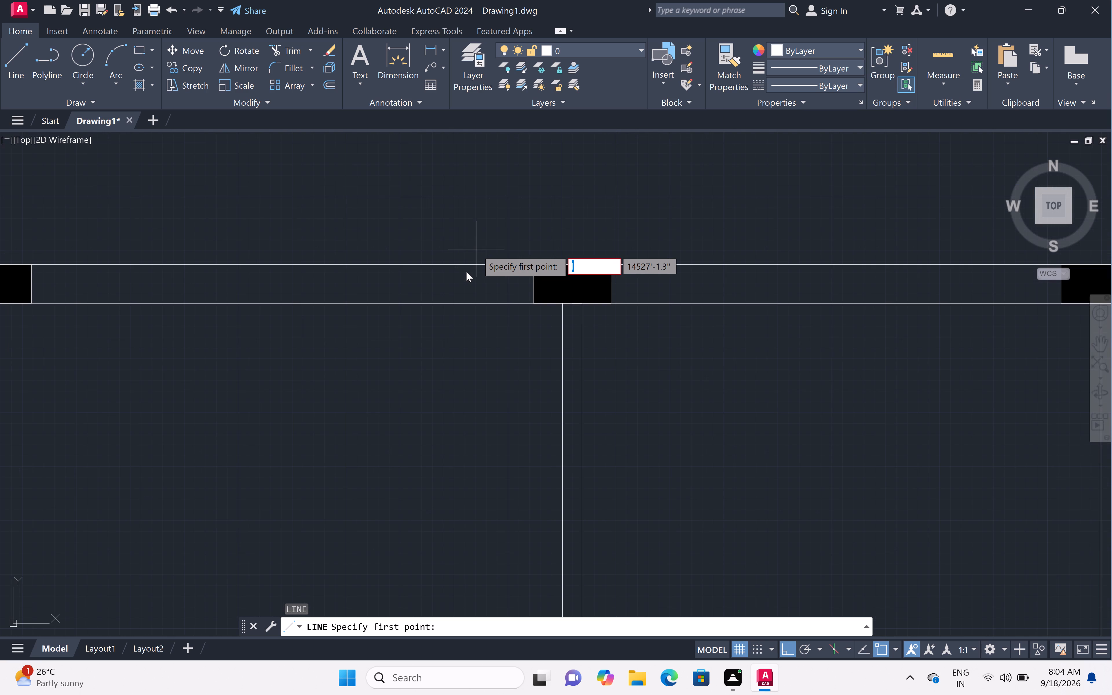
{"action": "key", "text": "Escape"}
{"action": "type", "text": "l"}
{"action": "key", "text": "space"}
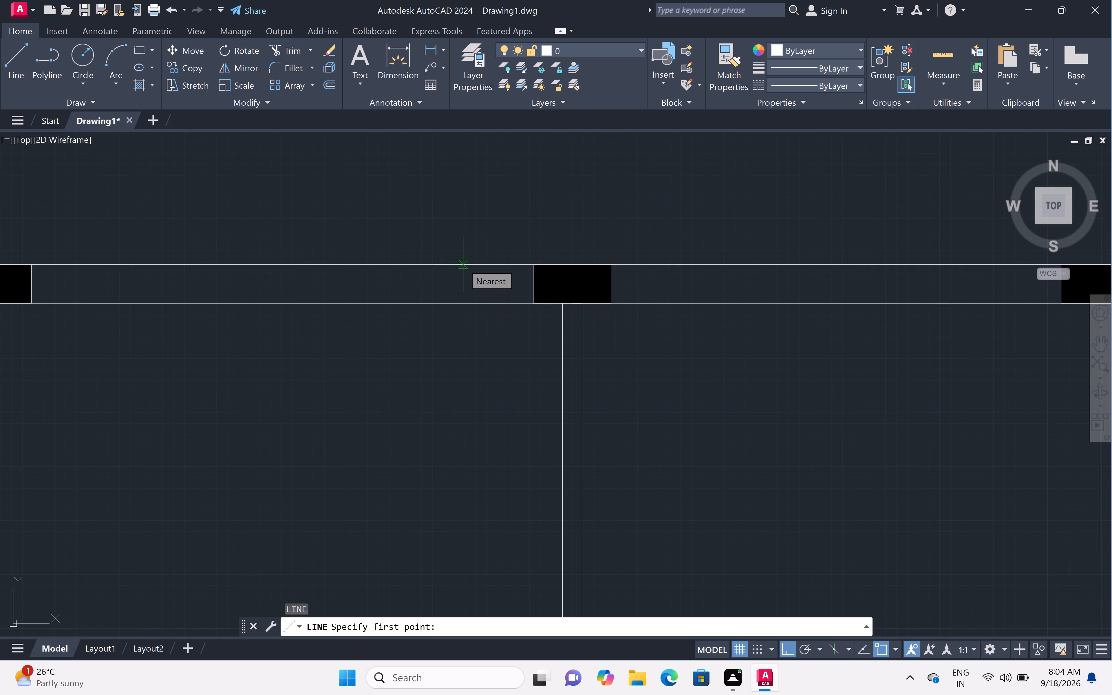
{"action": "left_click", "coordinate": [451, 263]}
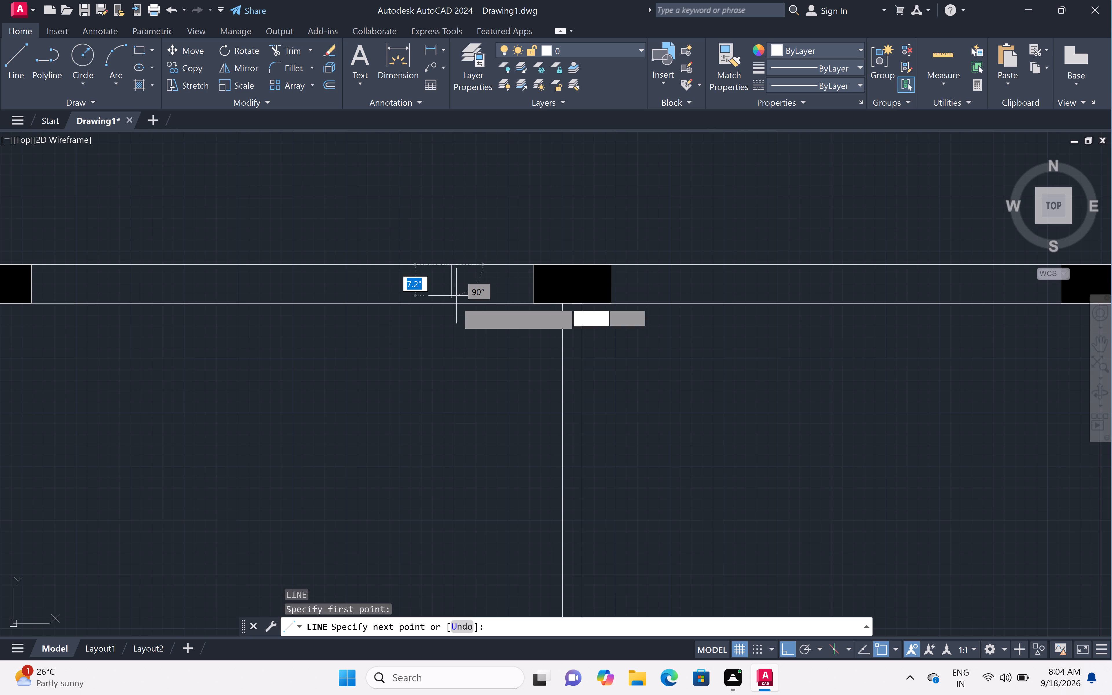
{"action": "left_click", "coordinate": [454, 307]}
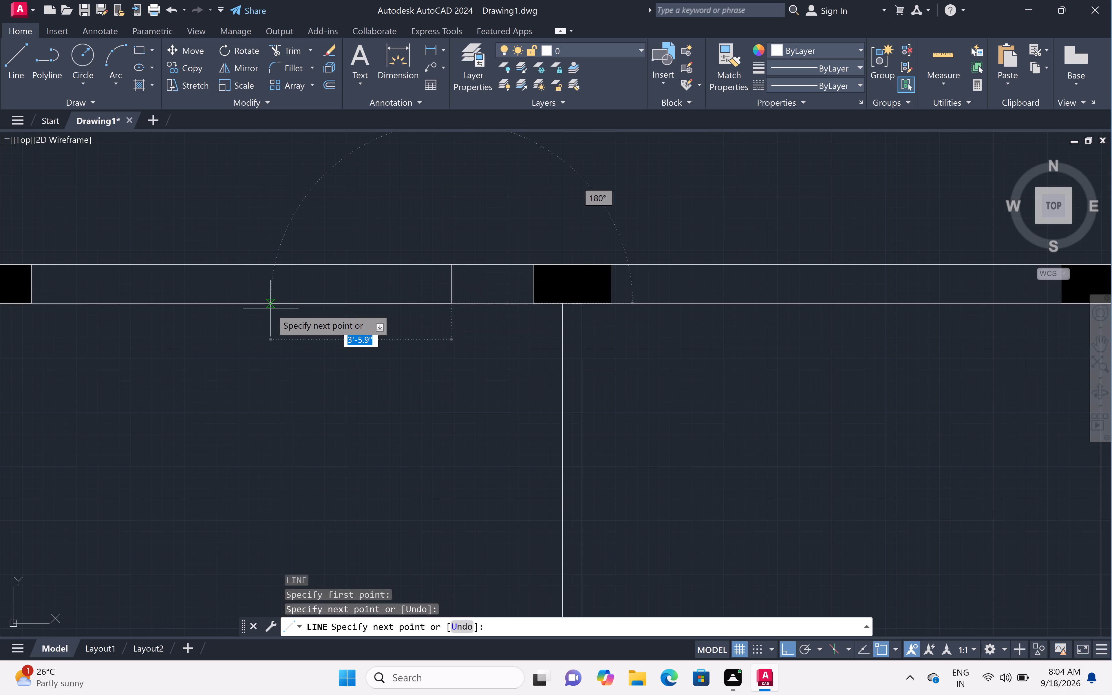
{"action": "type", "text": "5'"}
{"action": "key", "text": "space"}
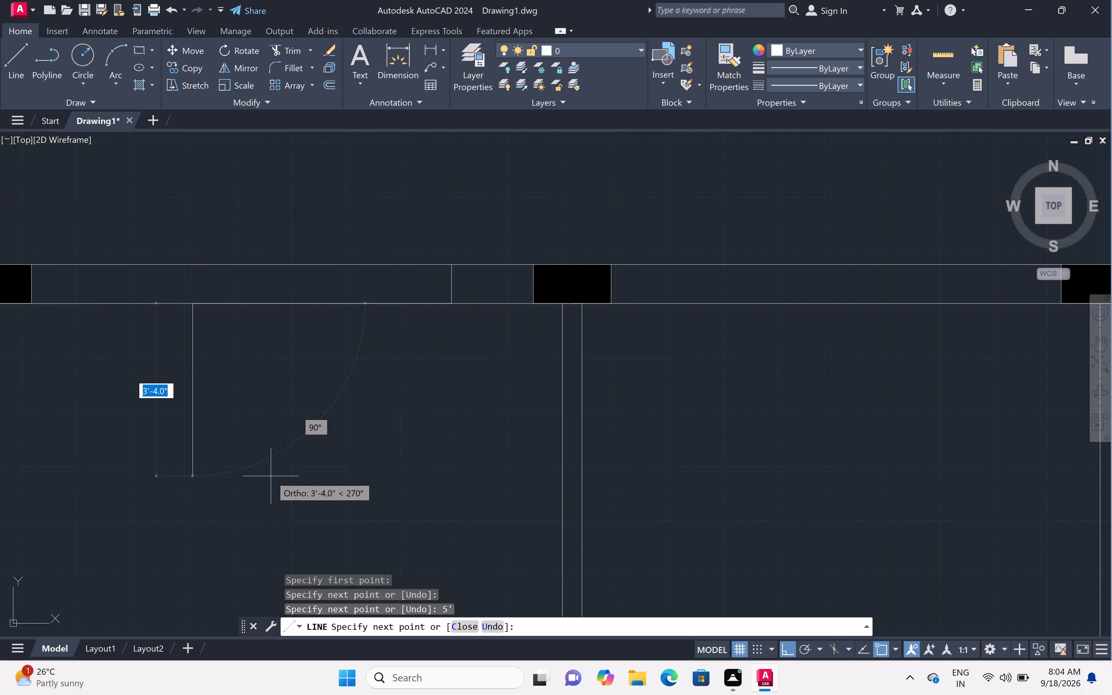
{"action": "left_click", "coordinate": [196, 266]}
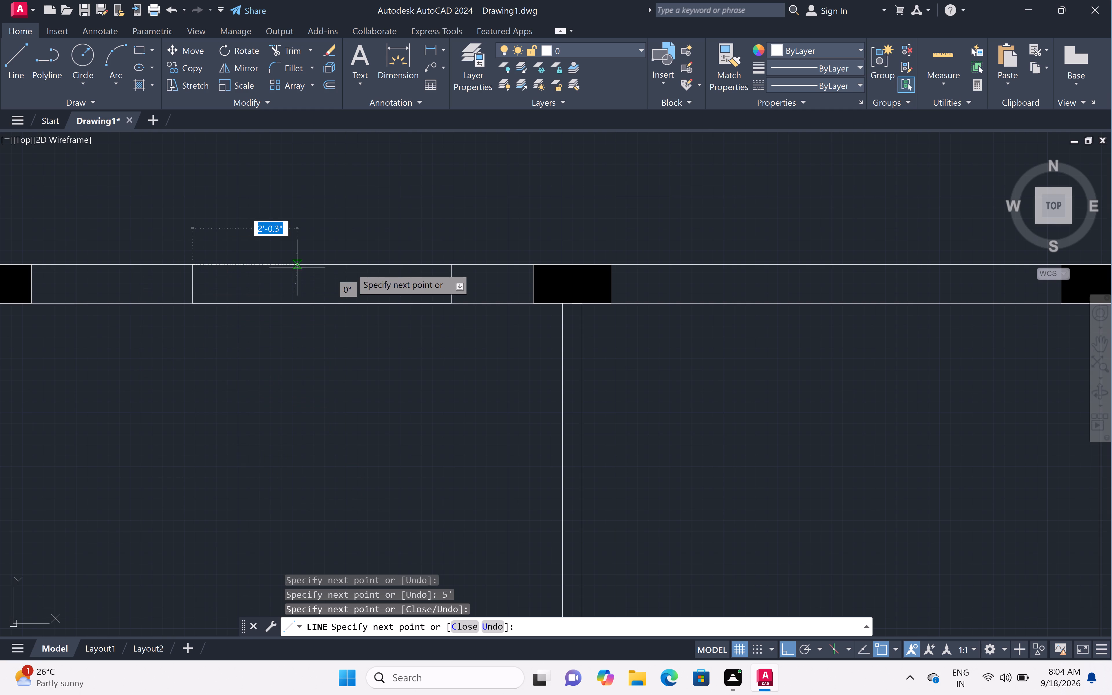
{"action": "left_click", "coordinate": [452, 265]}
{"action": "key", "text": "space"}
Outline a 2' long opening in the 9" left wall, starting at the lower edge of the block on the uppermost horizontal partition.
{"action": "scroll", "coordinate": [456, 265], "scroll_direction": "down", "scroll_amount": 5}
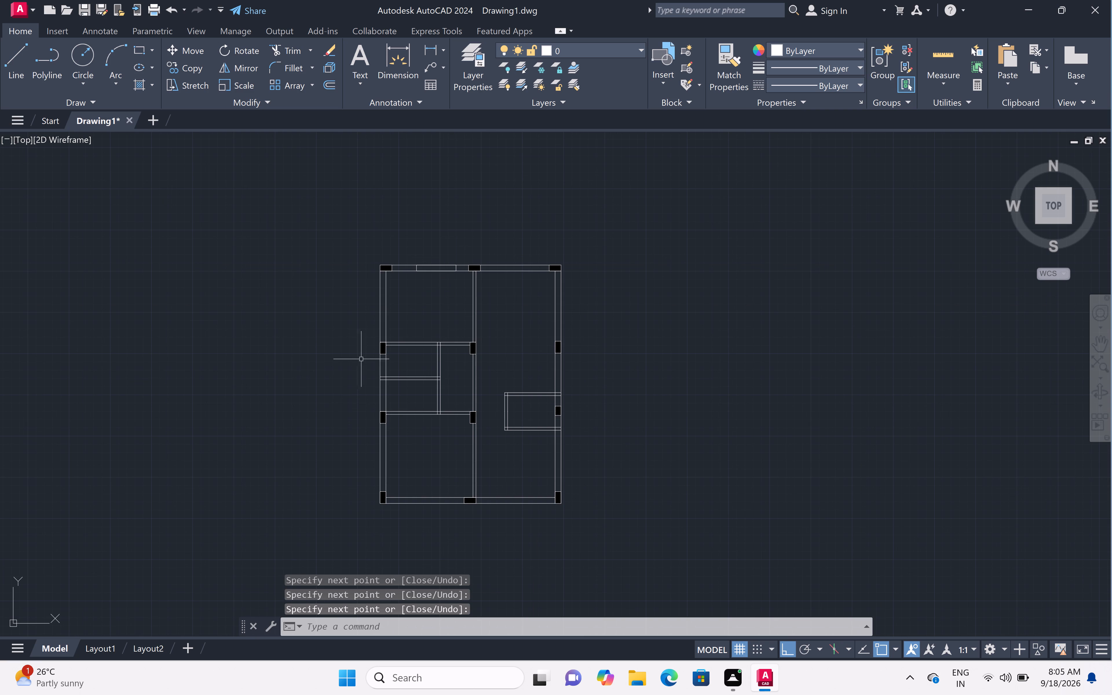
{"action": "scroll", "coordinate": [379, 357], "scroll_direction": "up", "scroll_amount": 5}
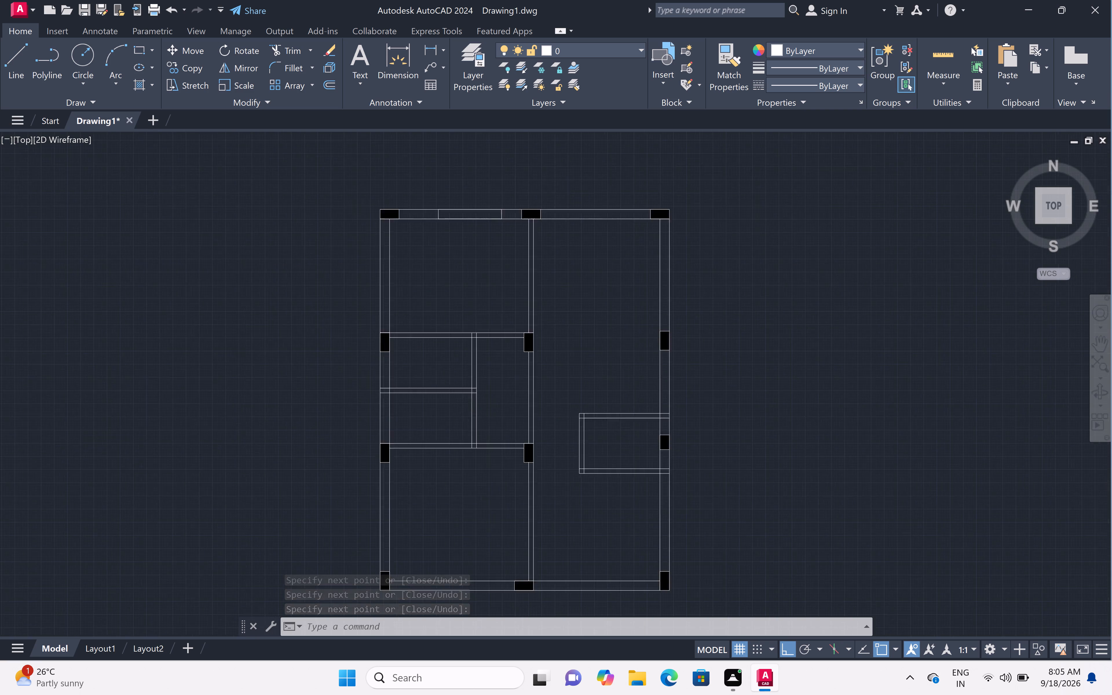
{"action": "type", "text": "l"}
{"action": "key", "text": "space"}
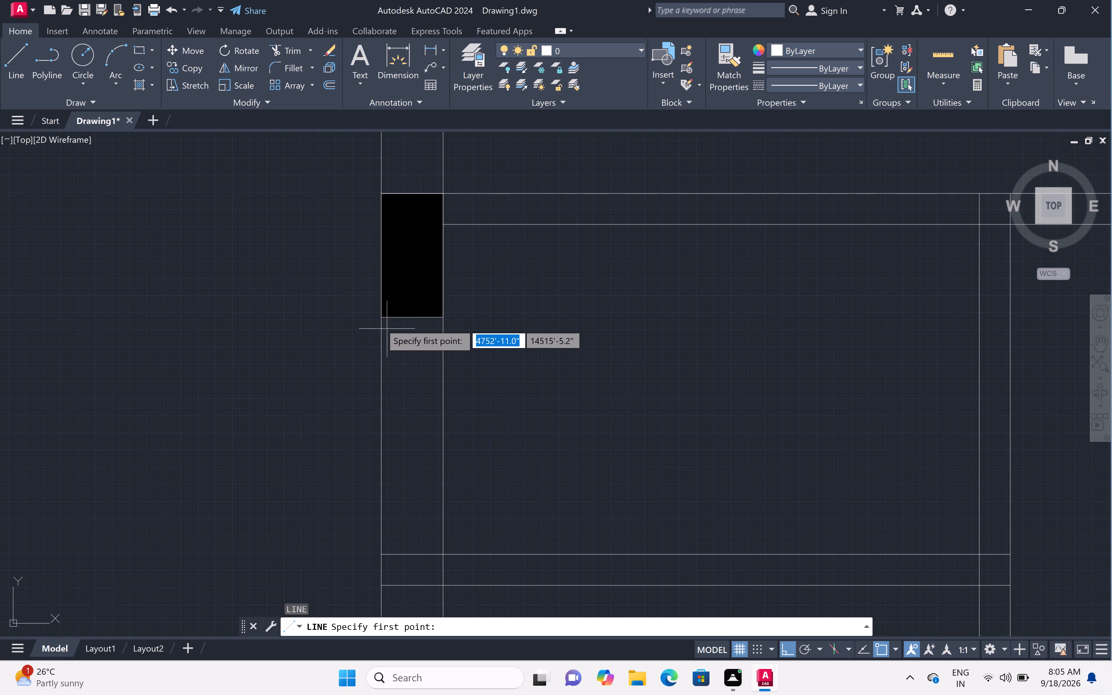
{"action": "double_click", "coordinate": [379, 315]}
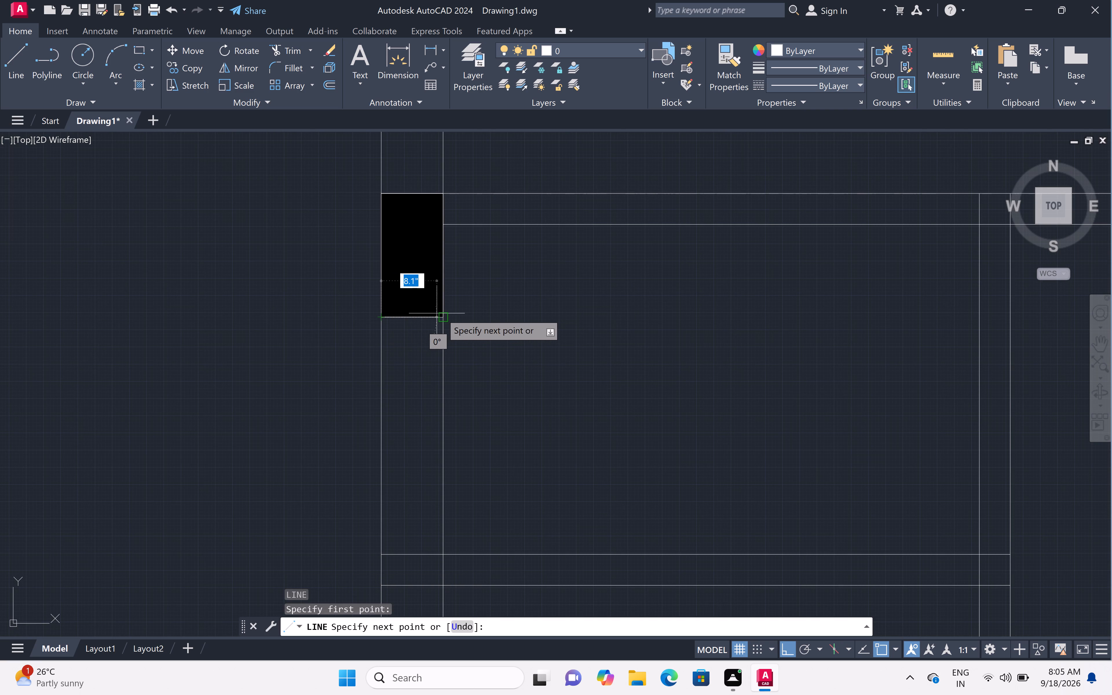
{"action": "left_click", "coordinate": [441, 313]}
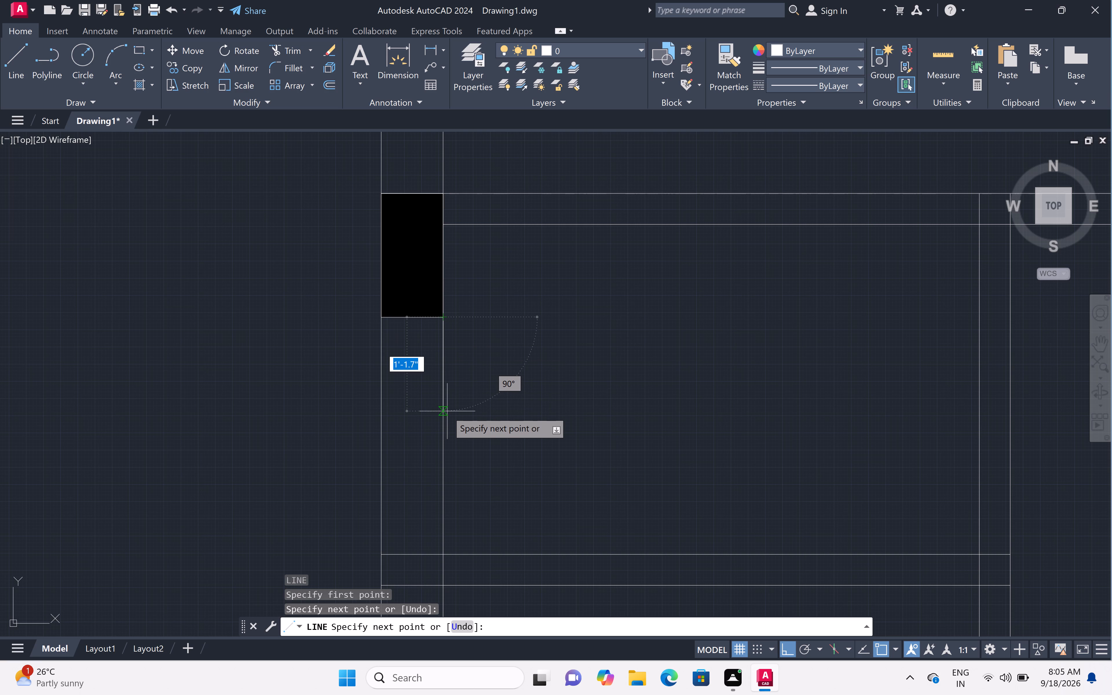
{"action": "key", "text": "2"}
{"action": "key", "text": "apostrophe"}
{"action": "key", "text": "space"}
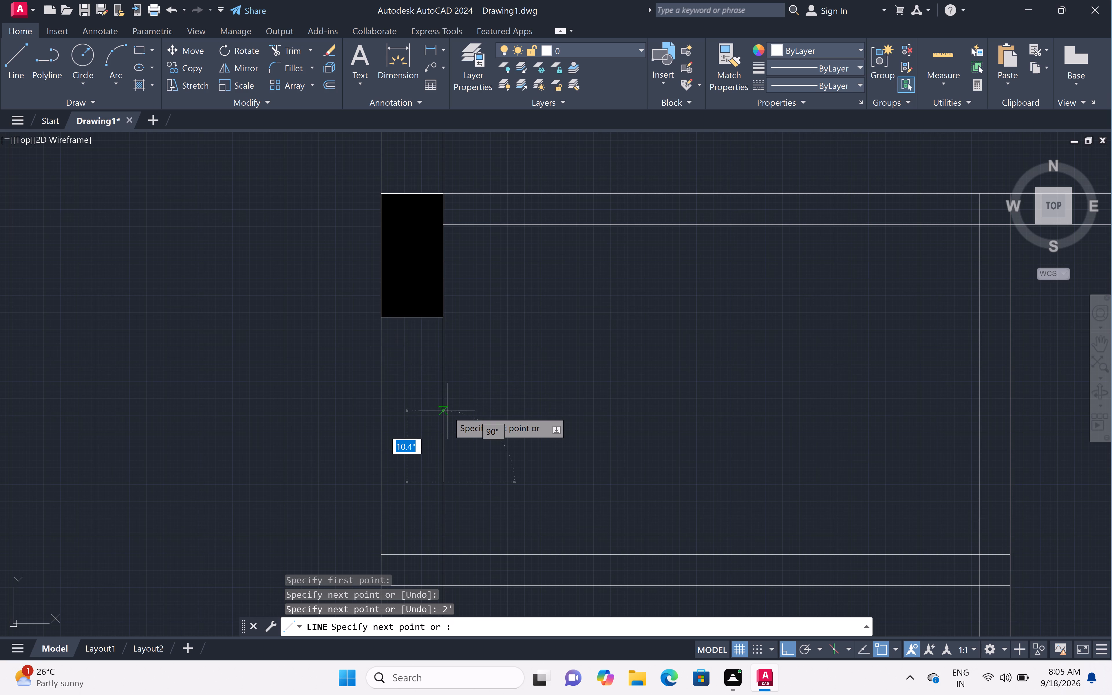
{"action": "left_click", "coordinate": [379, 480]}
{"action": "left_click_drag", "start_coordinate": [378, 475], "coordinate": [376, 470]}
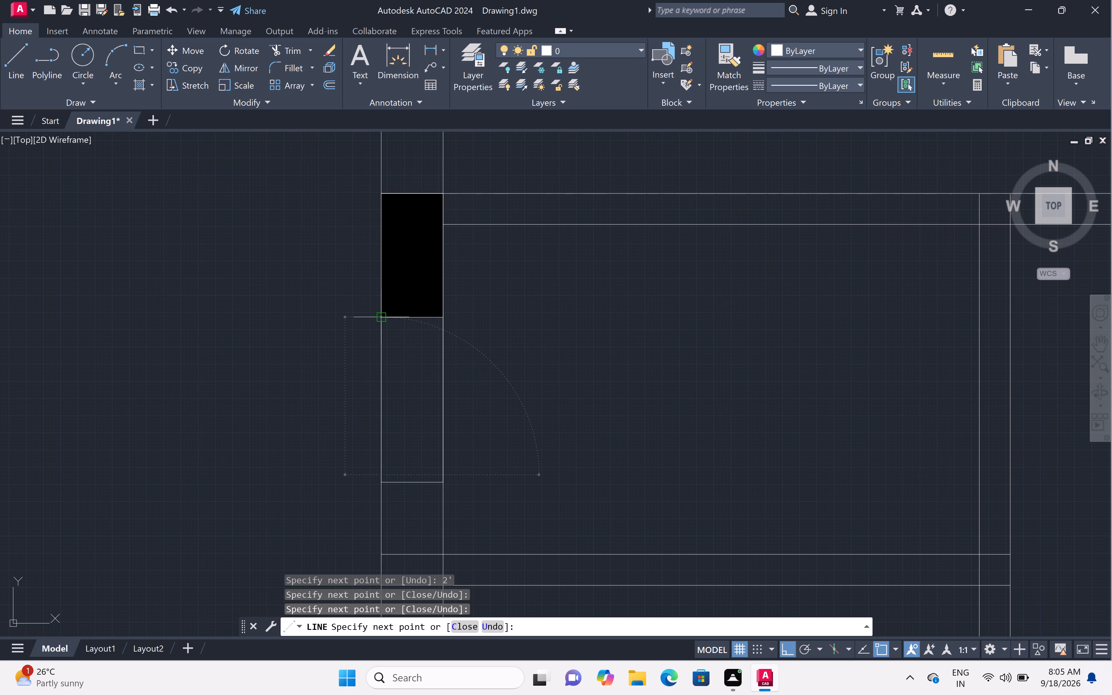
{"action": "left_click", "coordinate": [383, 319]}
{"action": "key", "text": "space"}
Outline a 2' long opening in the 9" left wall, slightly above the block at the lowest horizontal partition.
{"action": "scroll", "coordinate": [387, 318], "scroll_direction": "down", "scroll_amount": 4}
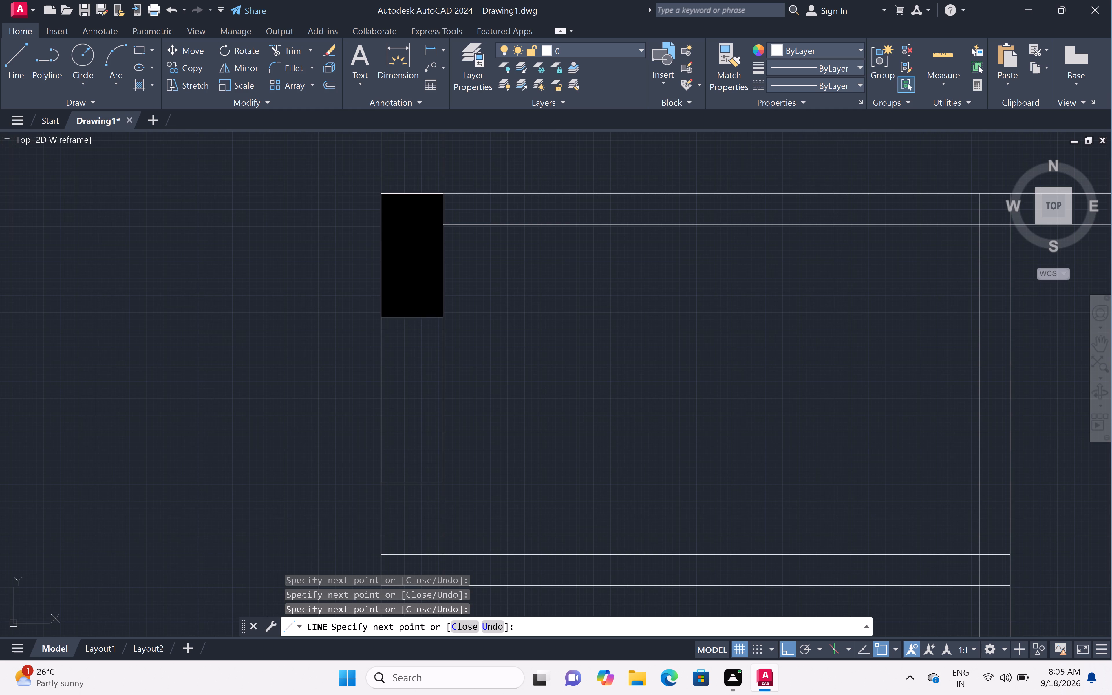
{"action": "scroll", "coordinate": [363, 349], "scroll_direction": "down", "scroll_amount": 2}
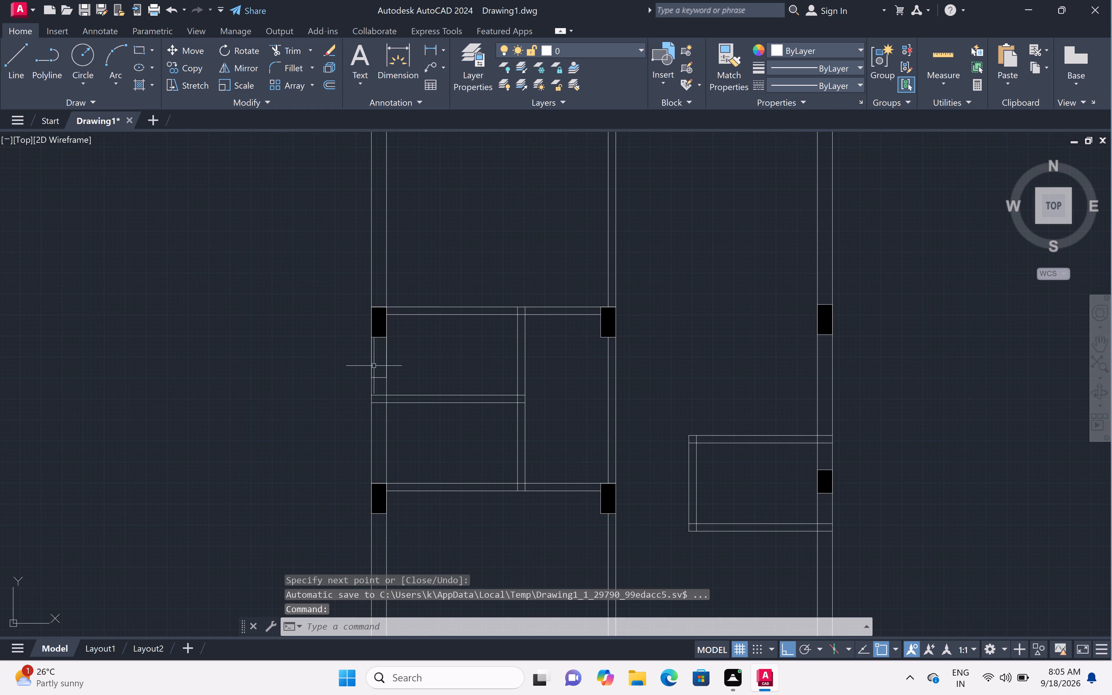
{"action": "scroll", "coordinate": [394, 385], "scroll_direction": "down", "scroll_amount": 2}
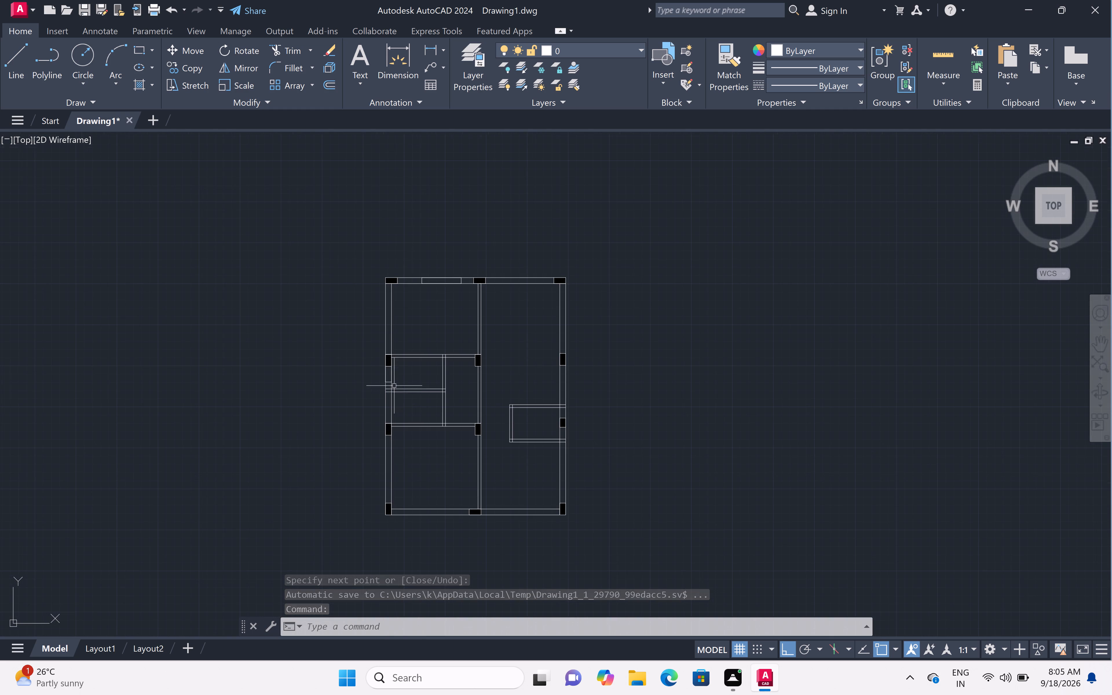
{"action": "scroll", "coordinate": [389, 407], "scroll_direction": "up", "scroll_amount": 3}
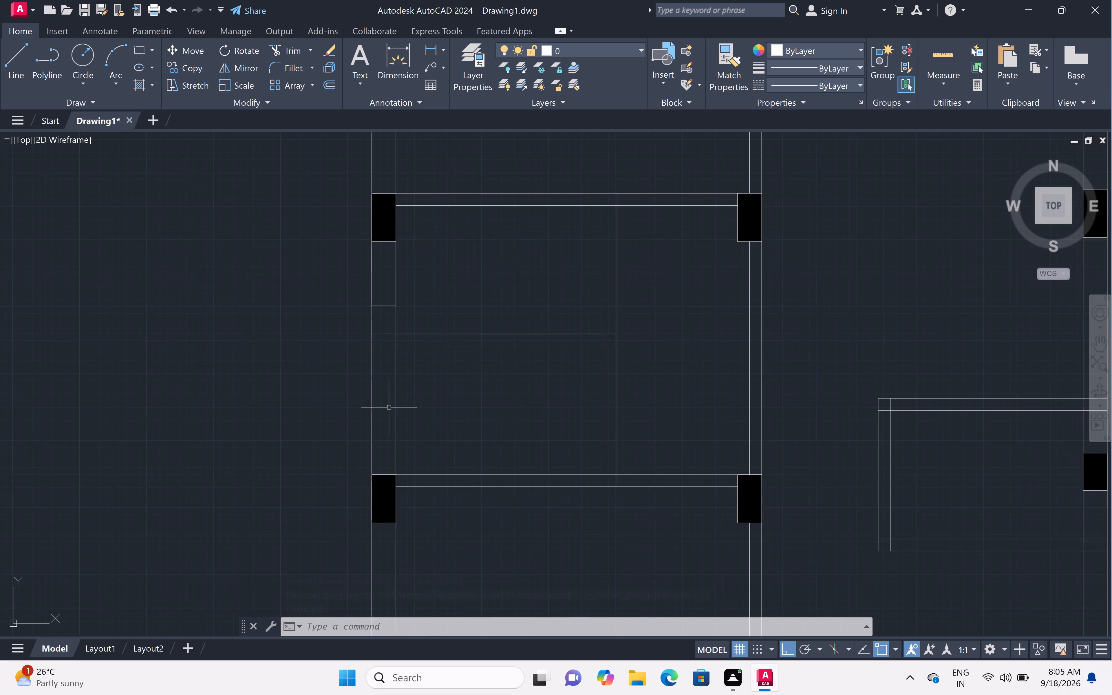
{"action": "scroll", "coordinate": [389, 407], "scroll_direction": "up", "scroll_amount": 1}
{"action": "type", "text": "l"}
{"action": "key", "text": "space"}
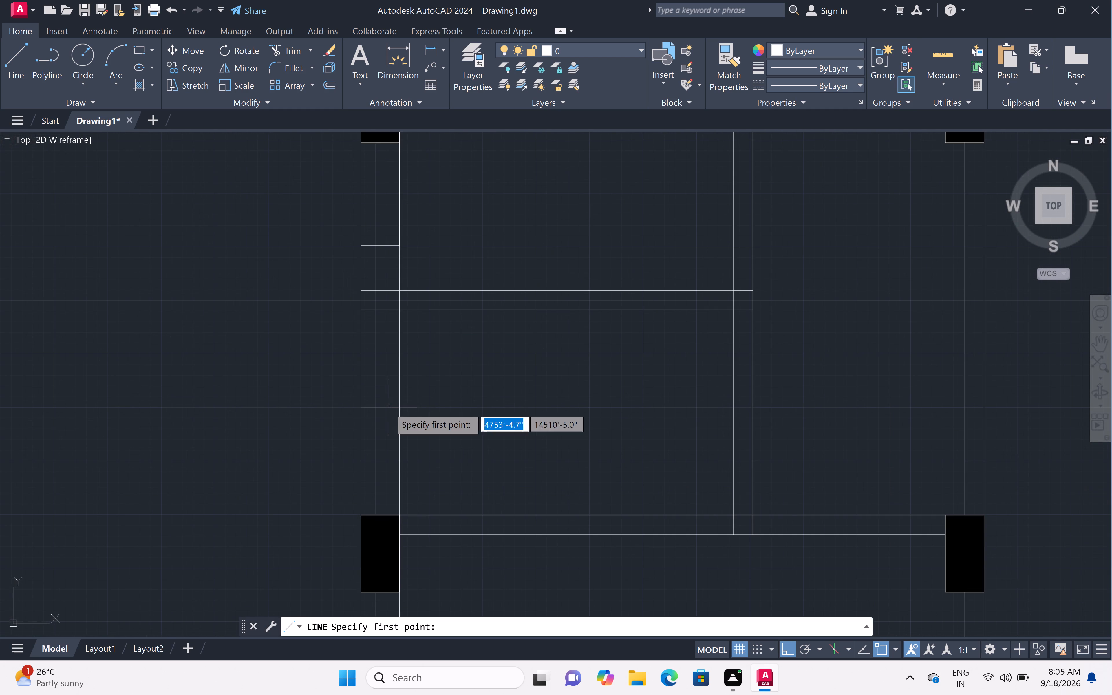
{"action": "left_click", "coordinate": [361, 484]}
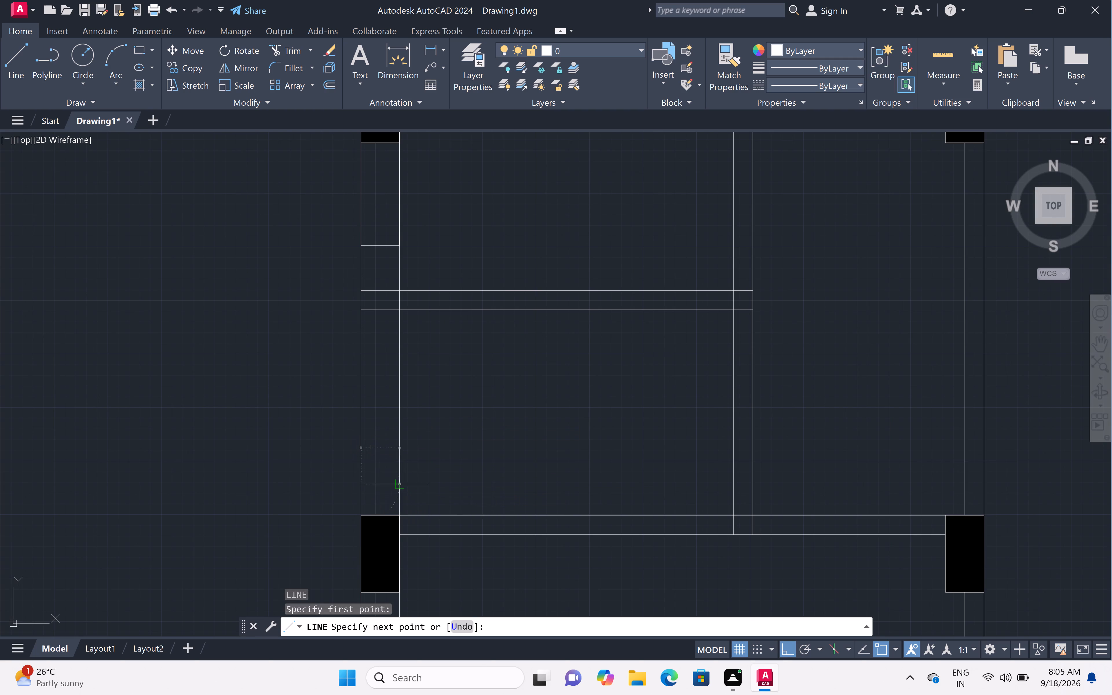
{"action": "left_click", "coordinate": [397, 488]}
{"action": "type", "text": "2'"}
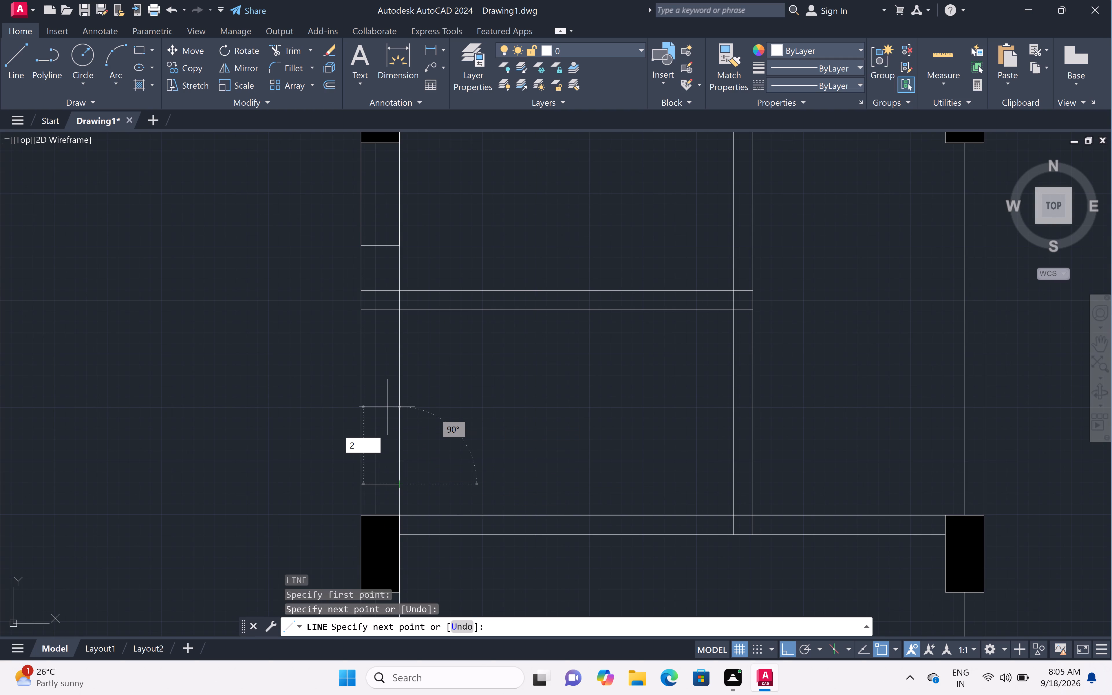
{"action": "key", "text": "space"}
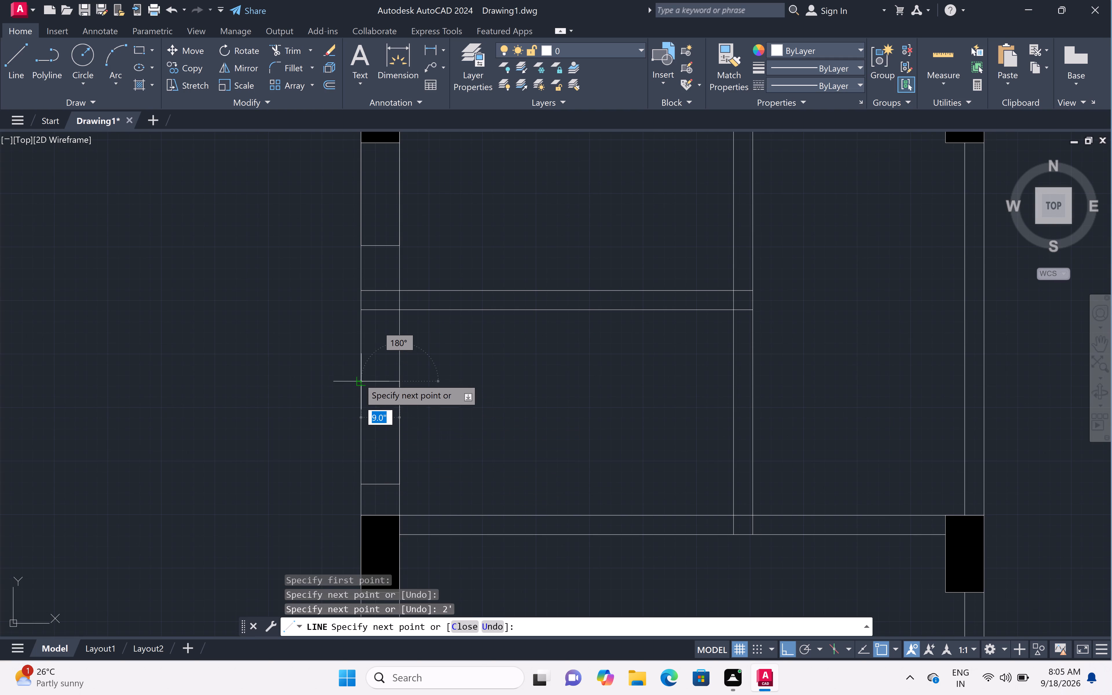
{"action": "left_click", "coordinate": [360, 385]}
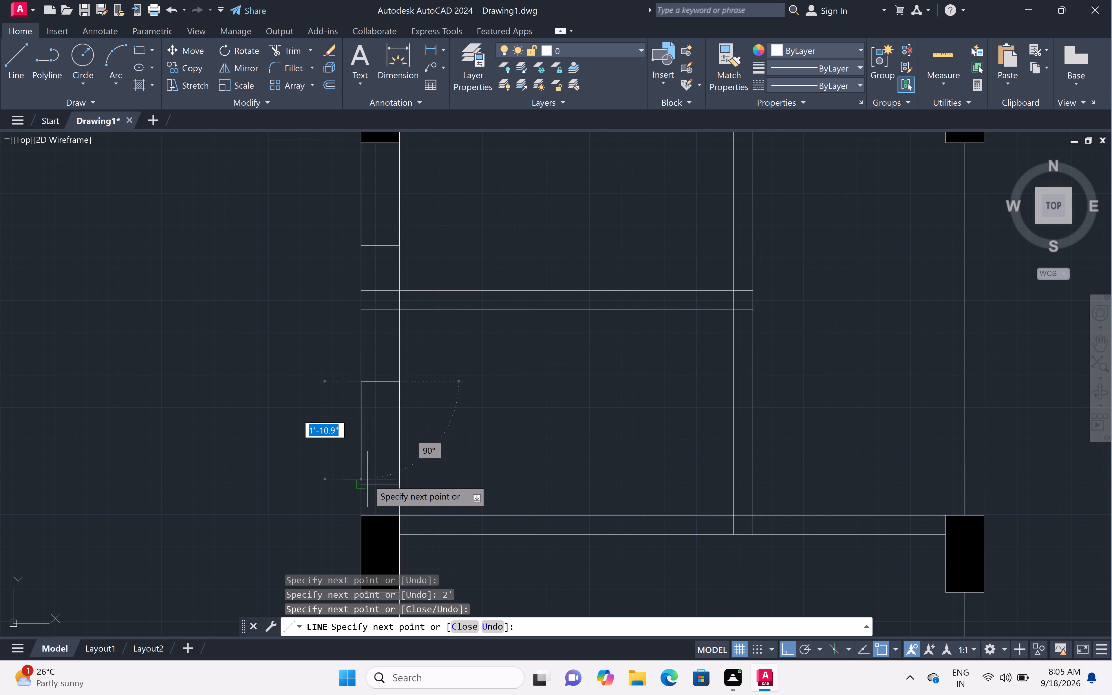
{"action": "double_click", "coordinate": [365, 483]}
{"action": "key", "text": "space"}
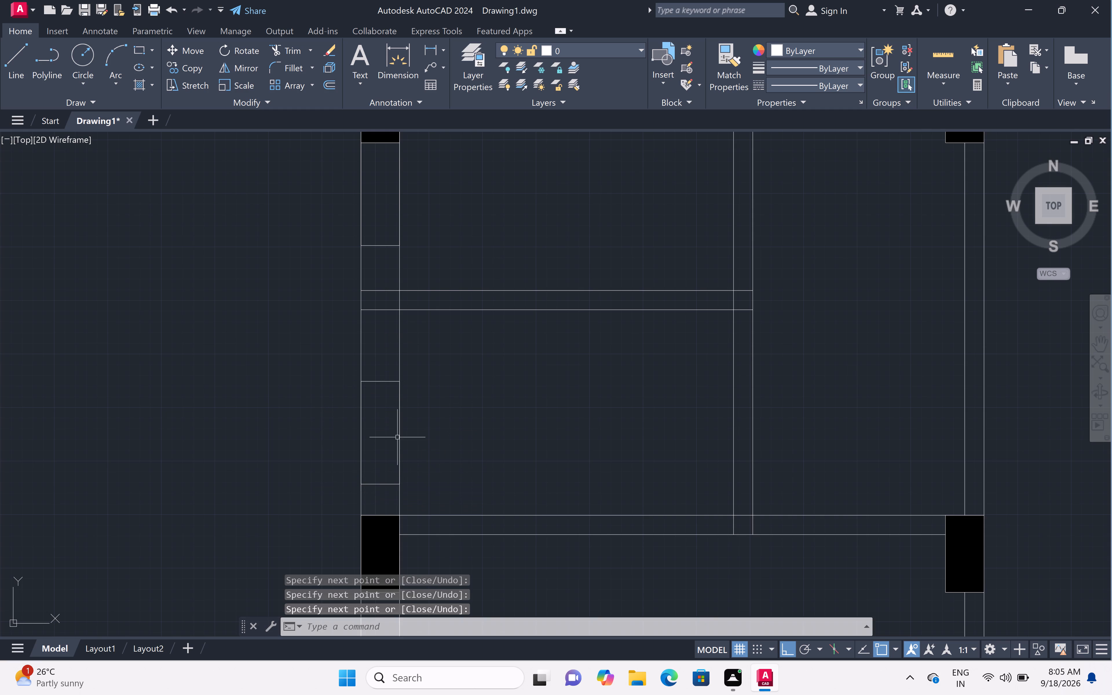
Outline a 5' long window opening across the 9" bottom wall, starting slightly left of the middle block and running toward the left corner block.
{"action": "scroll", "coordinate": [397, 437], "scroll_direction": "down", "scroll_amount": 4}
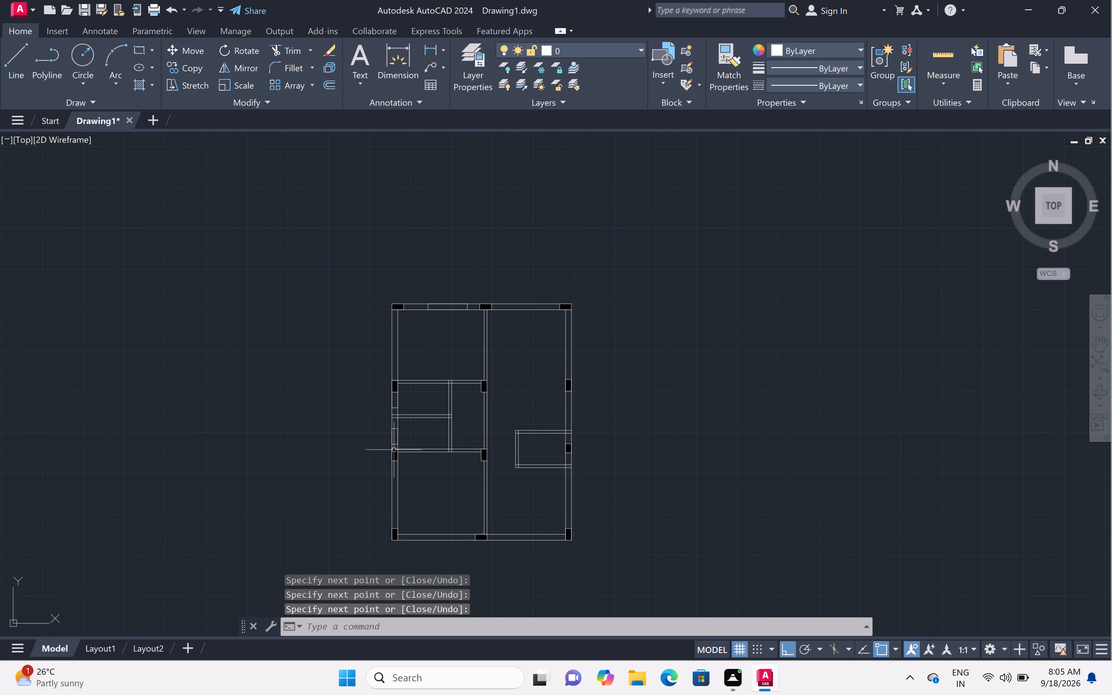
{"action": "scroll", "coordinate": [454, 481], "scroll_direction": "down", "scroll_amount": 1}
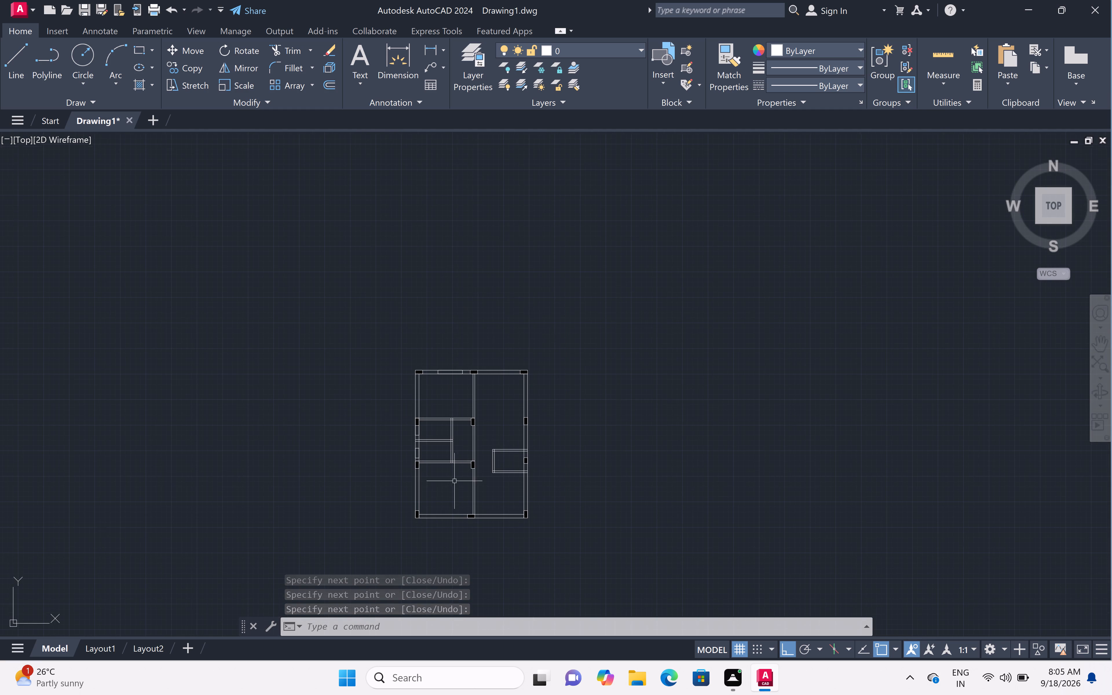
{"action": "scroll", "coordinate": [452, 516], "scroll_direction": "up", "scroll_amount": 5}
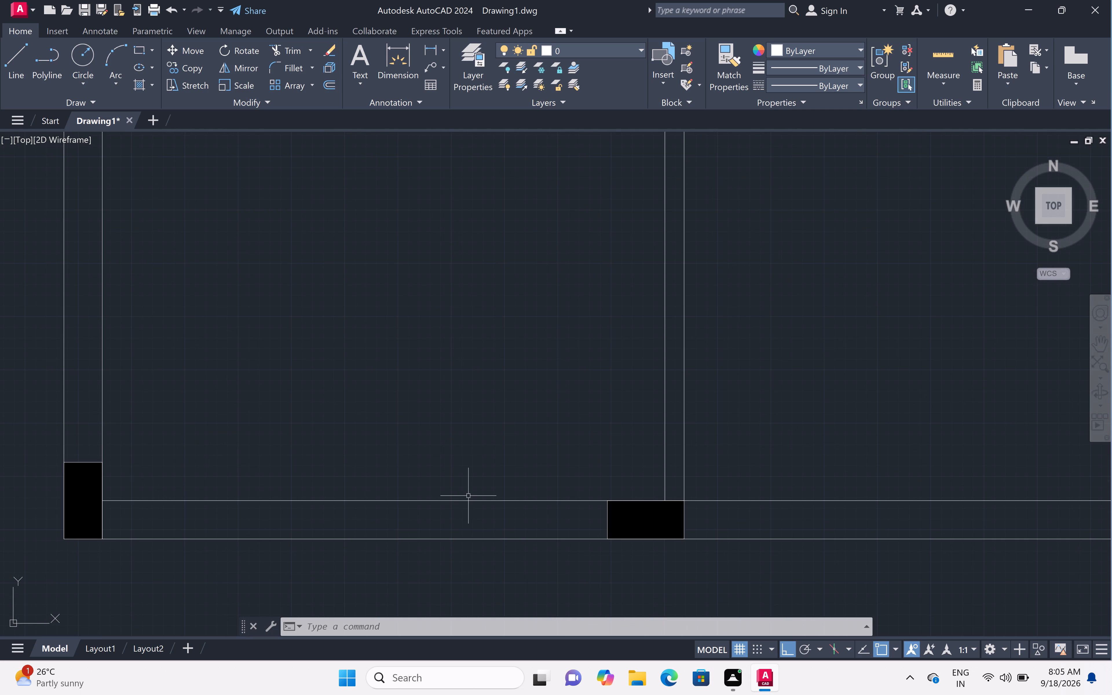
{"action": "type", "text": "l"}
{"action": "key", "text": "space"}
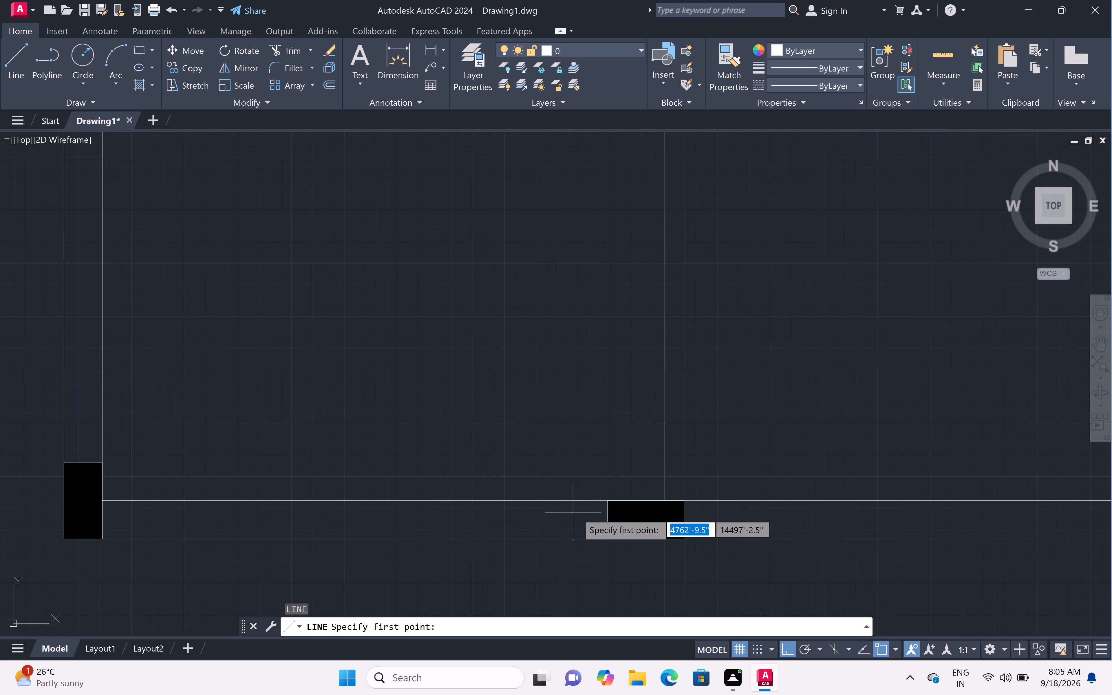
{"action": "left_click", "coordinate": [575, 500]}
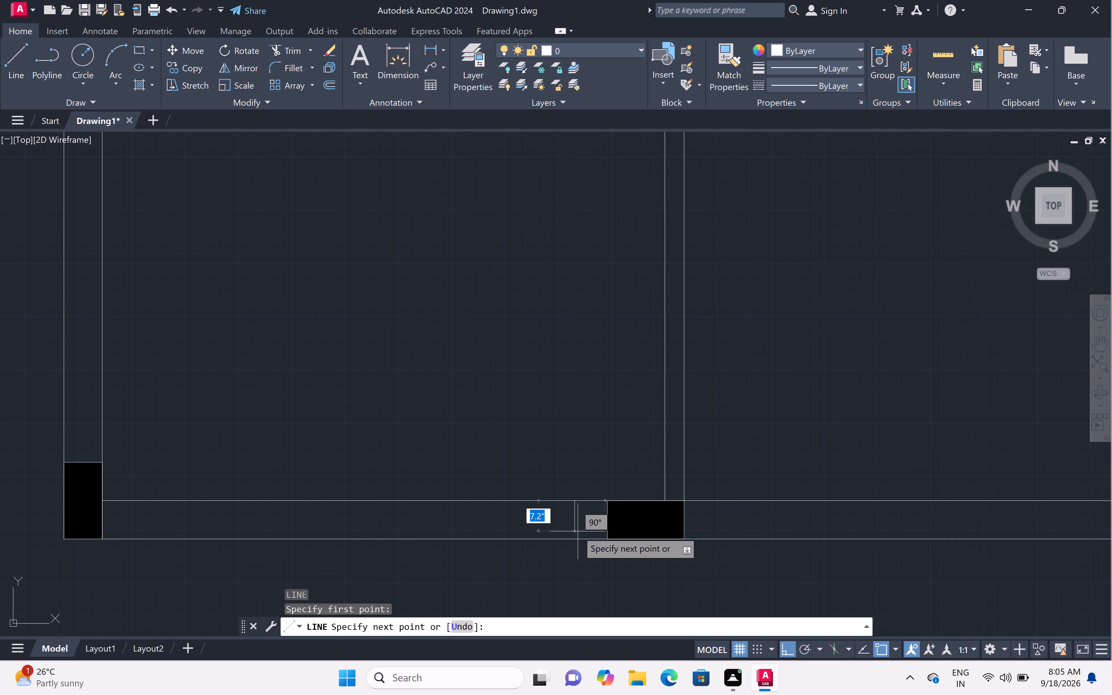
{"action": "left_click_drag", "start_coordinate": [578, 537], "coordinate": [575, 537]}
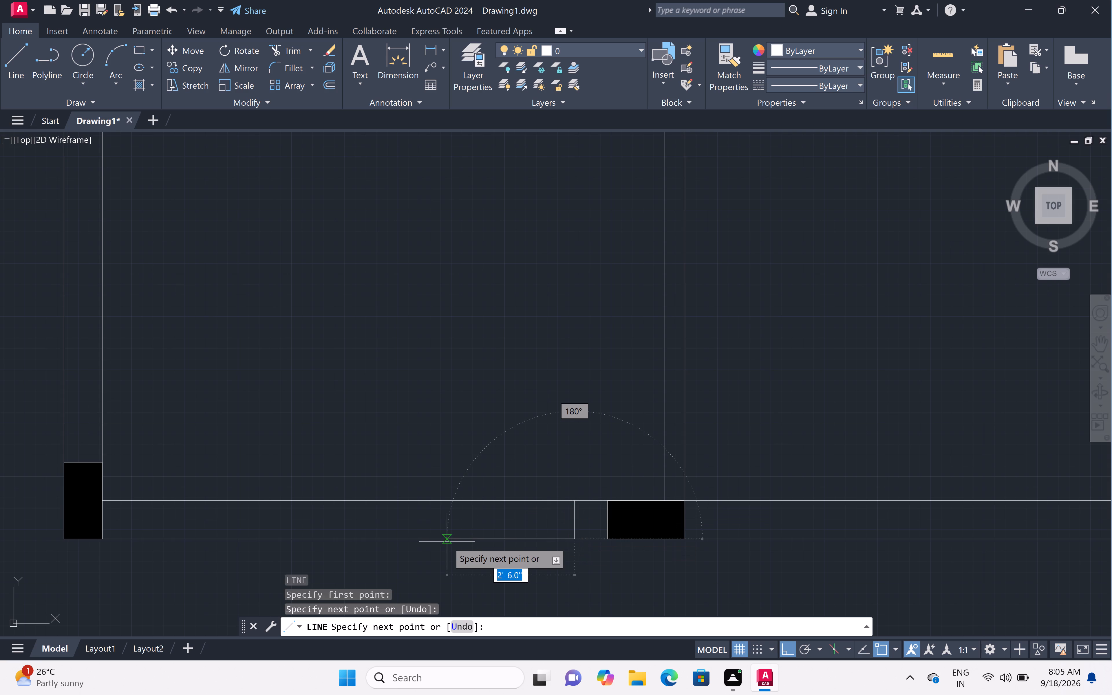
{"action": "type", "text": "5'"}
{"action": "key", "text": "space"}
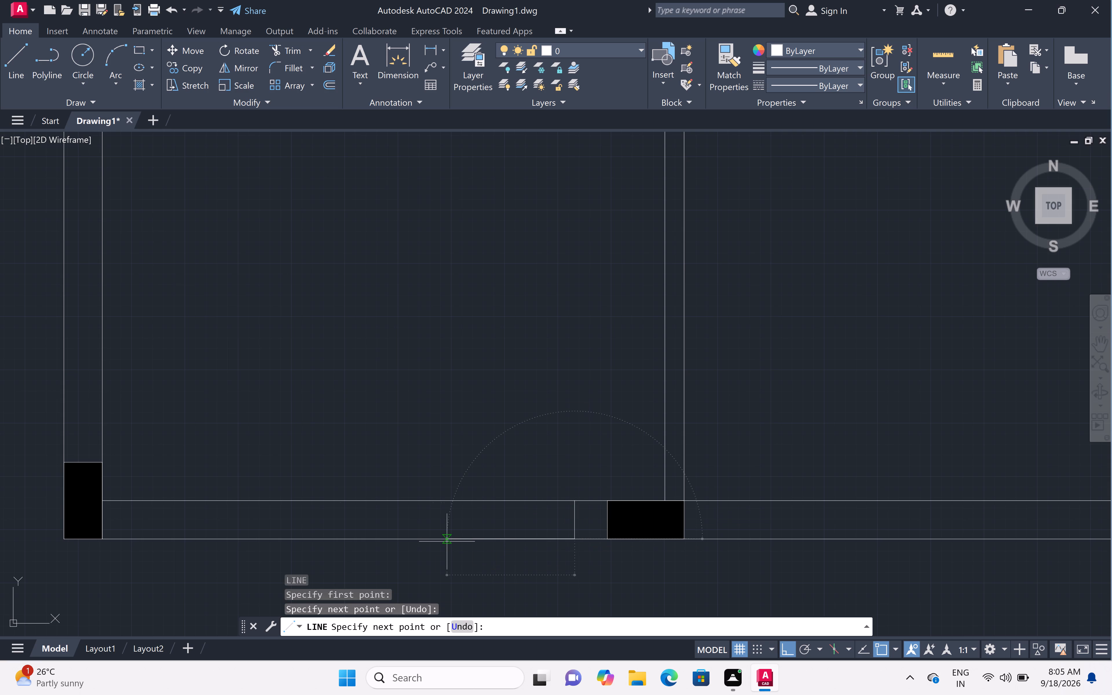
{"action": "left_click", "coordinate": [322, 499]}
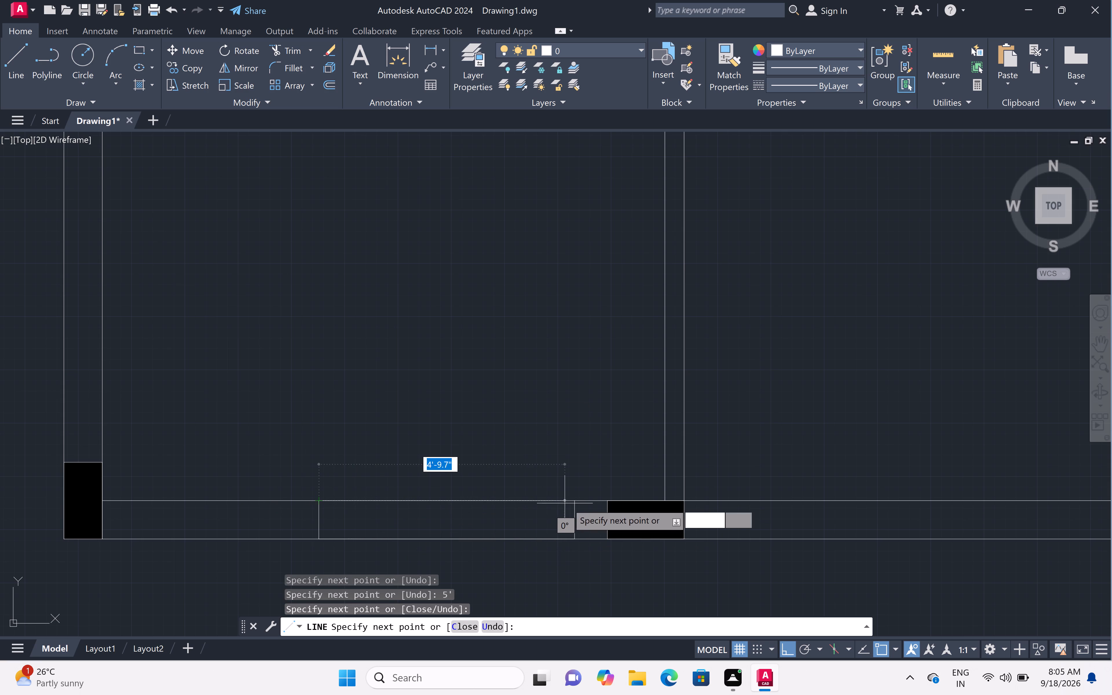
{"action": "left_click", "coordinate": [577, 503]}
{"action": "key", "text": "Escape"}
Outline a 3' long opening across the 9" right wall, starting slightly below the small room's lower partition.
{"action": "scroll", "coordinate": [573, 496], "scroll_direction": "down", "scroll_amount": 3}
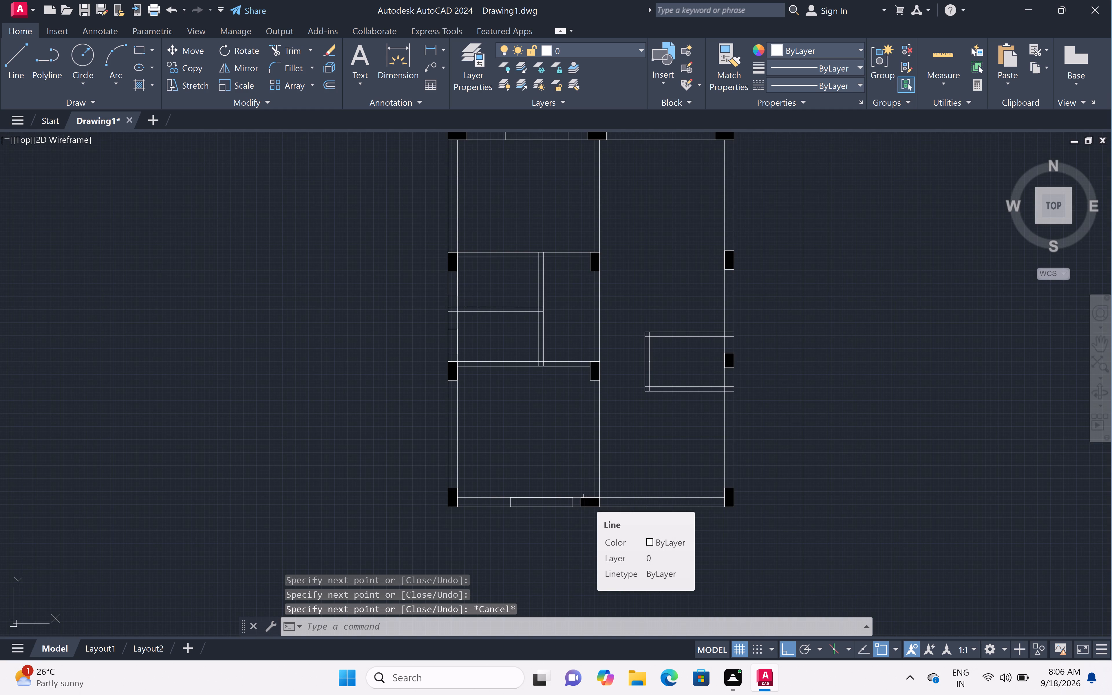
{"action": "scroll", "coordinate": [585, 495], "scroll_direction": "down", "scroll_amount": 1}
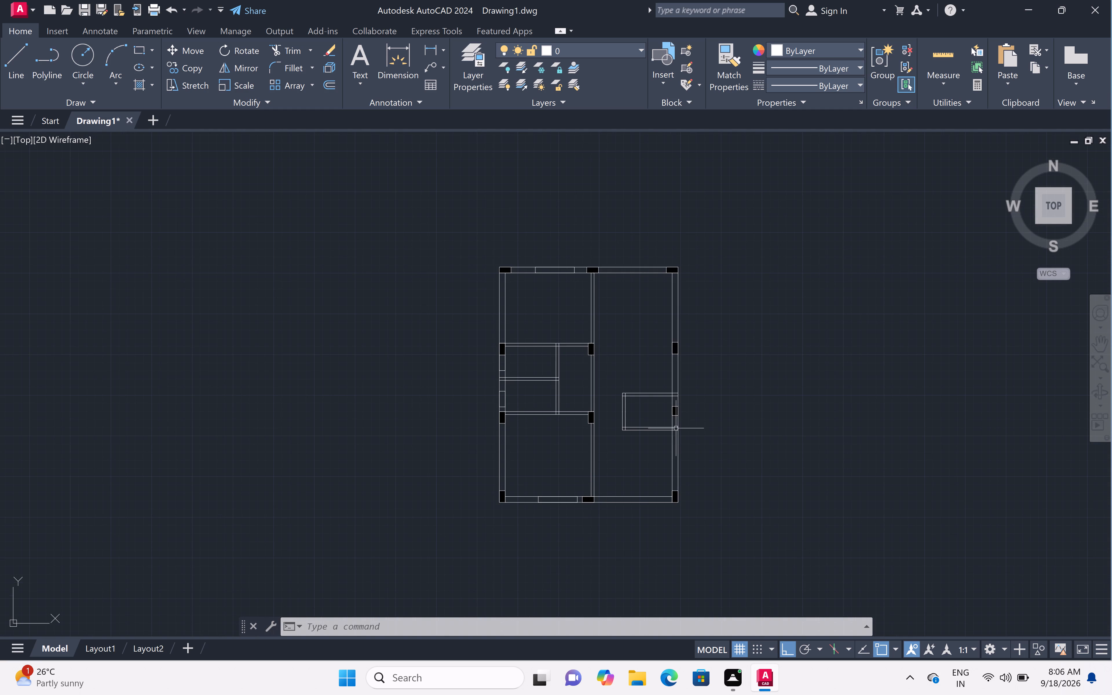
{"action": "scroll", "coordinate": [676, 428], "scroll_direction": "up", "scroll_amount": 4}
{"action": "scroll", "coordinate": [675, 429], "scroll_direction": "down", "scroll_amount": 1}
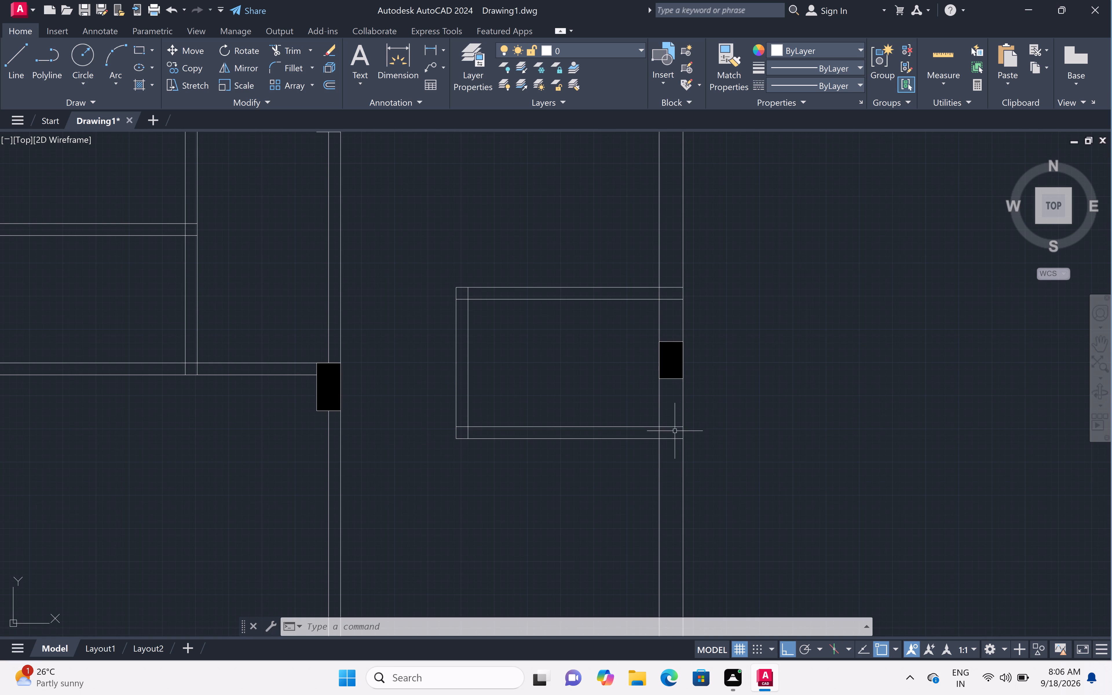
{"action": "type", "text": "l"}
{"action": "key", "text": "space"}
{"action": "left_click", "coordinate": [658, 466]}
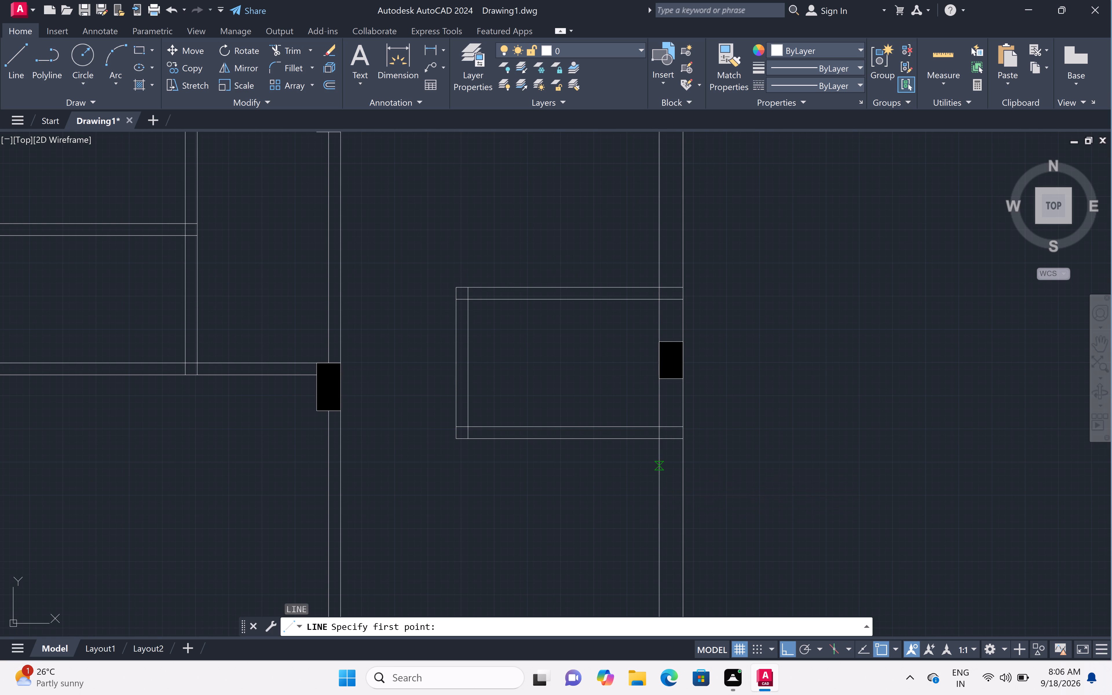
{"action": "left_click", "coordinate": [685, 464]}
{"action": "scroll", "coordinate": [688, 495], "scroll_direction": "down", "scroll_amount": 3}
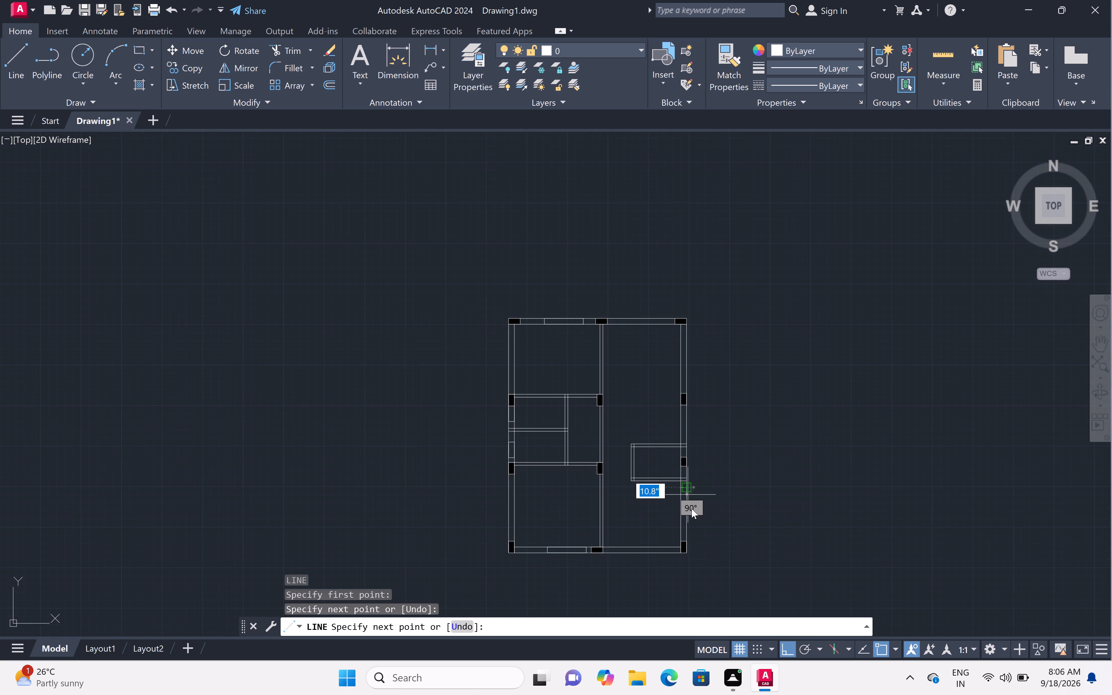
{"action": "scroll", "coordinate": [692, 511], "scroll_direction": "up", "scroll_amount": 5}
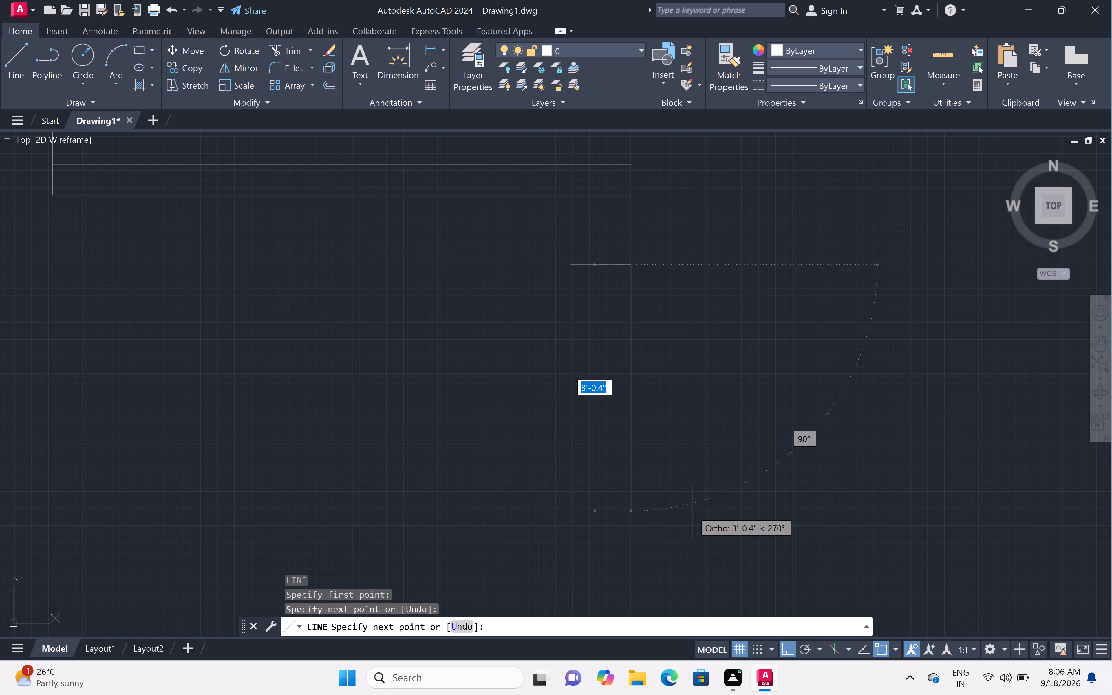
{"action": "type", "text": "3'"}
{"action": "key", "text": "space"}
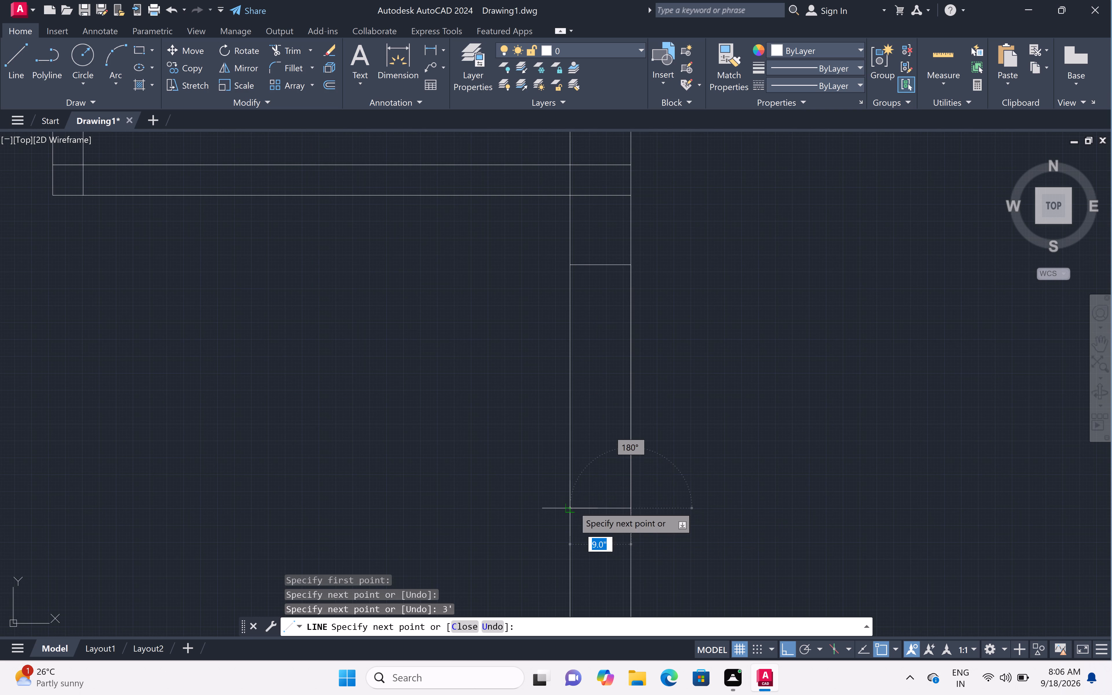
{"action": "left_click_drag", "start_coordinate": [574, 507], "coordinate": [574, 504]}
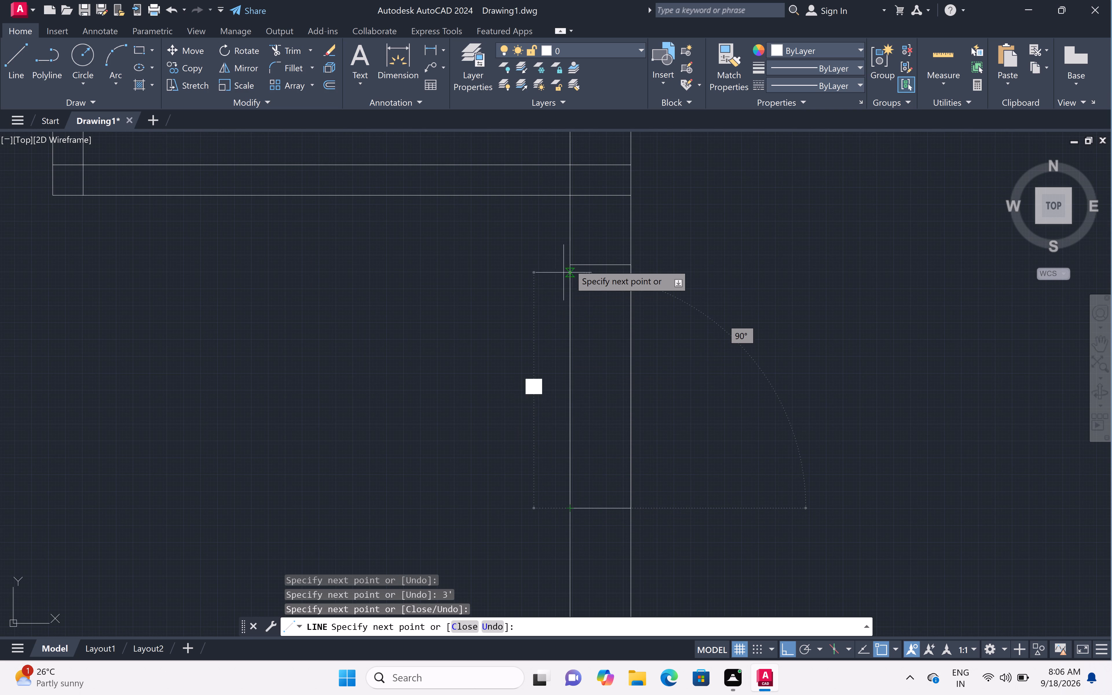
{"action": "left_click", "coordinate": [572, 264]}
{"action": "key", "text": "space"}
Outline a 1' long opening in the 9" right wall, directly above the column block inside the small room.
{"action": "scroll", "coordinate": [584, 267], "scroll_direction": "down", "scroll_amount": 2}
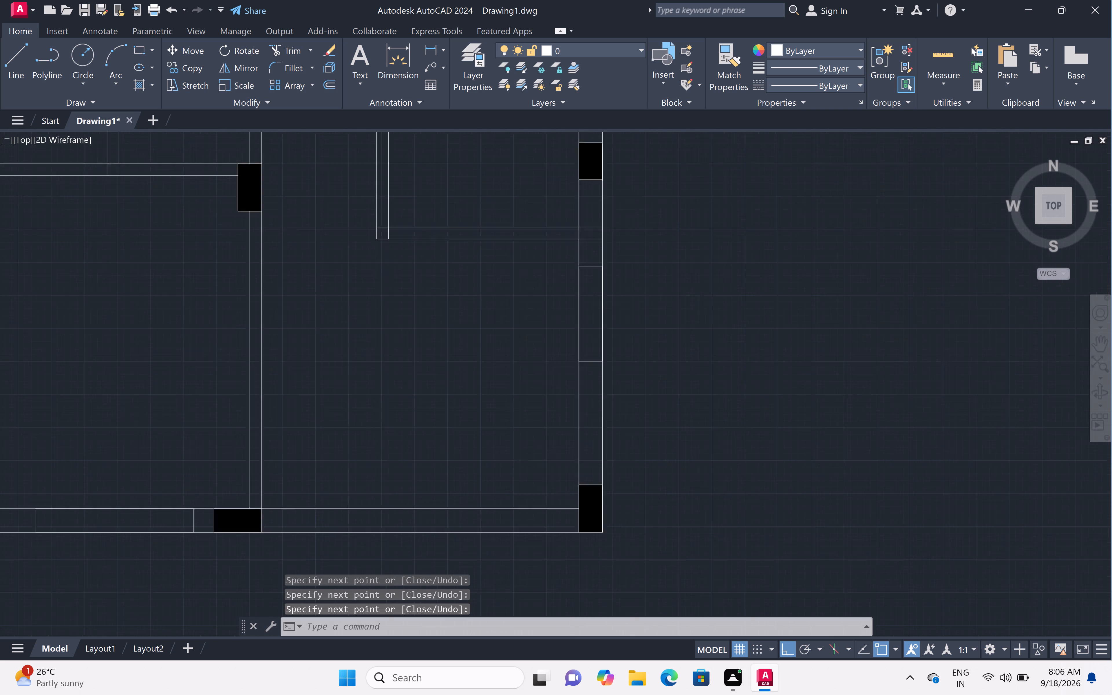
{"action": "scroll", "coordinate": [584, 267], "scroll_direction": "down", "scroll_amount": 2}
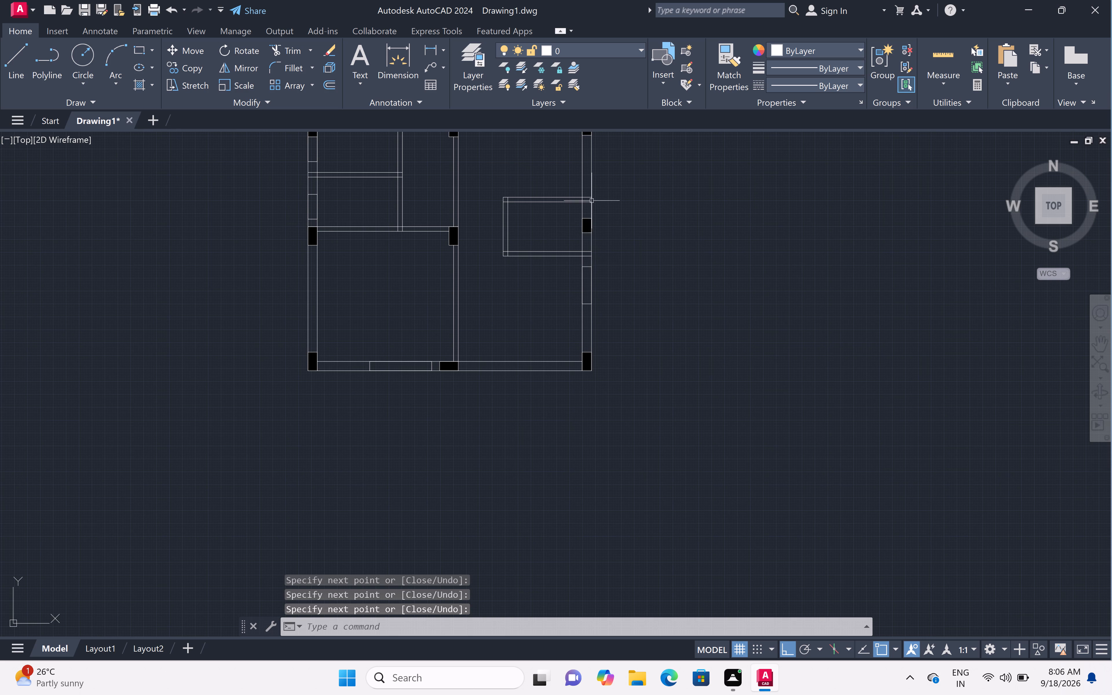
{"action": "scroll", "coordinate": [589, 197], "scroll_direction": "up", "scroll_amount": 3}
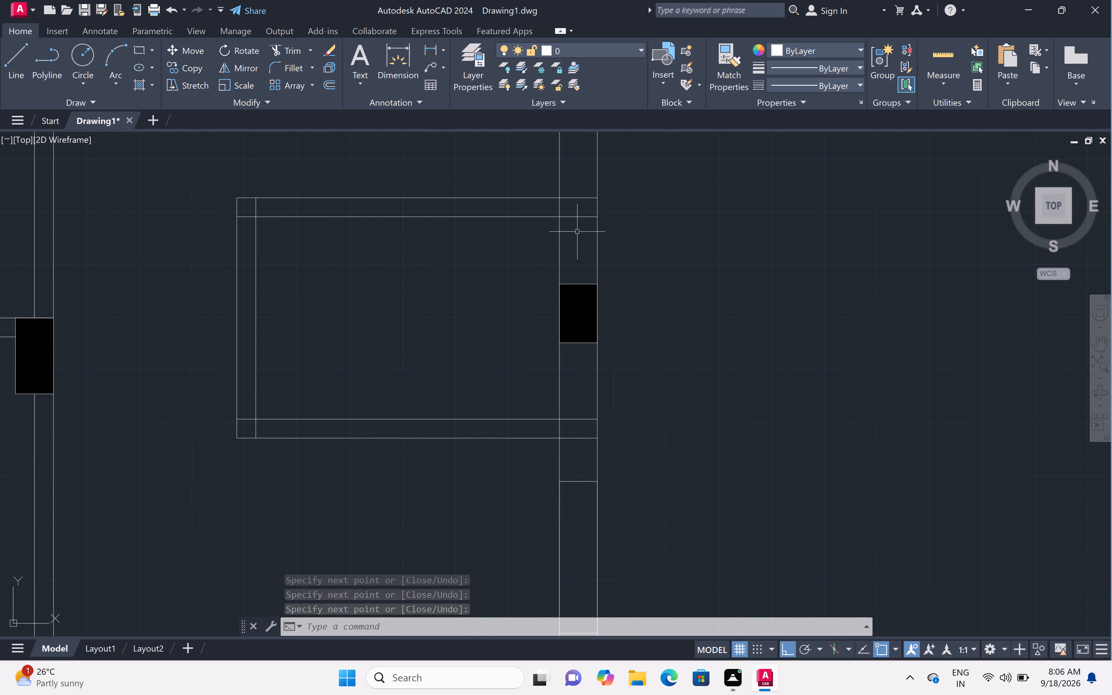
{"action": "scroll", "coordinate": [566, 288], "scroll_direction": "up", "scroll_amount": 2}
{"action": "scroll", "coordinate": [558, 274], "scroll_direction": "down", "scroll_amount": 2}
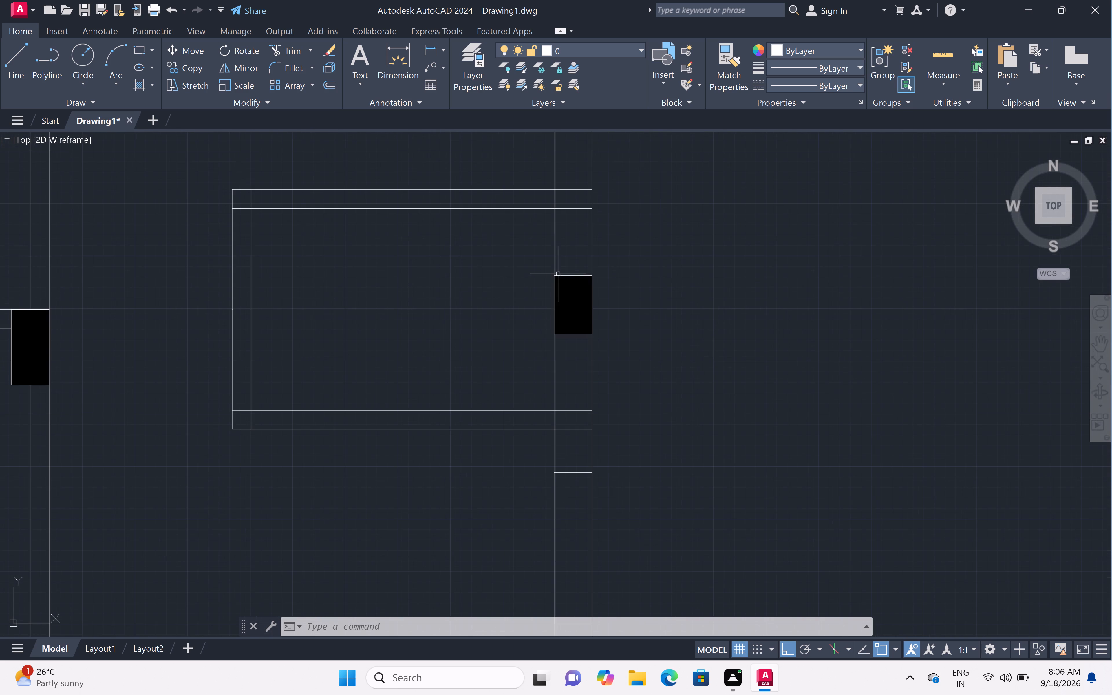
{"action": "type", "text": "l"}
{"action": "key", "text": "space"}
{"action": "left_click", "coordinate": [556, 276]}
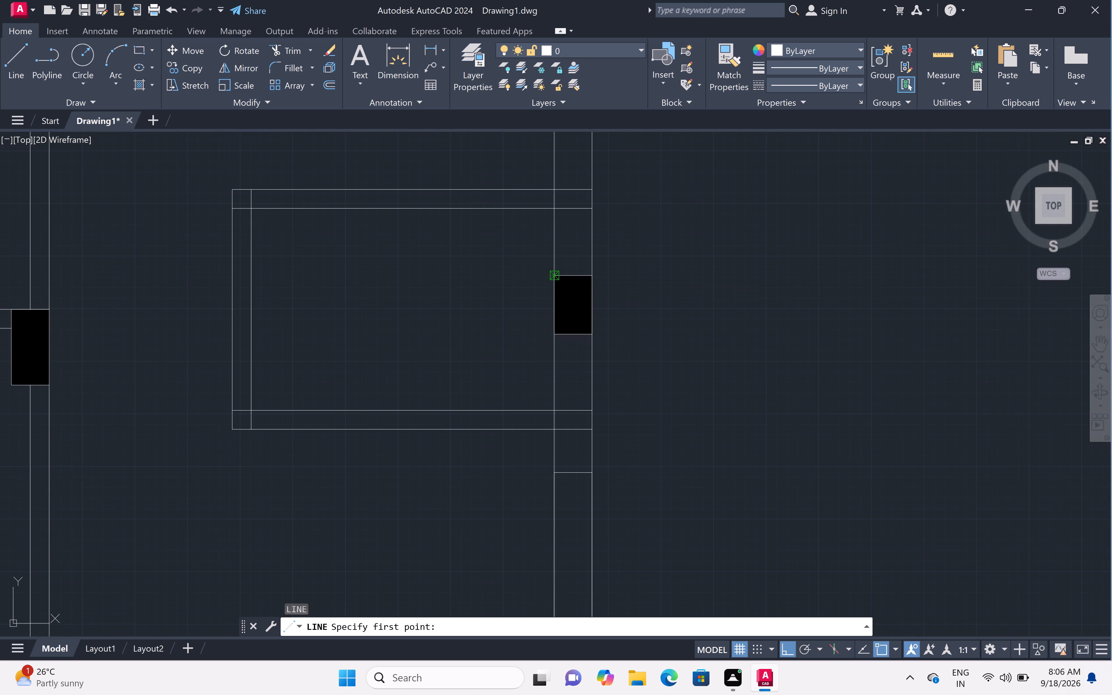
{"action": "type", "text": "1'"}
{"action": "key", "text": "space"}
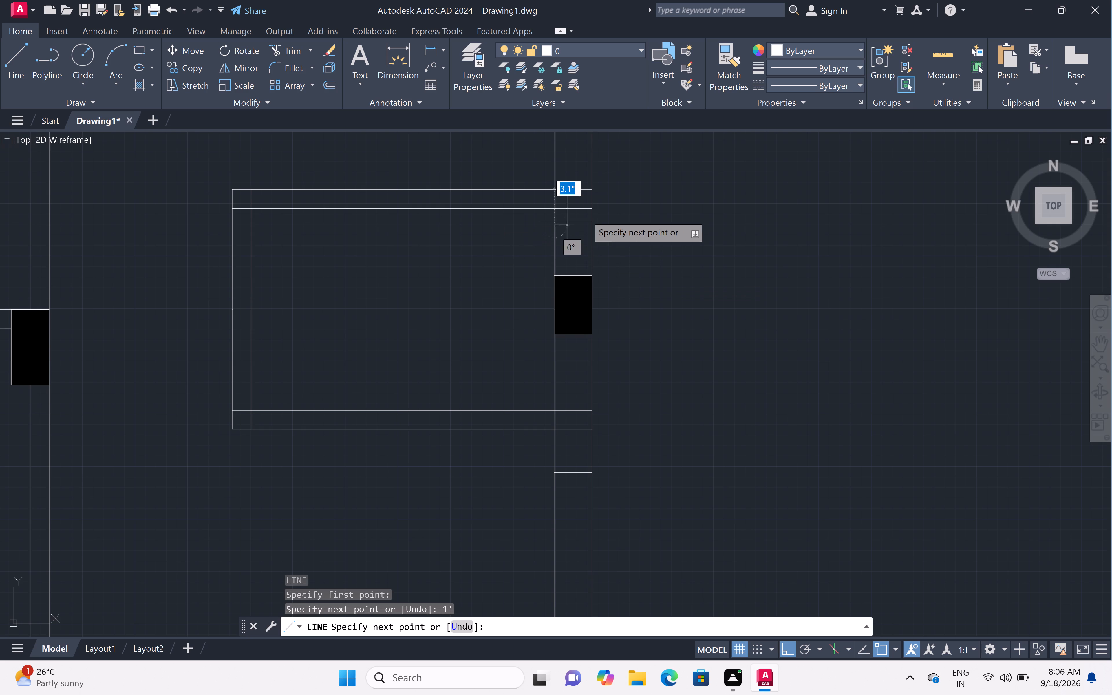
{"action": "left_click", "coordinate": [589, 221]}
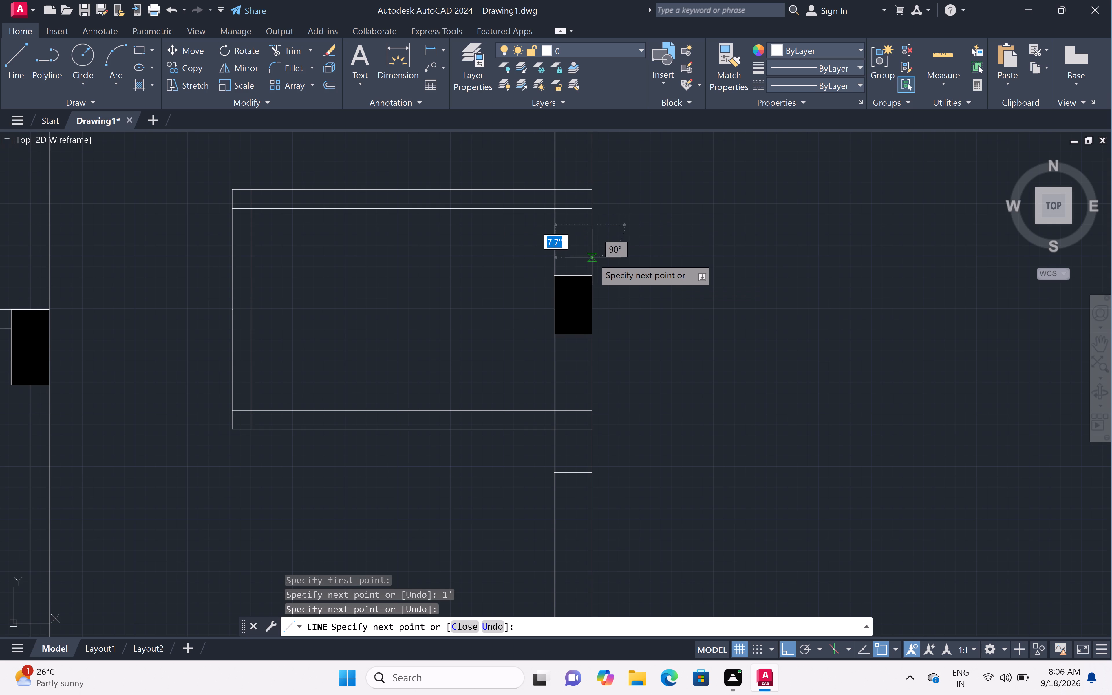
{"action": "left_click", "coordinate": [588, 276]}
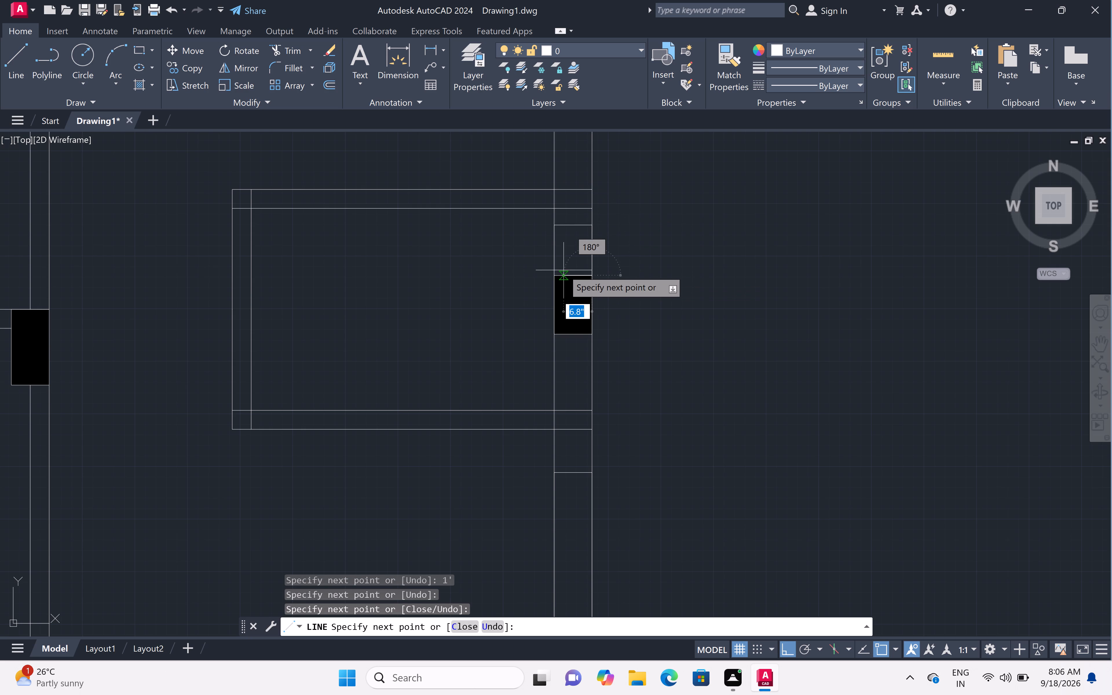
{"action": "left_click", "coordinate": [555, 275]}
{"action": "key", "text": "space"}
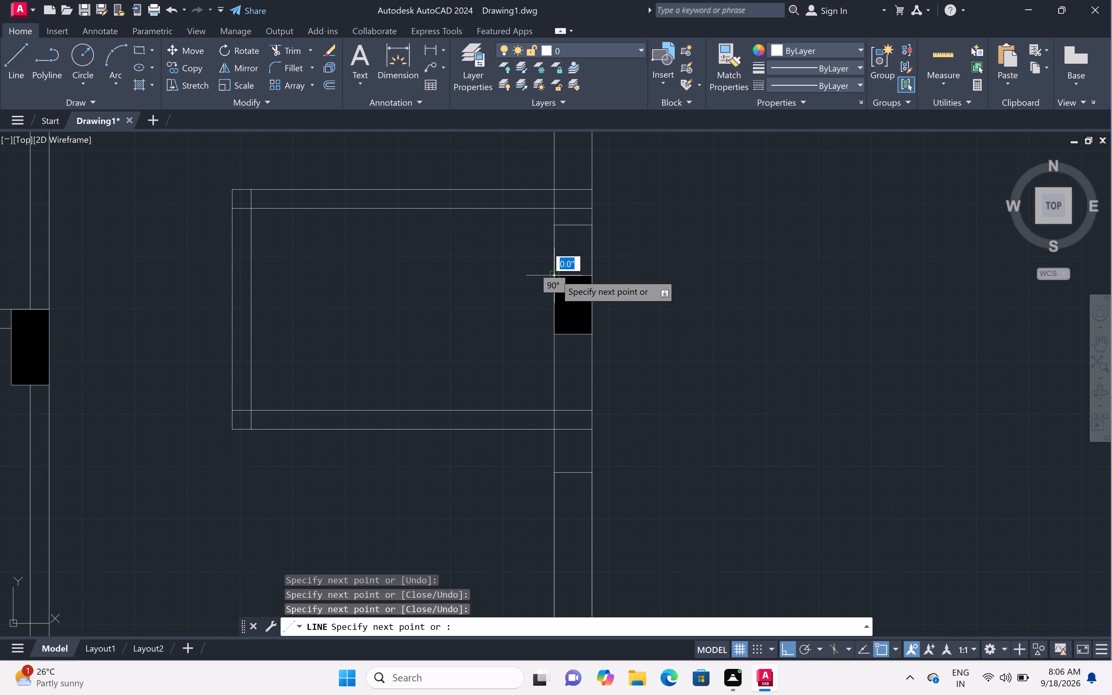
Outline a 1' long opening in the 9" right wall, directly below the column block inside the small room.
{"action": "type", "text": "l"}
{"action": "key", "text": "space"}
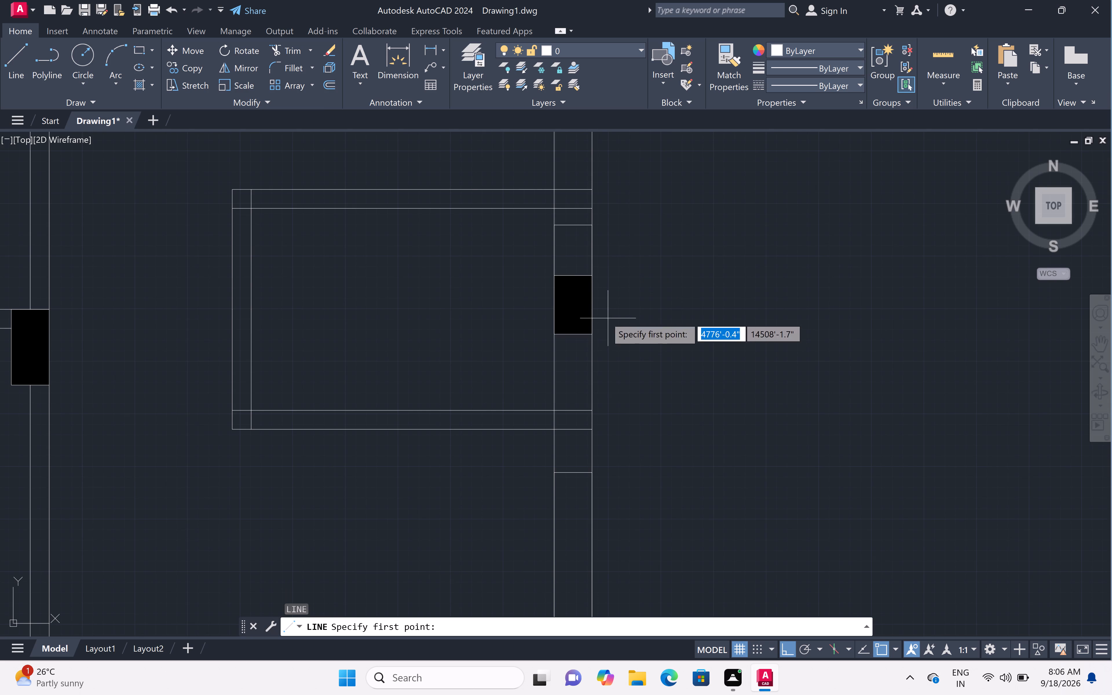
{"action": "left_click", "coordinate": [558, 333]}
{"action": "left_click", "coordinate": [591, 332]}
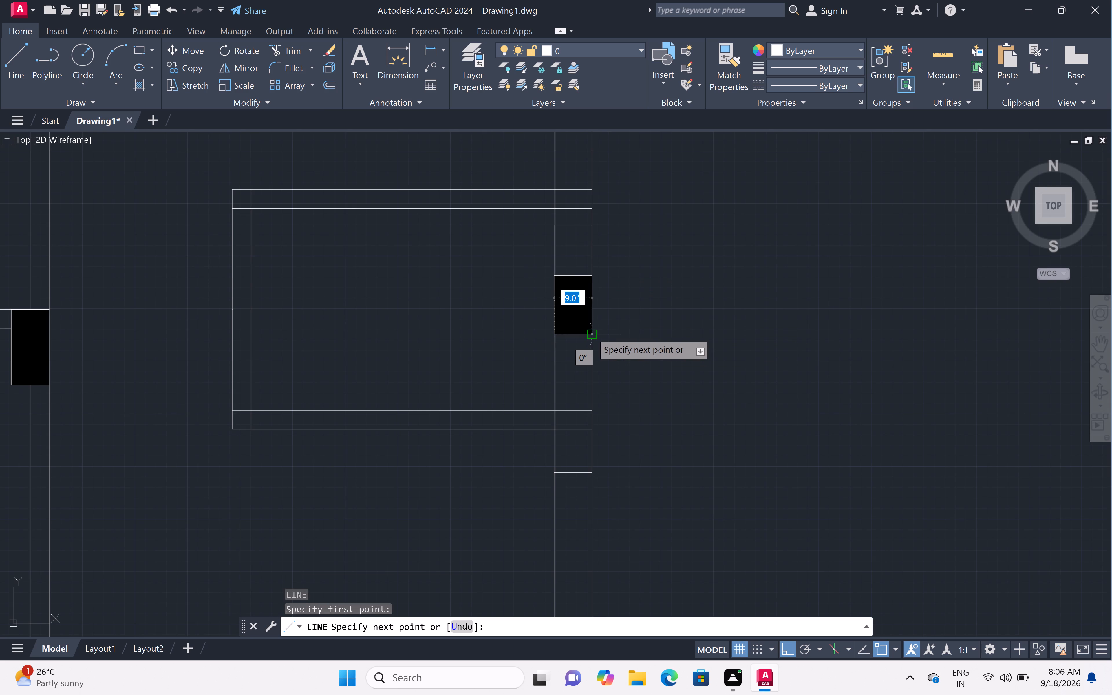
{"action": "type", "text": "1'"}
{"action": "key", "text": "space"}
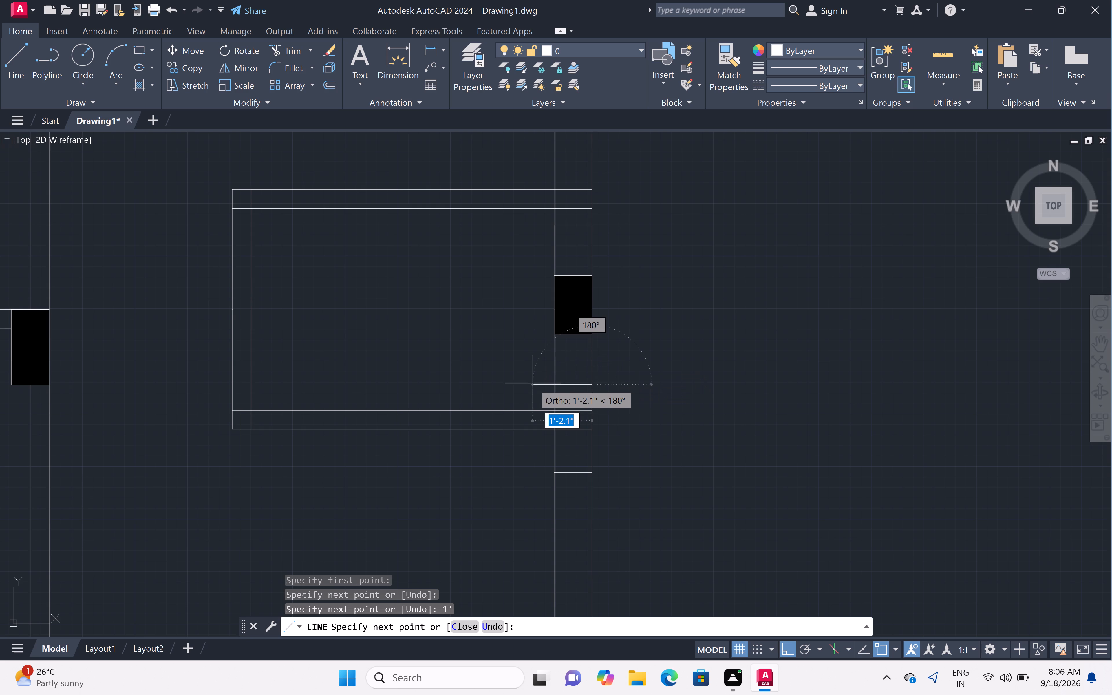
{"action": "left_click", "coordinate": [555, 383]}
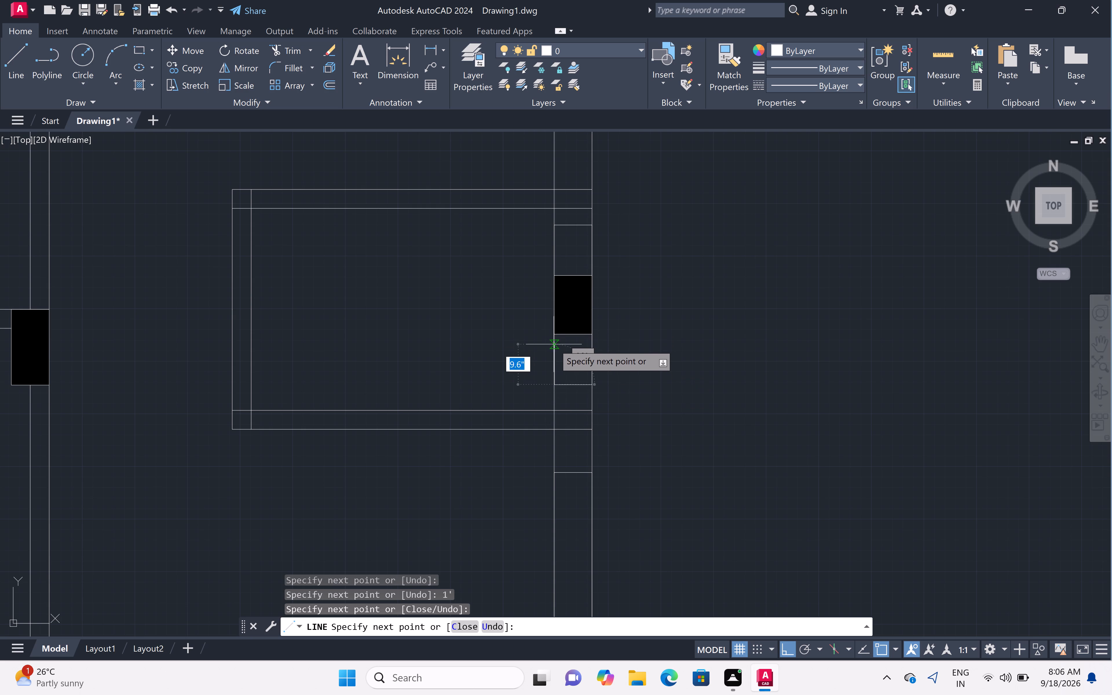
{"action": "left_click", "coordinate": [555, 334]}
{"action": "key", "text": "space"}
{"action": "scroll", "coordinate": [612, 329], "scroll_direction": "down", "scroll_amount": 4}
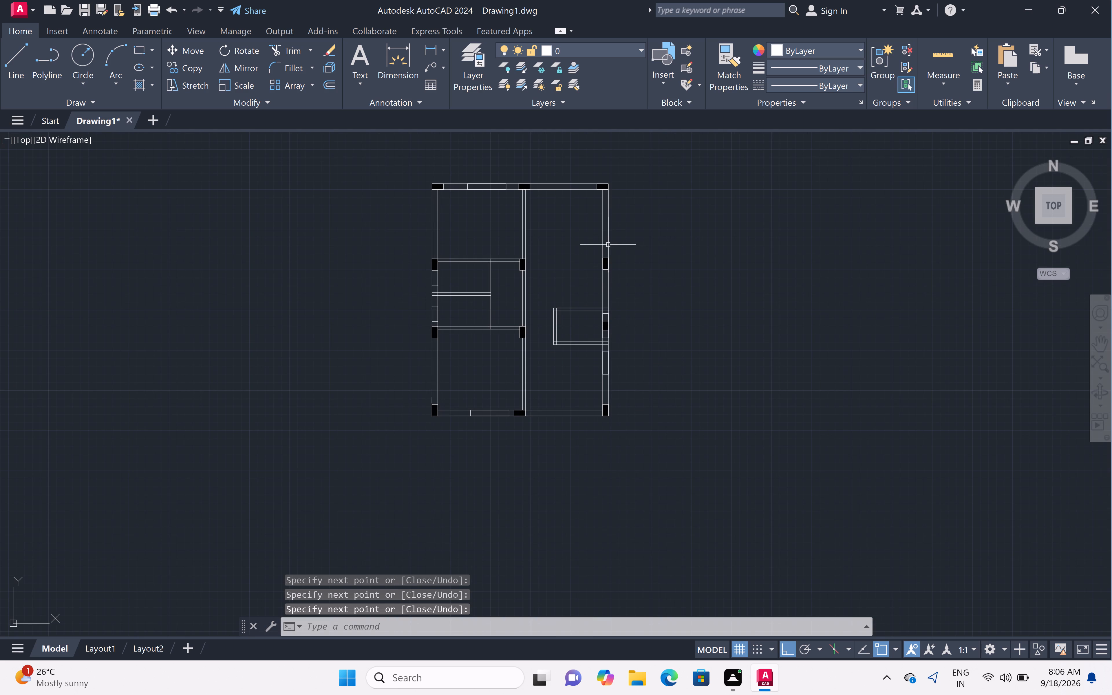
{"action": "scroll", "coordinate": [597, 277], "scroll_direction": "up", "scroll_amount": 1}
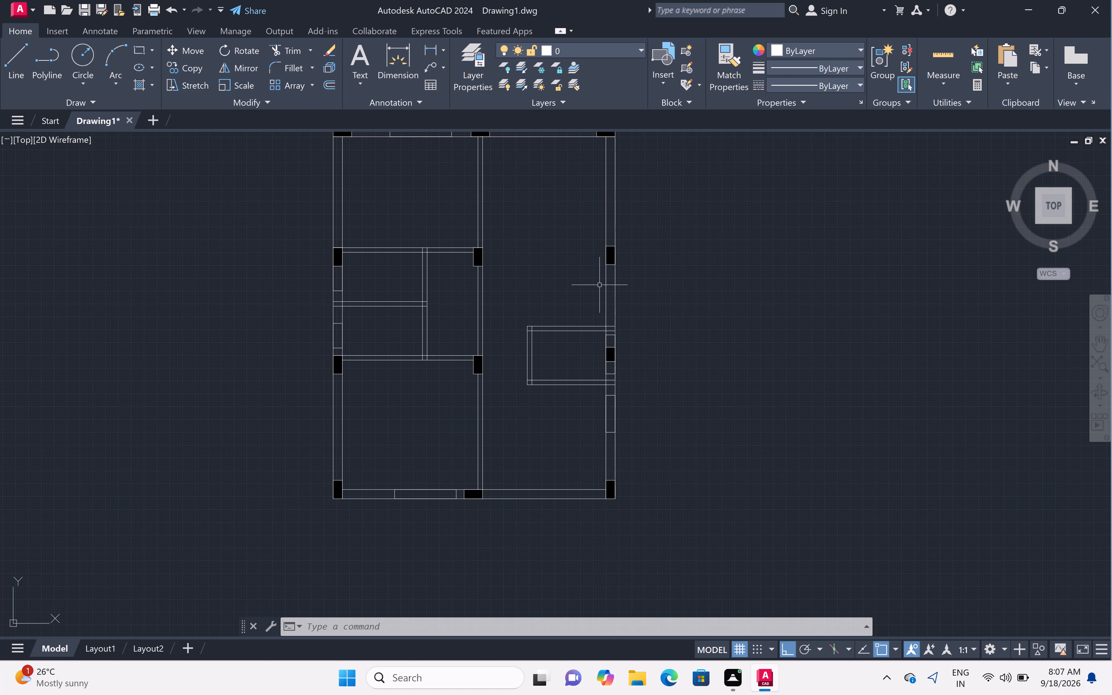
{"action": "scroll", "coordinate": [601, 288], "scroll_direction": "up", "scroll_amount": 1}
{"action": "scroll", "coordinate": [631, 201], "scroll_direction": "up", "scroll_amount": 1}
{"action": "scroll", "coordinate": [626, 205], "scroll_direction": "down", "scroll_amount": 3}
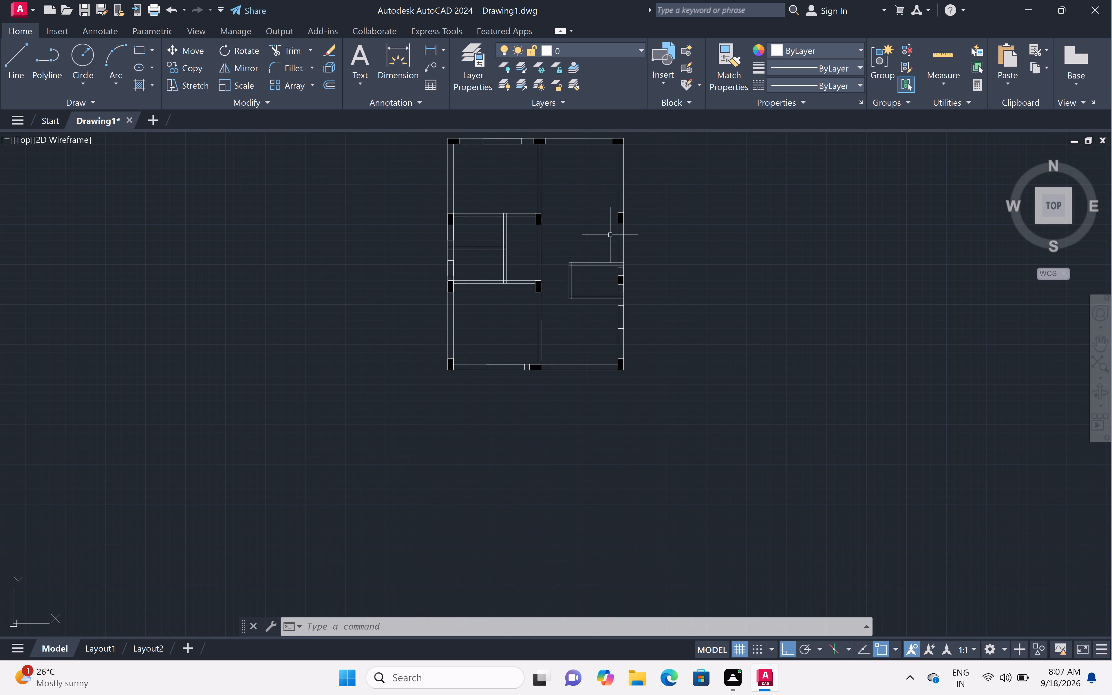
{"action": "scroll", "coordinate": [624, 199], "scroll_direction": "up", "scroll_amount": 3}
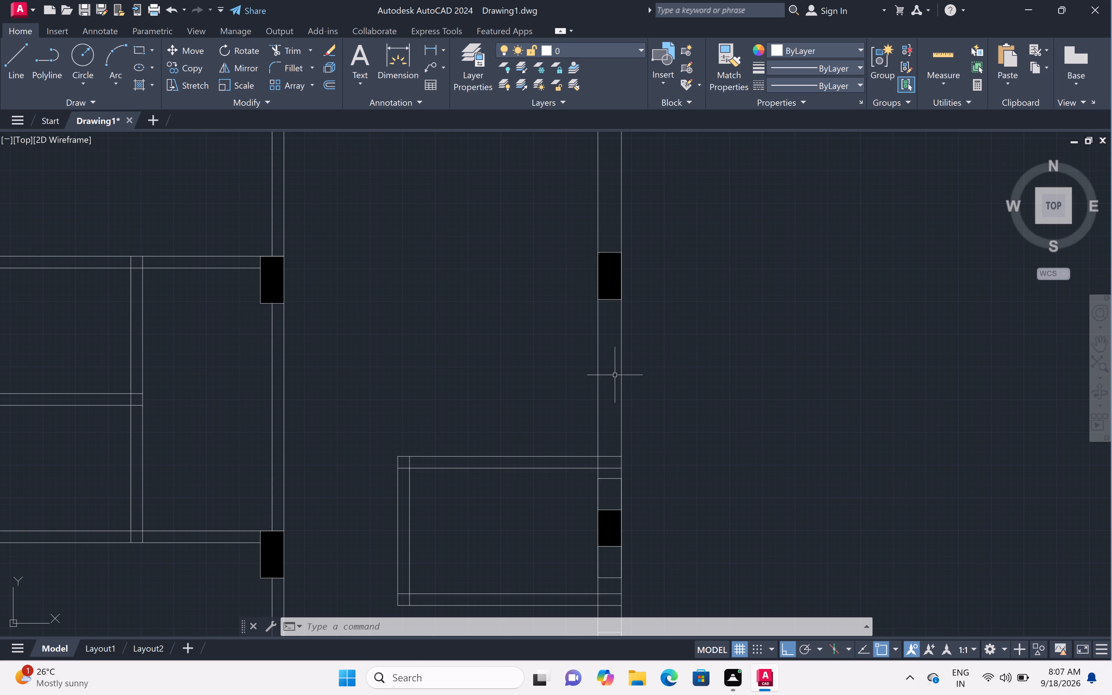
Outline a 3' long opening across the 9" right wall, starting slightly above the small room's upper partition and running upward.
{"action": "type", "text": "l"}
{"action": "key", "text": "space"}
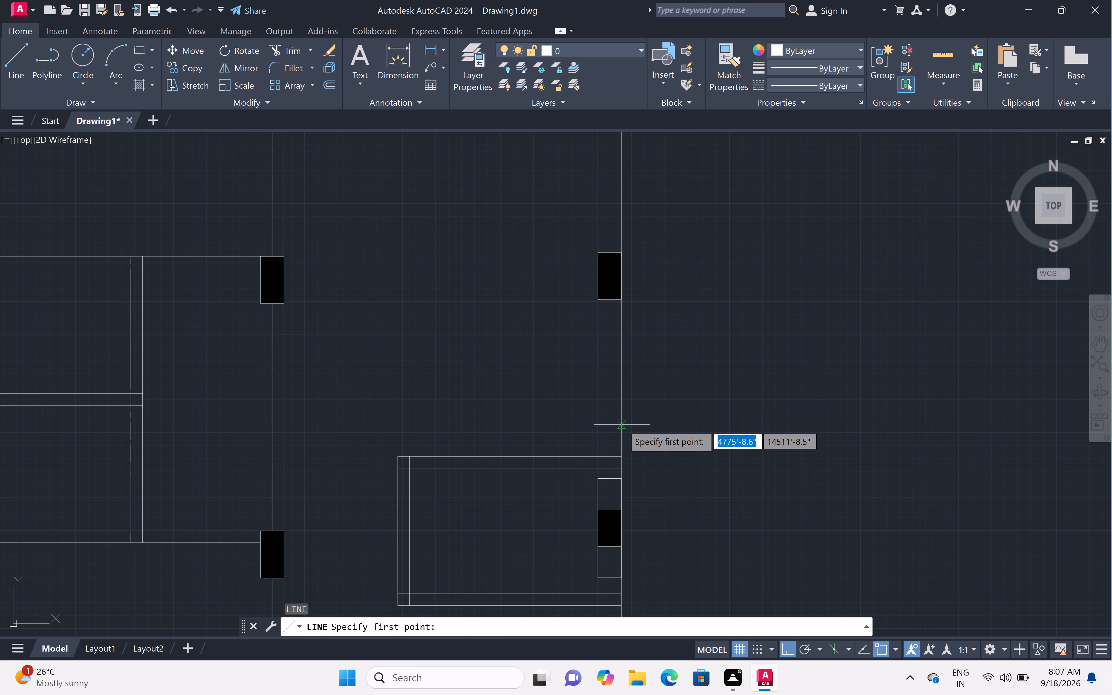
{"action": "double_click", "coordinate": [622, 425]}
{"action": "double_click", "coordinate": [593, 427]}
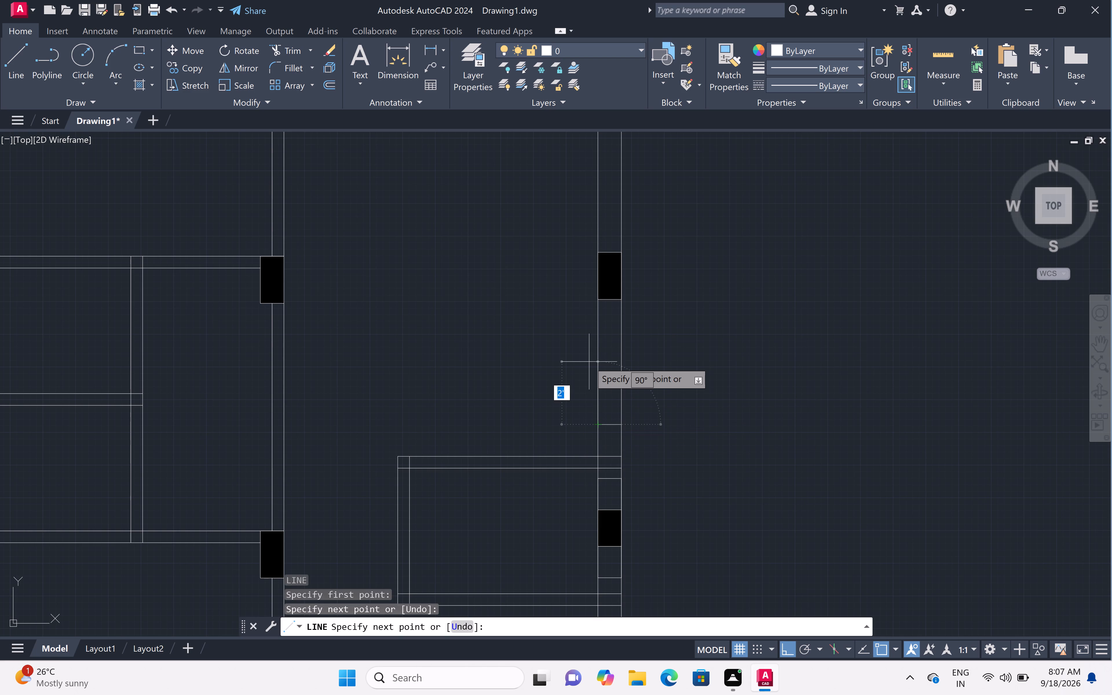
{"action": "type", "text": "5'"}
{"action": "key", "text": "space"}
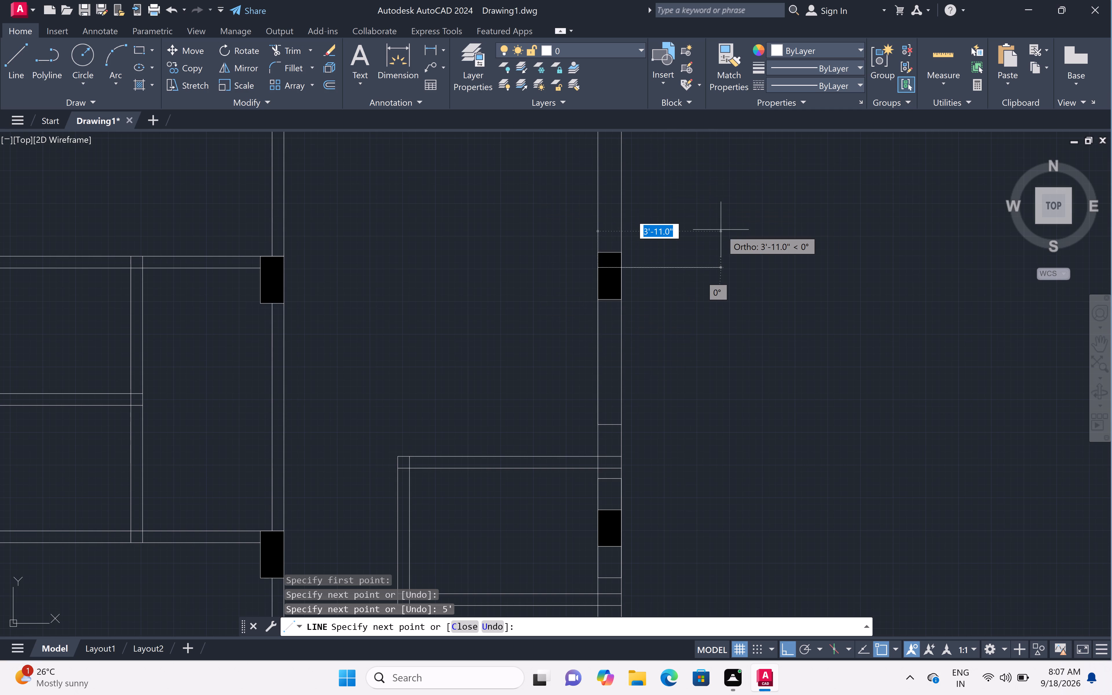
{"action": "key", "text": "ctrl+z"}
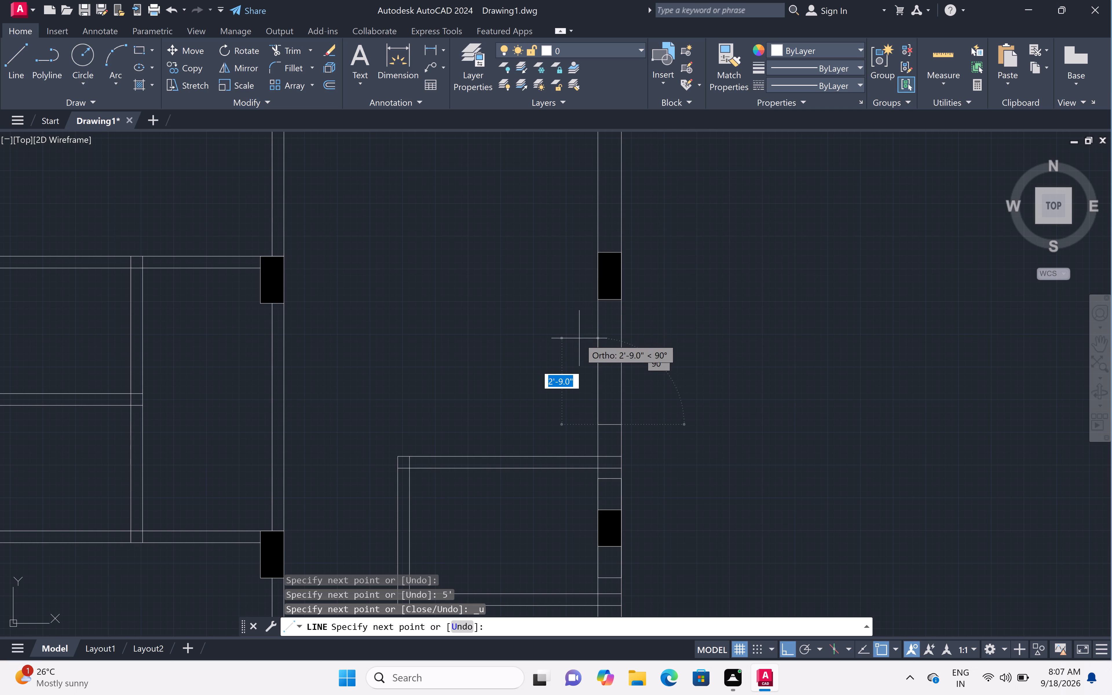
{"action": "type", "text": "3'"}
{"action": "key", "text": "space"}
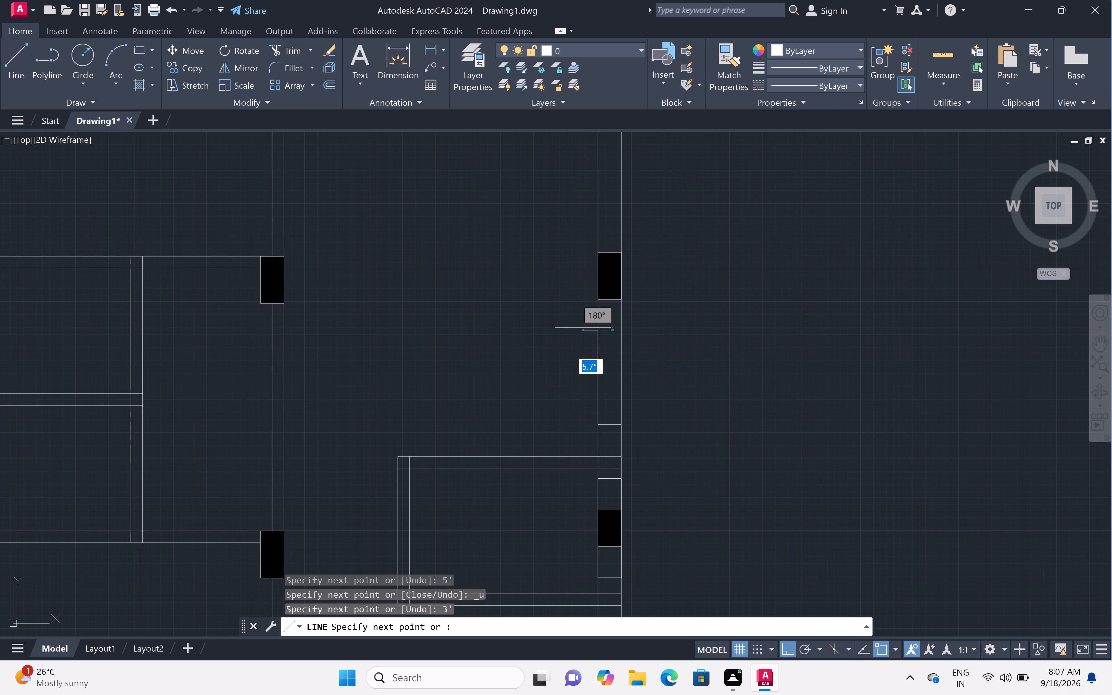
{"action": "left_click", "coordinate": [617, 332]}
{"action": "left_click", "coordinate": [621, 423]}
{"action": "key", "text": "space"}
Outline a 3' long opening across the 9" right wall, starting slightly above the upper intermediate column block and running toward the top corner block.
{"action": "scroll", "coordinate": [631, 388], "scroll_direction": "down", "scroll_amount": 4}
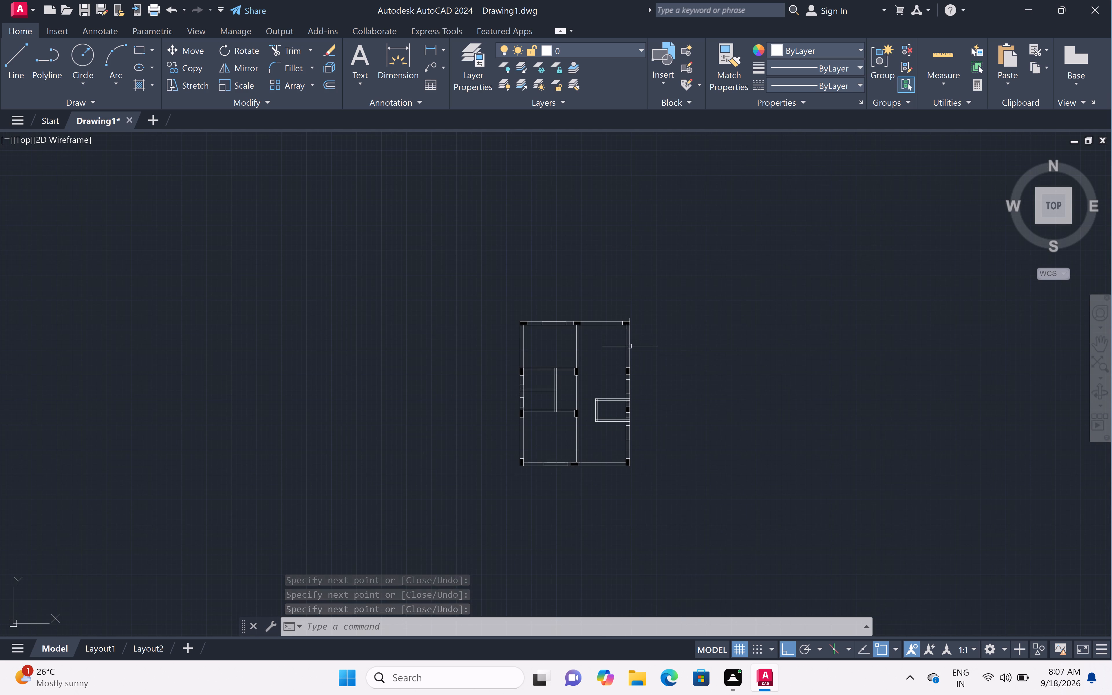
{"action": "scroll", "coordinate": [630, 346], "scroll_direction": "up", "scroll_amount": 4}
{"action": "type", "text": "l"}
{"action": "key", "text": "space"}
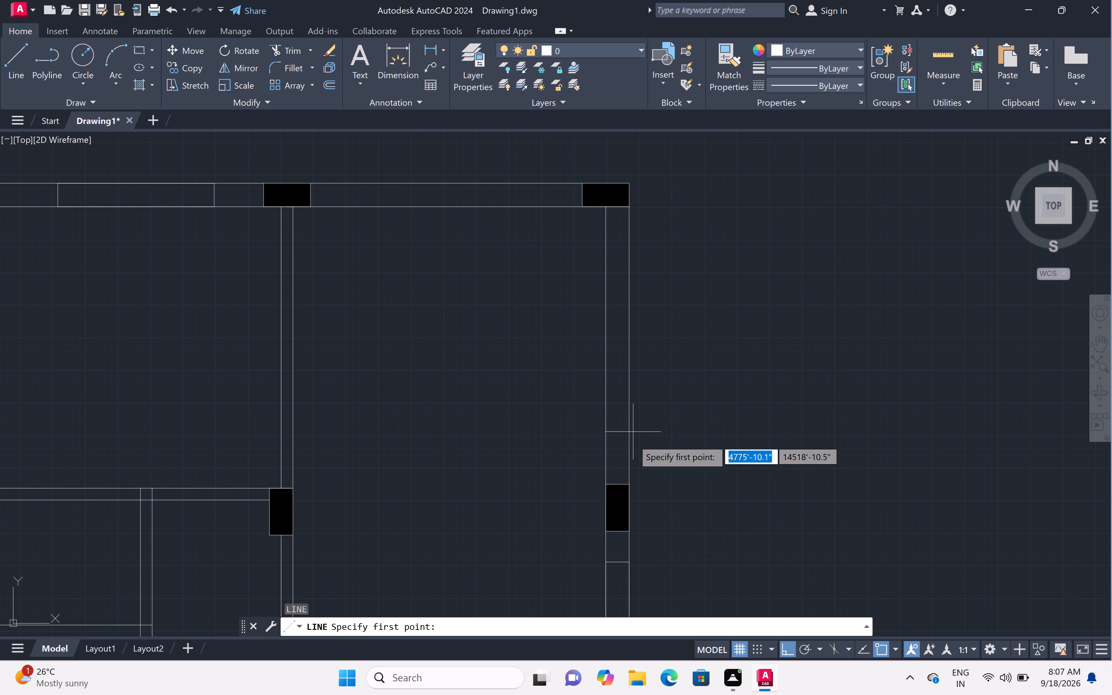
{"action": "left_click", "coordinate": [605, 457]}
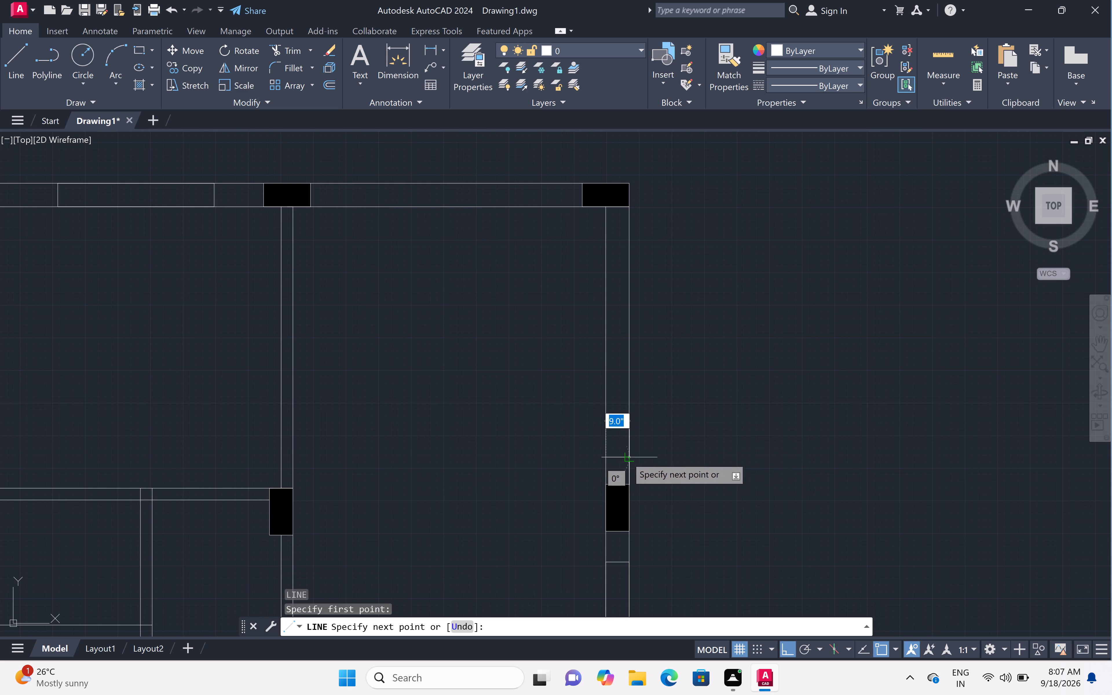
{"action": "left_click", "coordinate": [627, 457]}
{"action": "type", "text": "5'"}
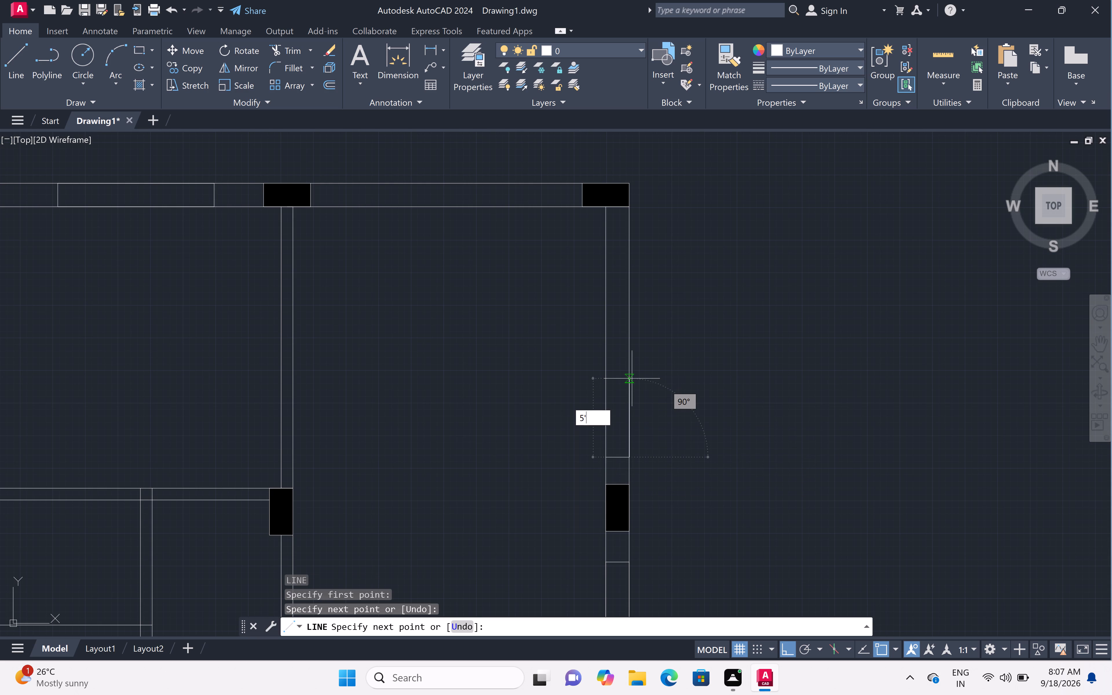
{"action": "key", "text": "space"}
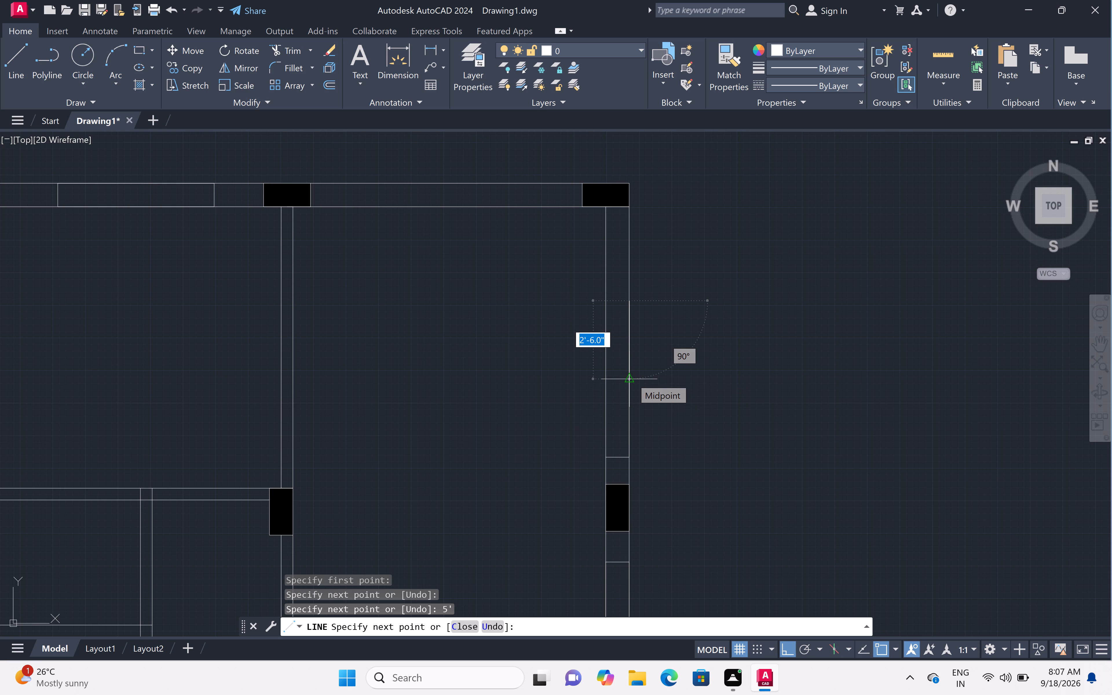
{"action": "key", "text": "ctrl+z"}
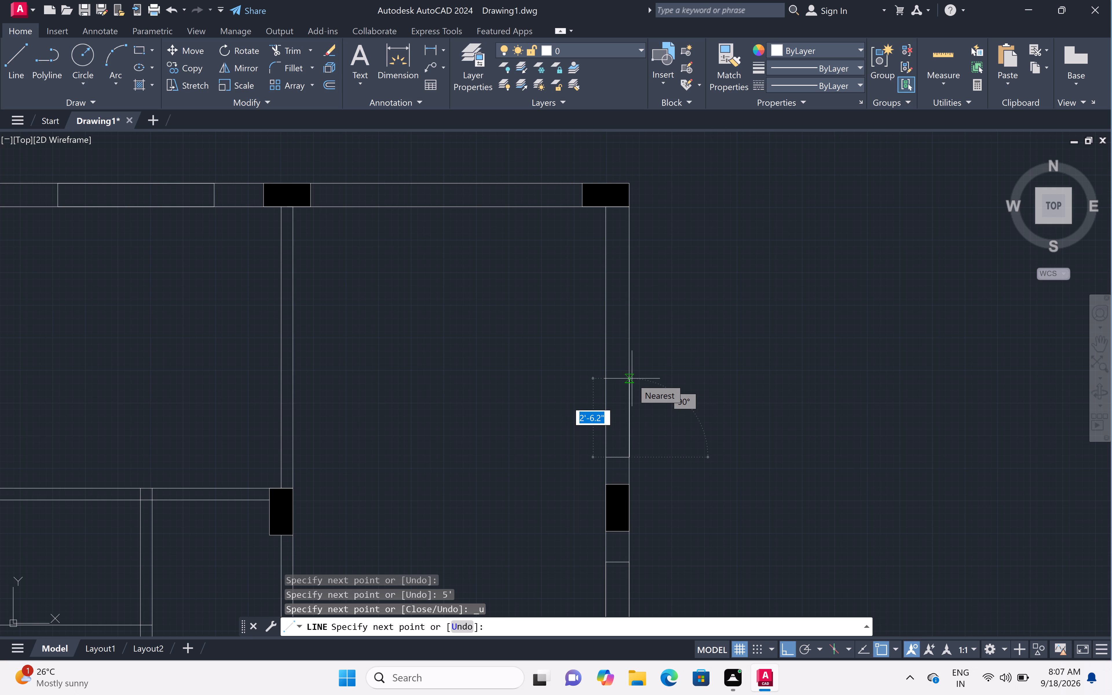
{"action": "type", "text": "3'"}
{"action": "key", "text": "space"}
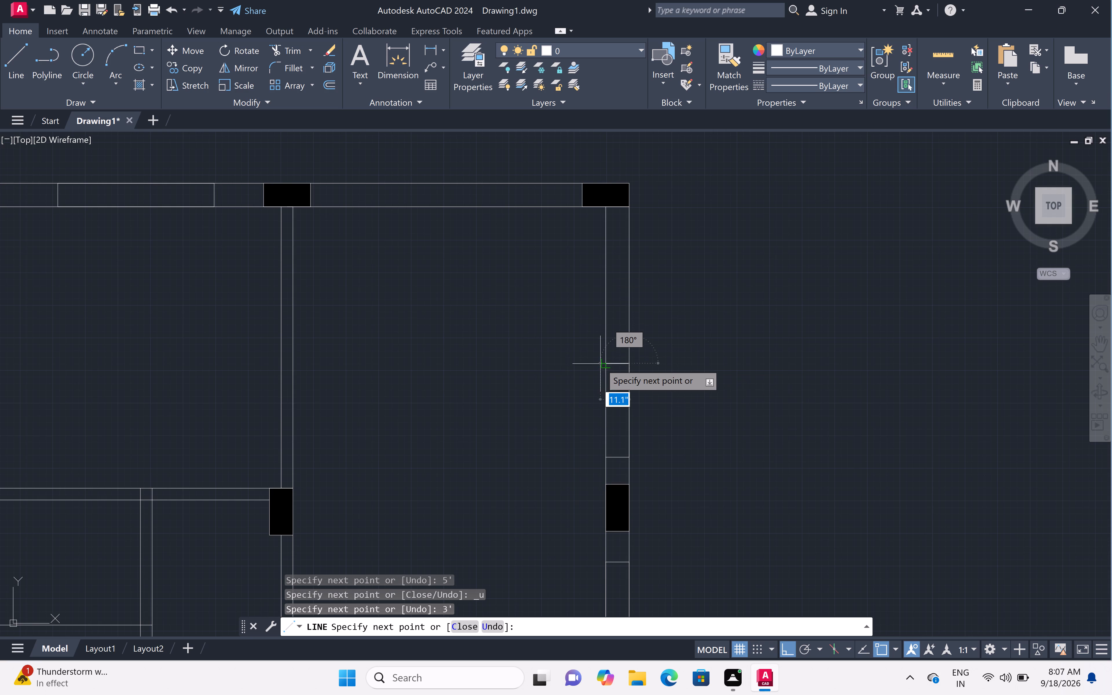
{"action": "left_click", "coordinate": [603, 362]}
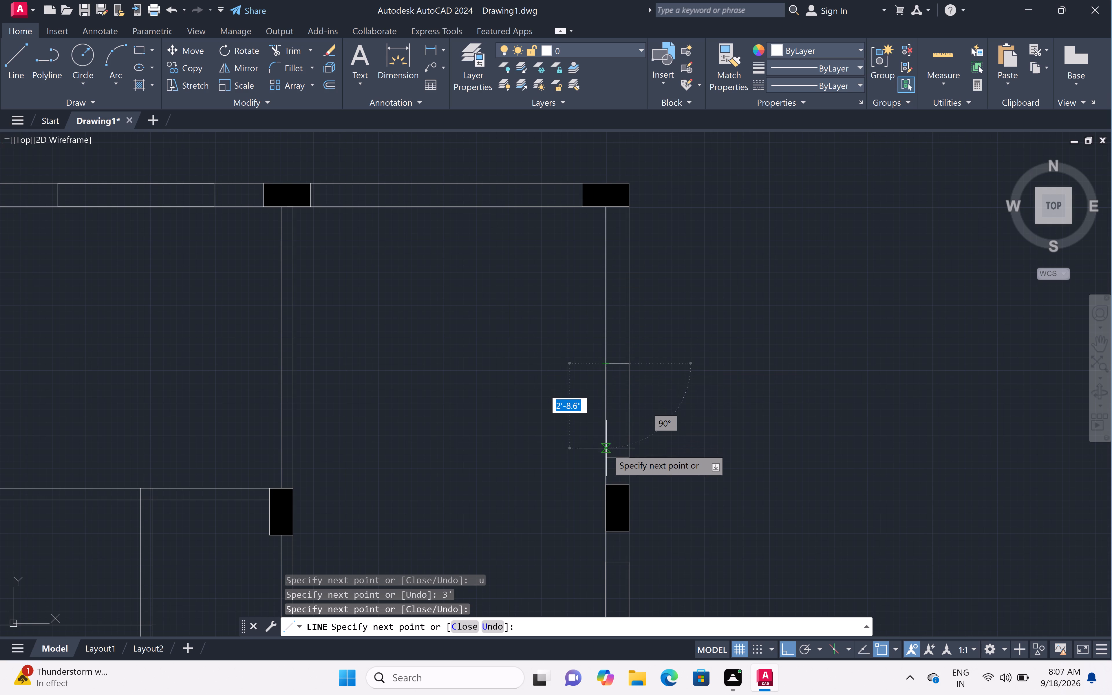
{"action": "left_click", "coordinate": [606, 454]}
{"action": "key", "text": "space"}
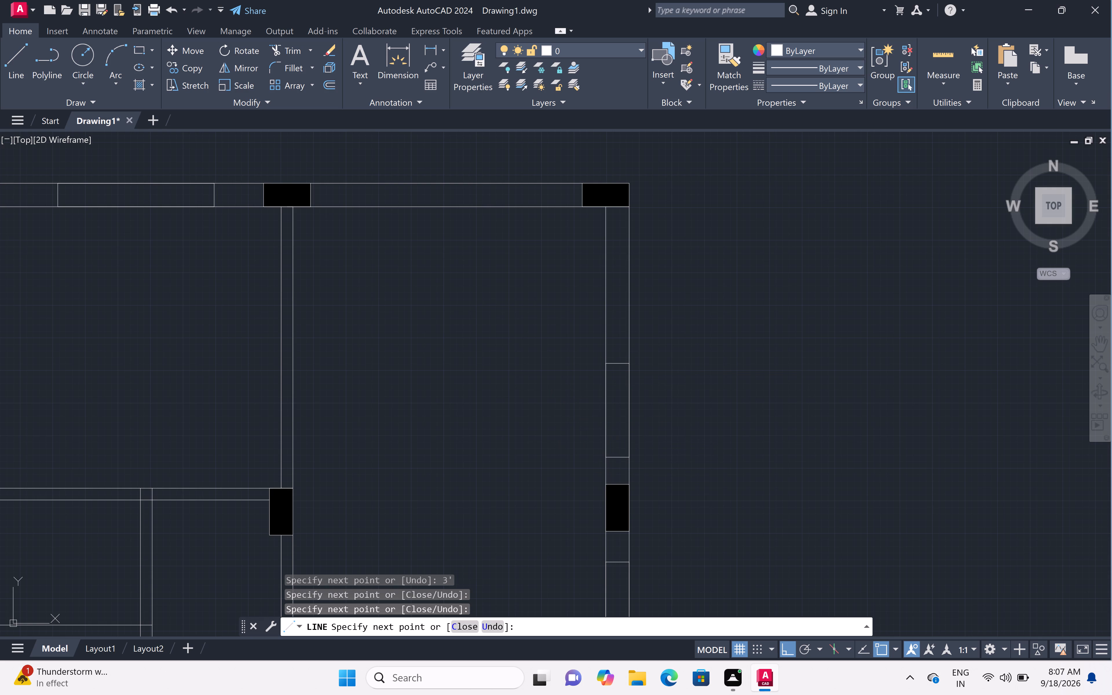
Outline a 3' long opening across the 9" top wall, starting slightly right of the middle block and running toward the right corner block.
{"action": "scroll", "coordinate": [619, 426], "scroll_direction": "down", "scroll_amount": 2}
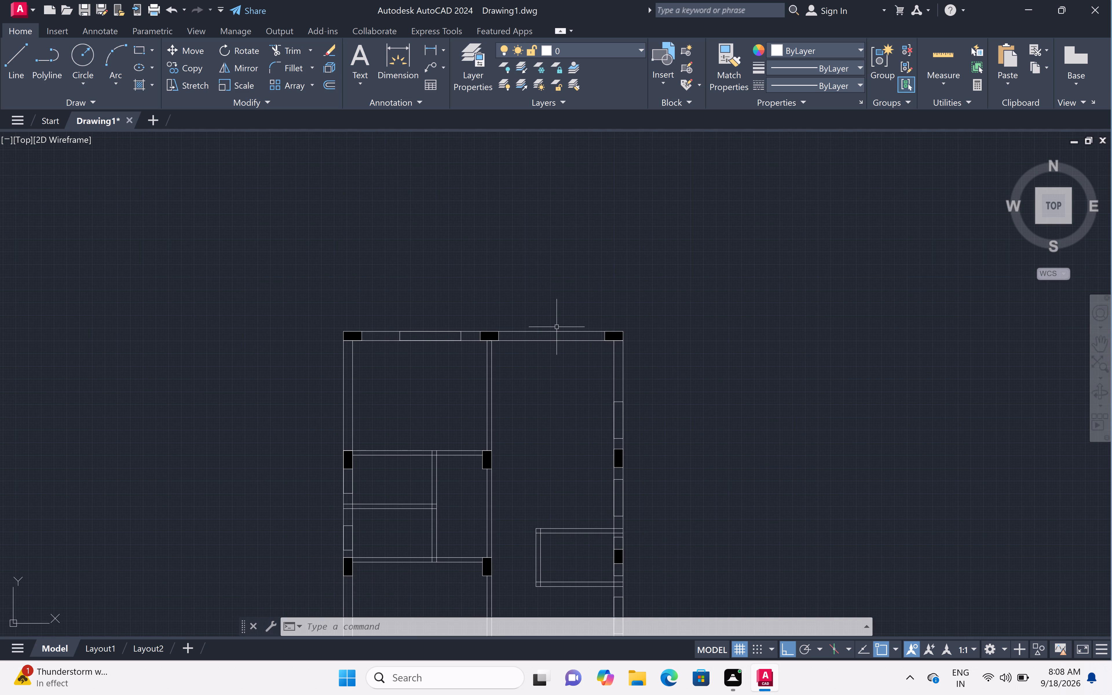
{"action": "scroll", "coordinate": [545, 334], "scroll_direction": "up", "scroll_amount": 3}
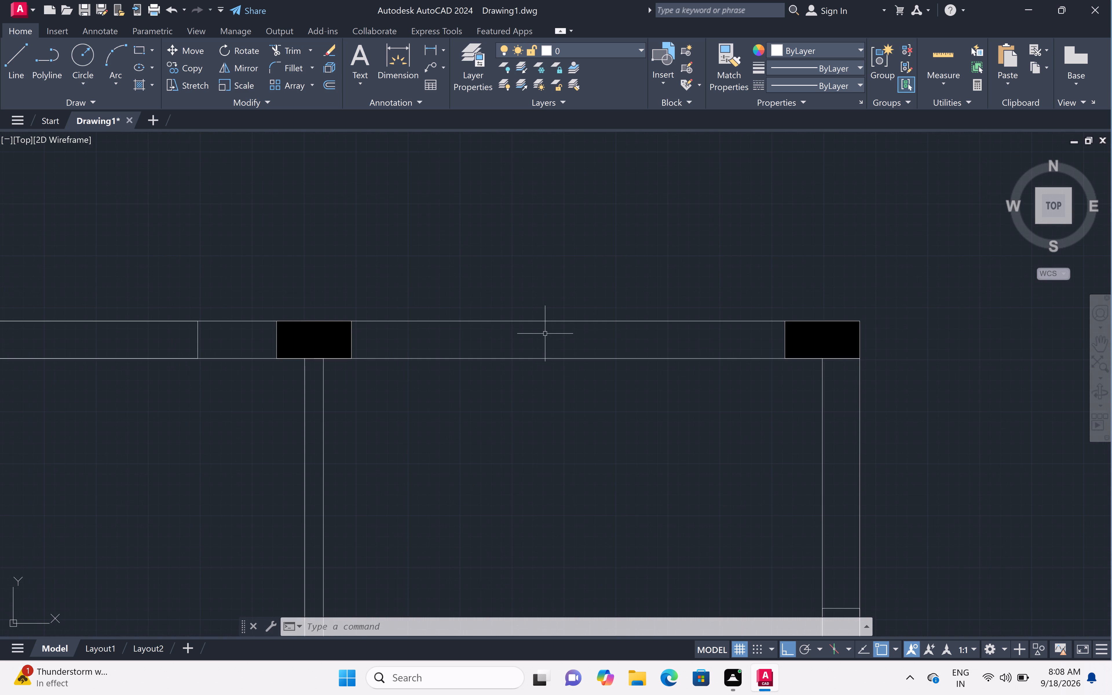
{"action": "type", "text": "l"}
{"action": "key", "text": "space"}
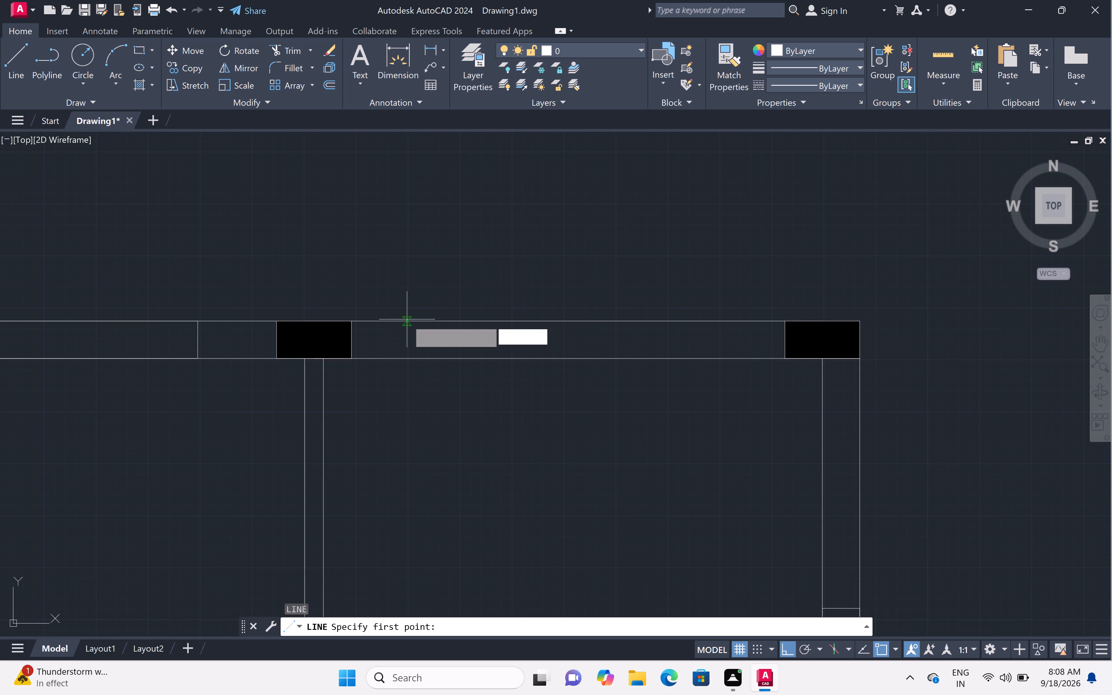
{"action": "left_click", "coordinate": [407, 321]}
{"action": "left_click", "coordinate": [408, 361]}
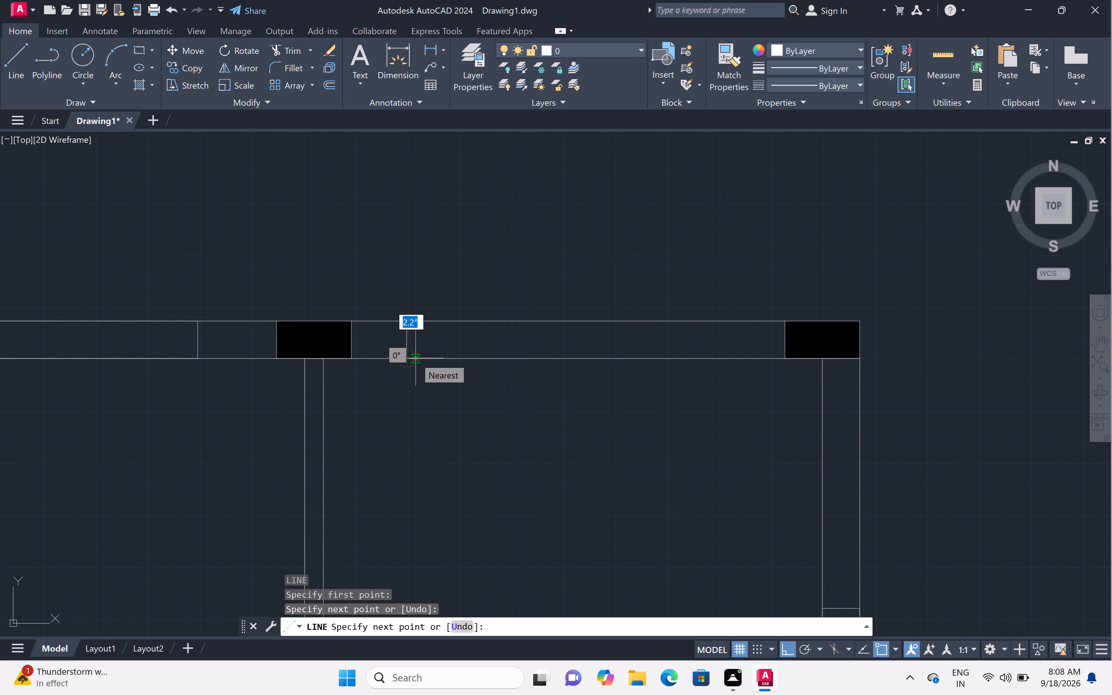
{"action": "type", "text": "3'"}
{"action": "key", "text": "space"}
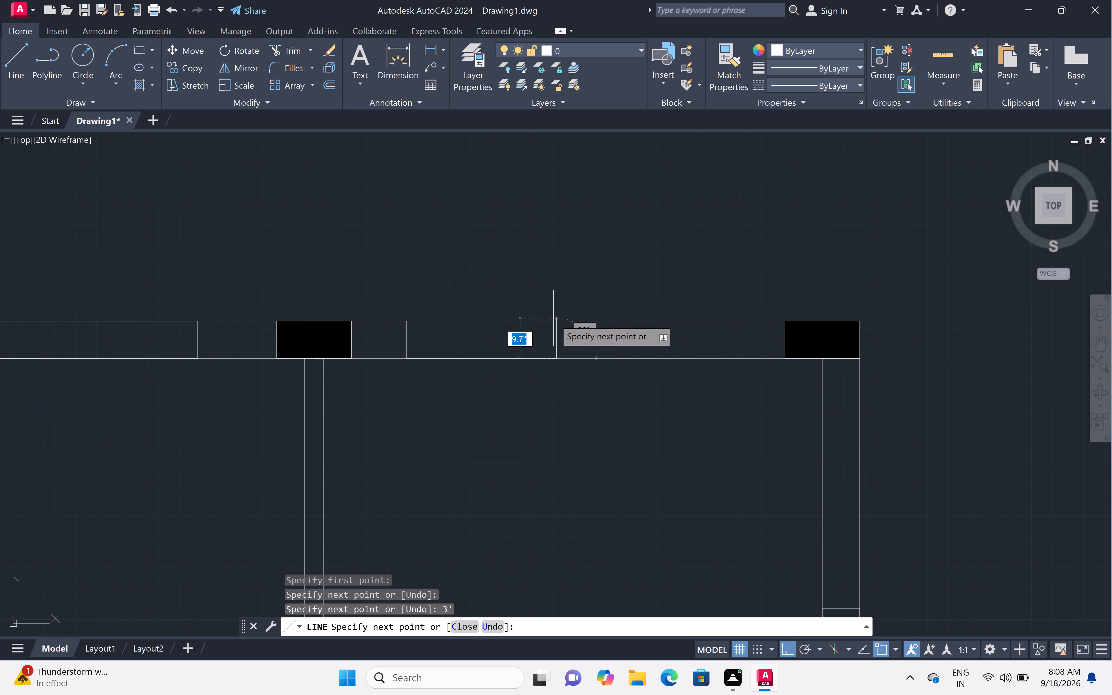
{"action": "left_click_drag", "start_coordinate": [555, 321], "coordinate": [553, 321]}
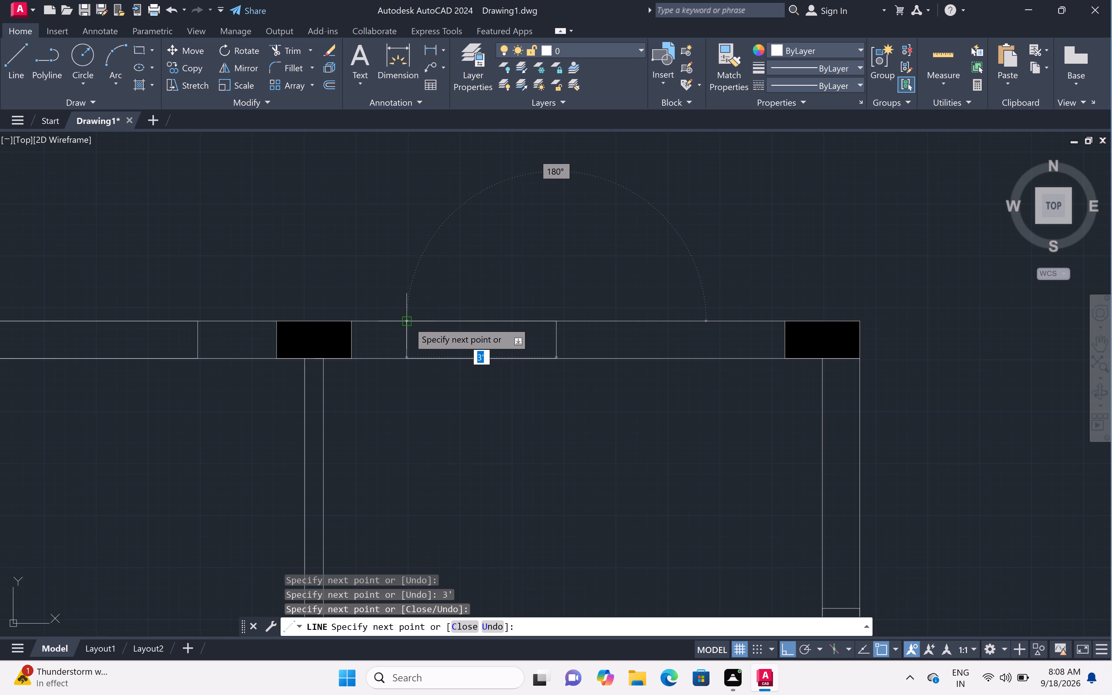
{"action": "left_click", "coordinate": [409, 322]}
{"action": "key", "text": "Escape"}
Offset both long edges of the 5' opening in the top wall inward by 3.5" to form the window pane lines.
{"action": "scroll", "coordinate": [455, 278], "scroll_direction": "down", "scroll_amount": 4}
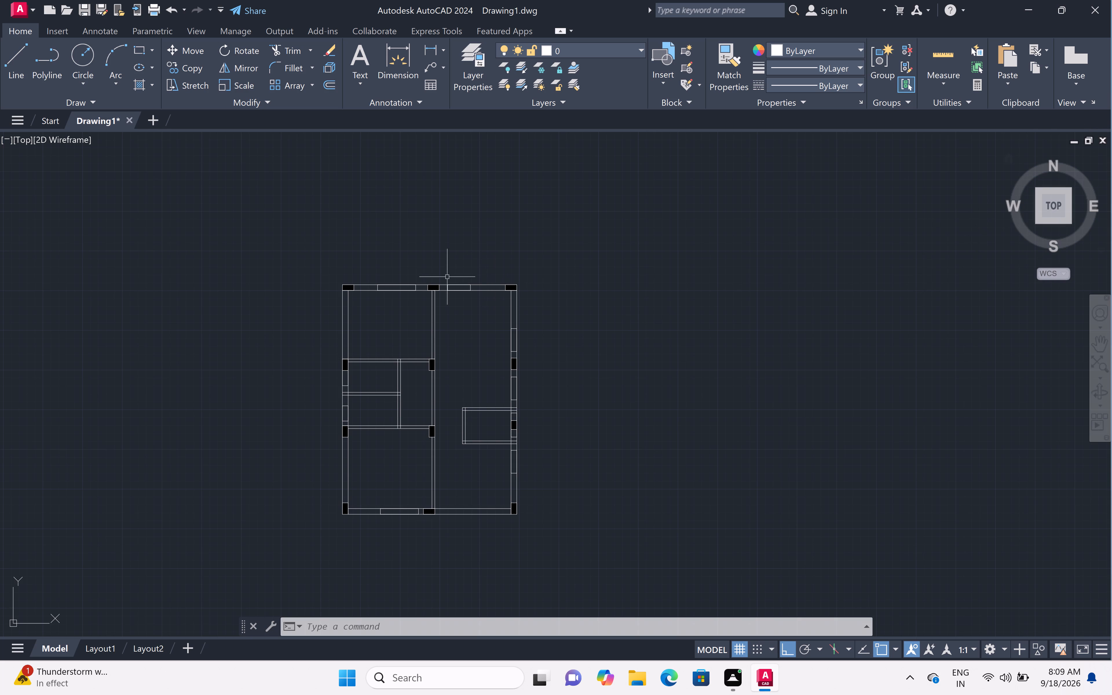
{"action": "scroll", "coordinate": [387, 281], "scroll_direction": "up", "scroll_amount": 4}
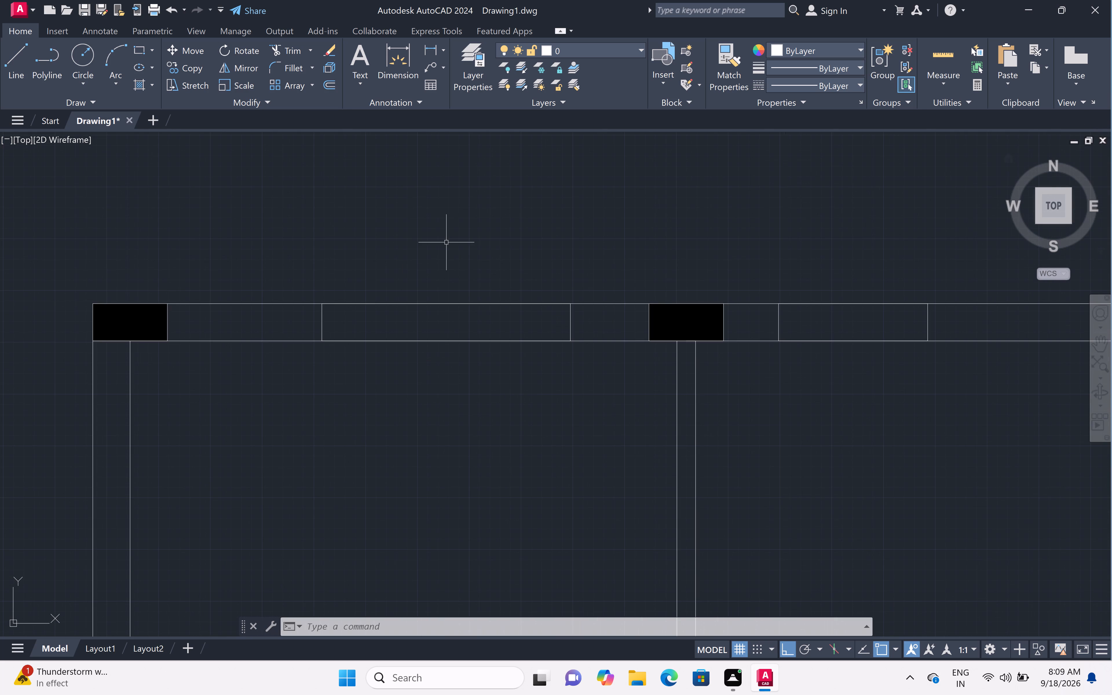
{"action": "type", "text": "off 3."}
{"action": "key", "text": "5"}
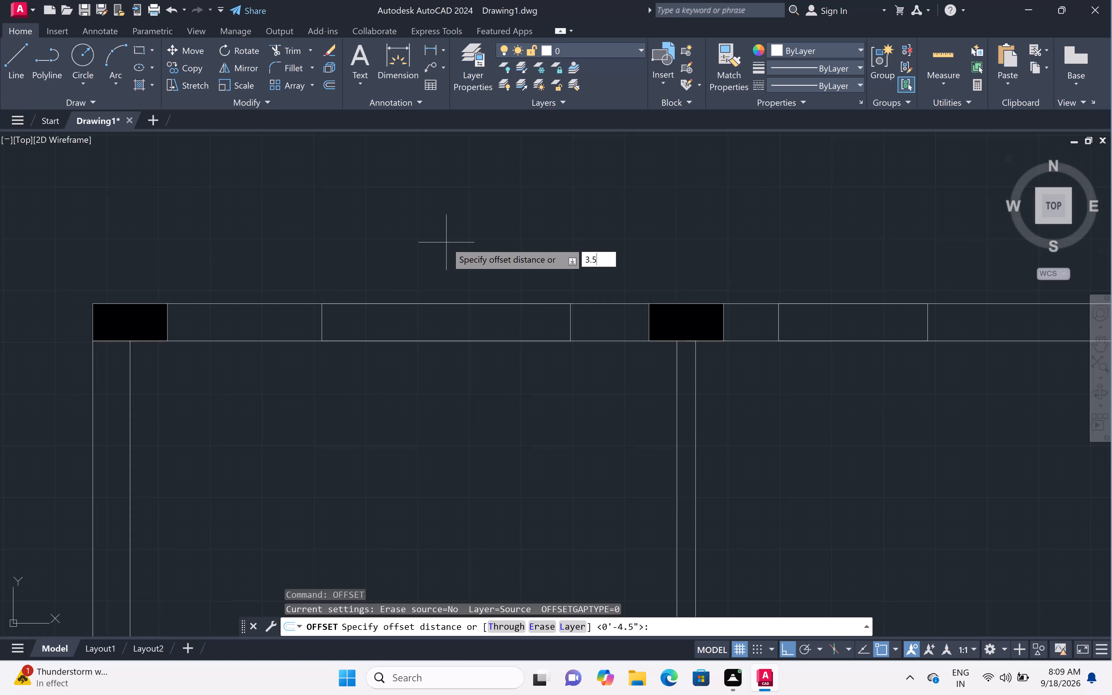
{"action": "key", "text": "shift+quotedbl"}
{"action": "key", "text": "space"}
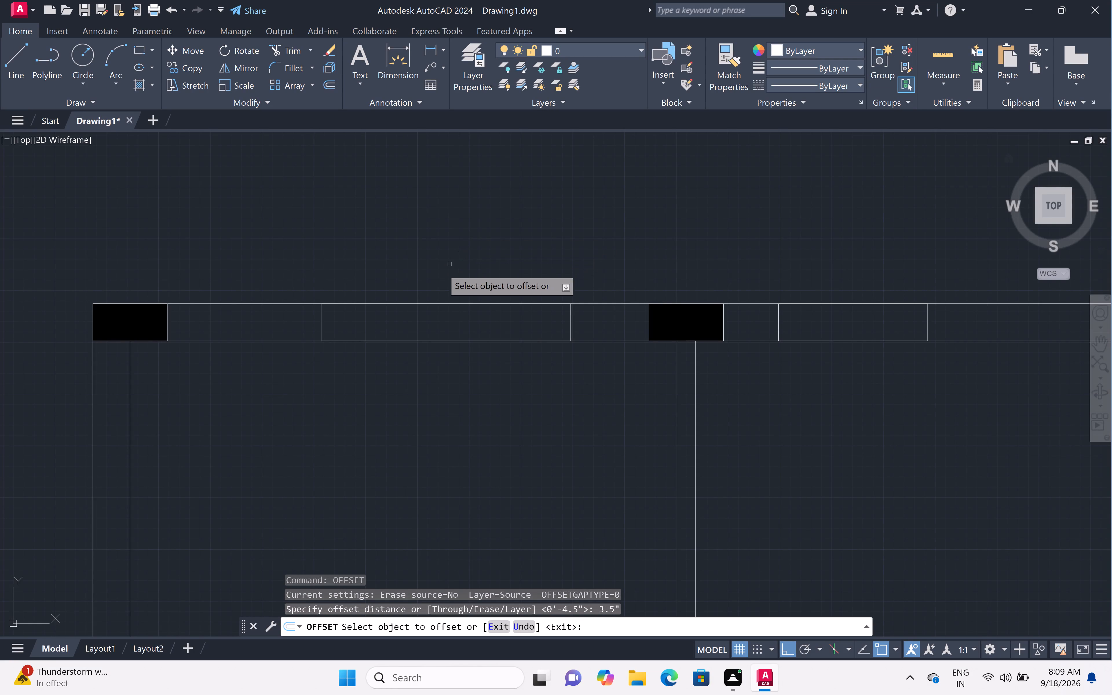
{"action": "double_click", "coordinate": [434, 304]}
{"action": "left_click", "coordinate": [431, 314]}
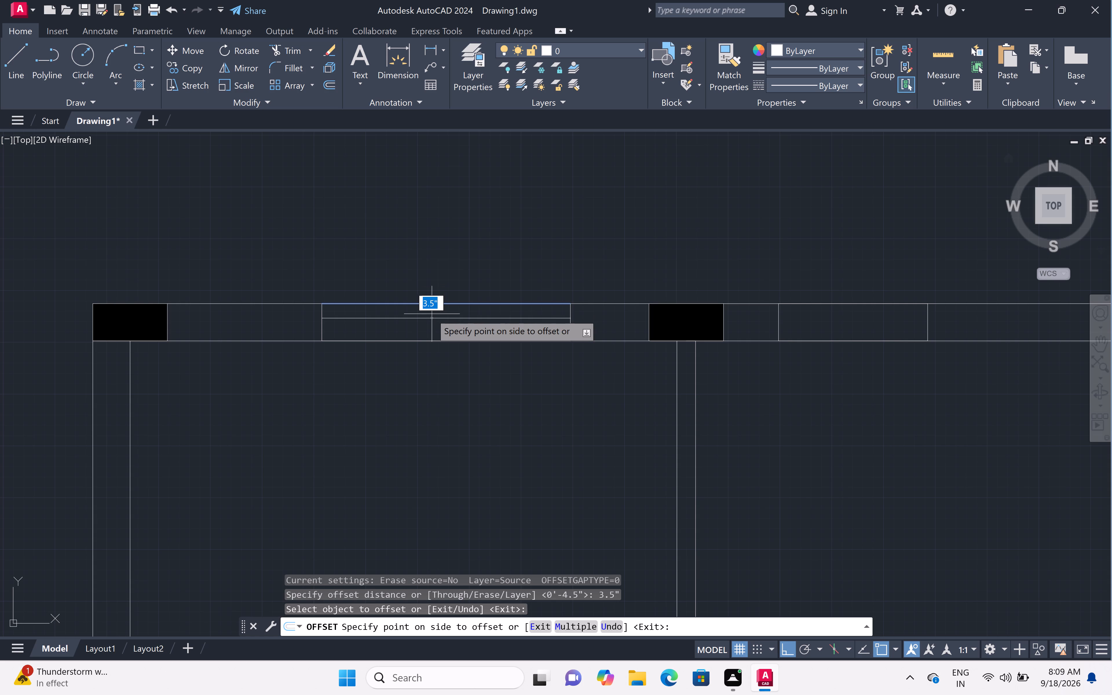
{"action": "left_click", "coordinate": [418, 343]}
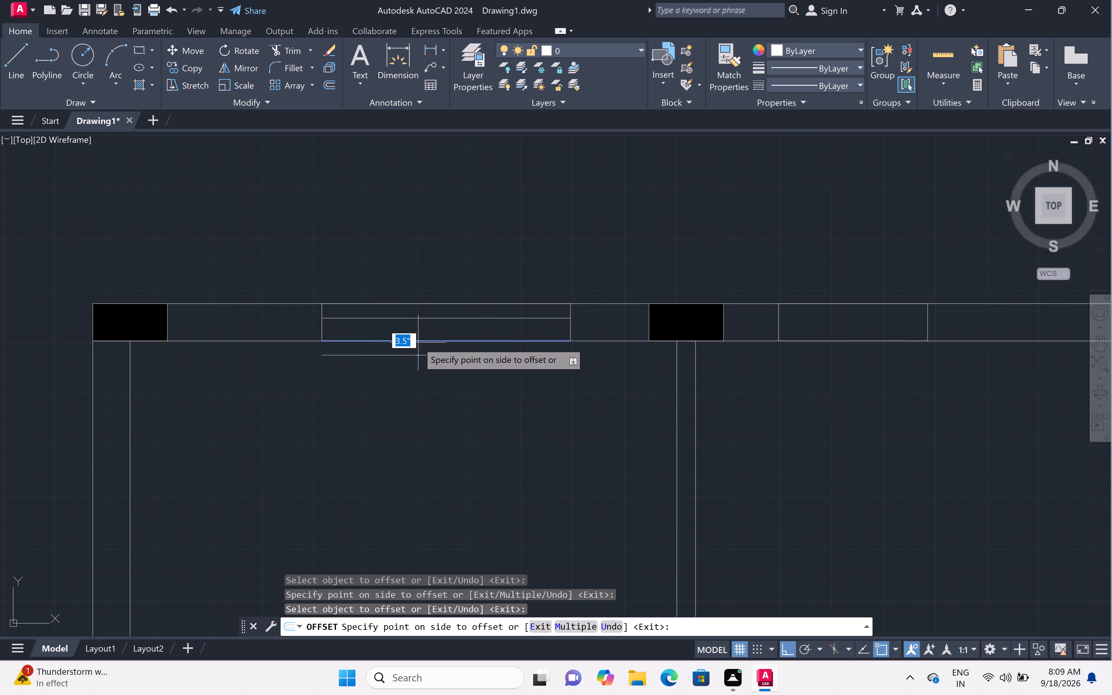
{"action": "left_click", "coordinate": [421, 319]}
Offset both long edges of the 3' opening in the top wall inward by 3.5" as window pane lines.
{"action": "scroll", "coordinate": [425, 309], "scroll_direction": "down", "scroll_amount": 2}
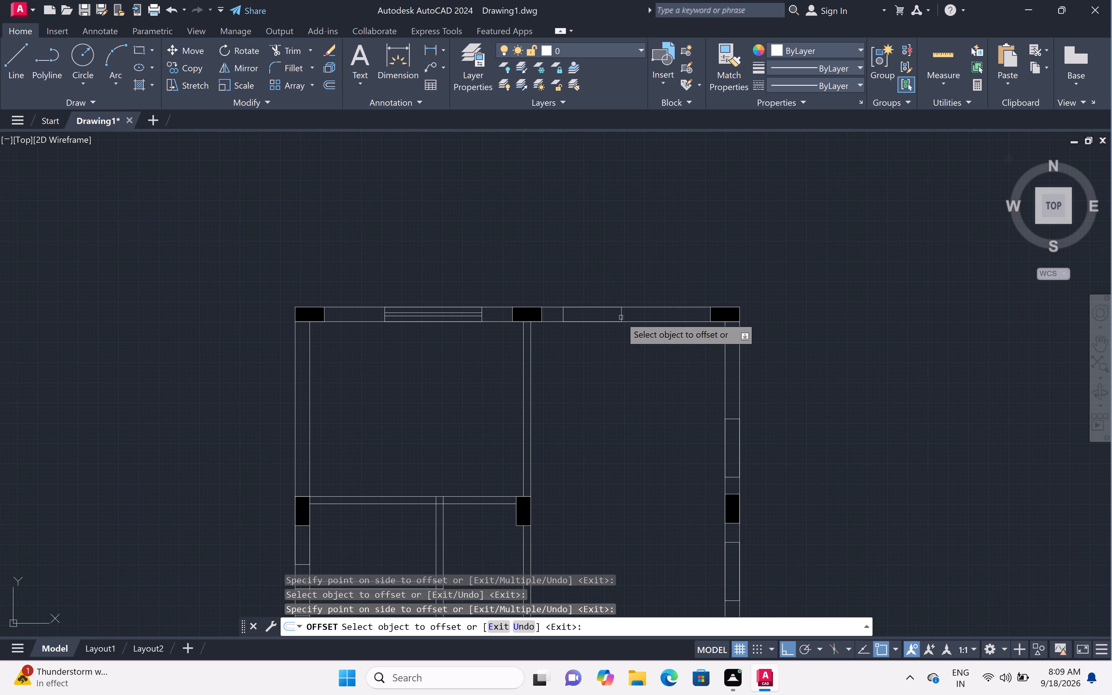
{"action": "scroll", "coordinate": [613, 317], "scroll_direction": "up", "scroll_amount": 3}
{"action": "left_click", "coordinate": [595, 276]}
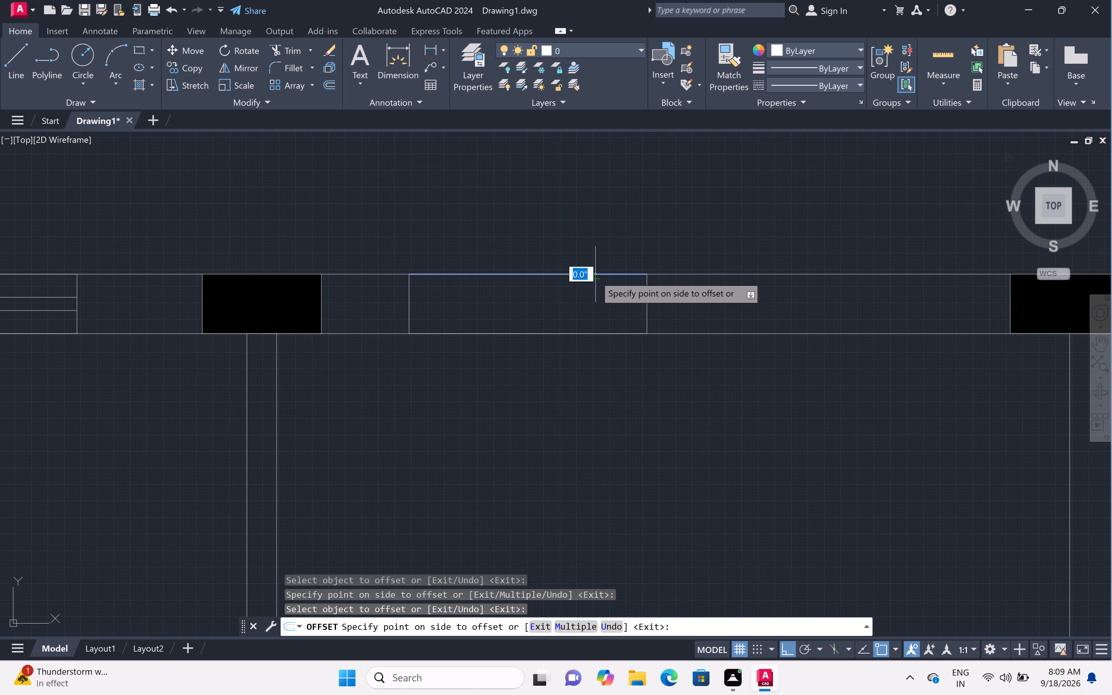
{"action": "left_click", "coordinate": [592, 303]}
{"action": "left_click", "coordinate": [577, 334]}
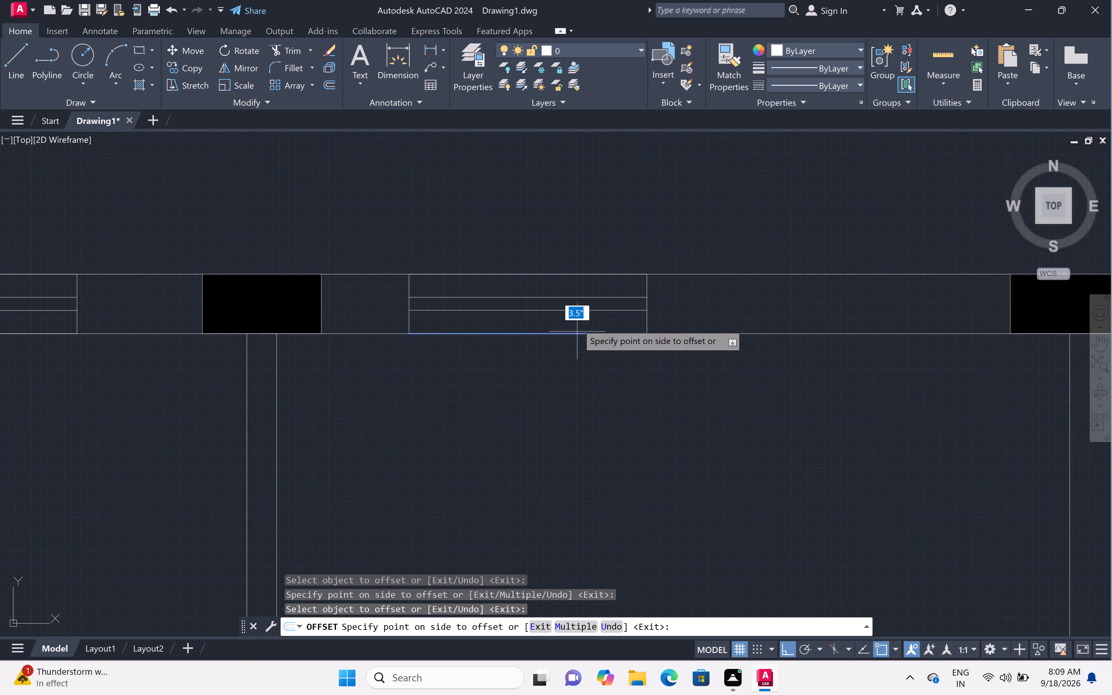
{"action": "left_click", "coordinate": [577, 290]}
Offset both long edges of the left wall's 2' opening directly below the upper intermediate column block inward by 3.5".
{"action": "scroll", "coordinate": [579, 282], "scroll_direction": "down", "scroll_amount": 4}
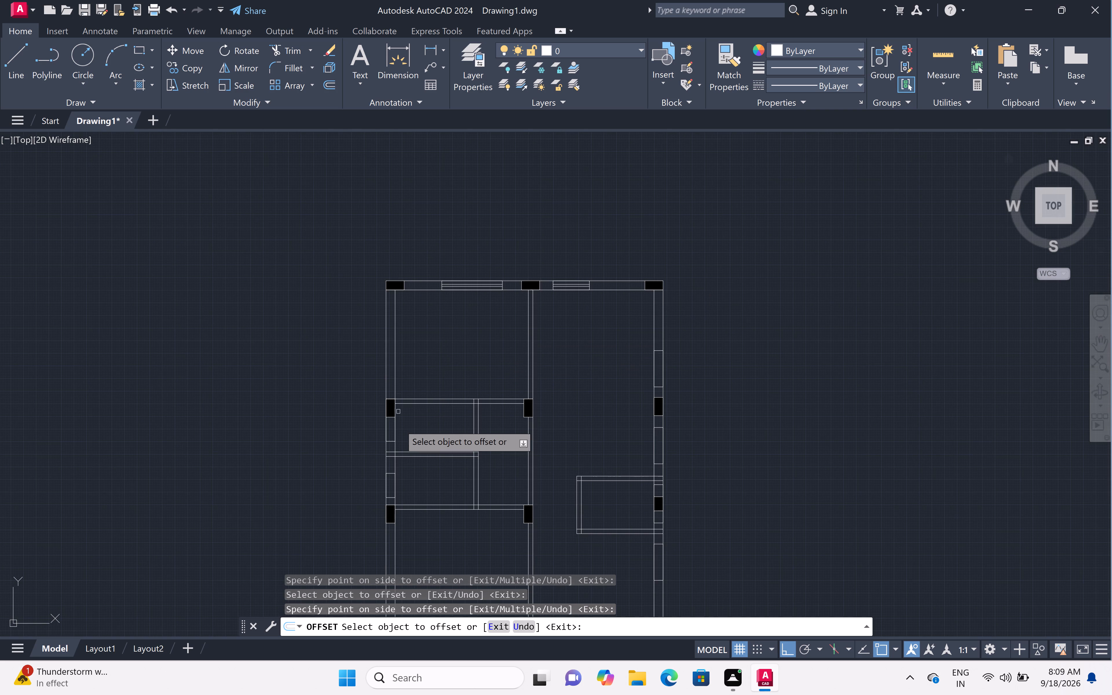
{"action": "scroll", "coordinate": [358, 527], "scroll_direction": "up", "scroll_amount": 2}
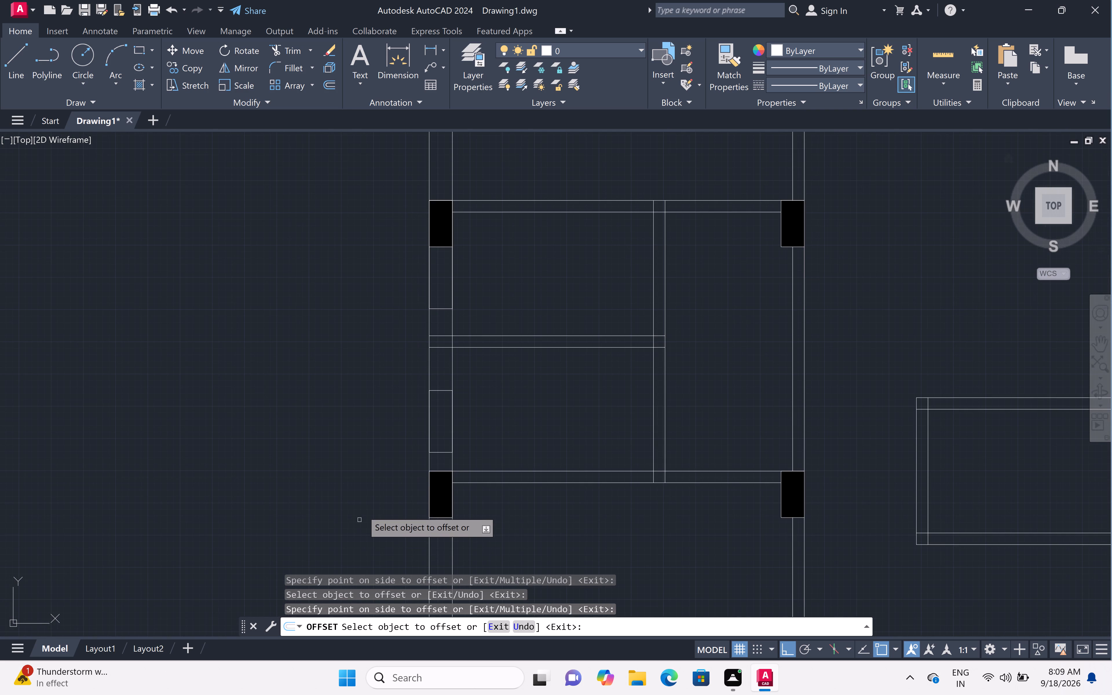
{"action": "left_click", "coordinate": [427, 278]}
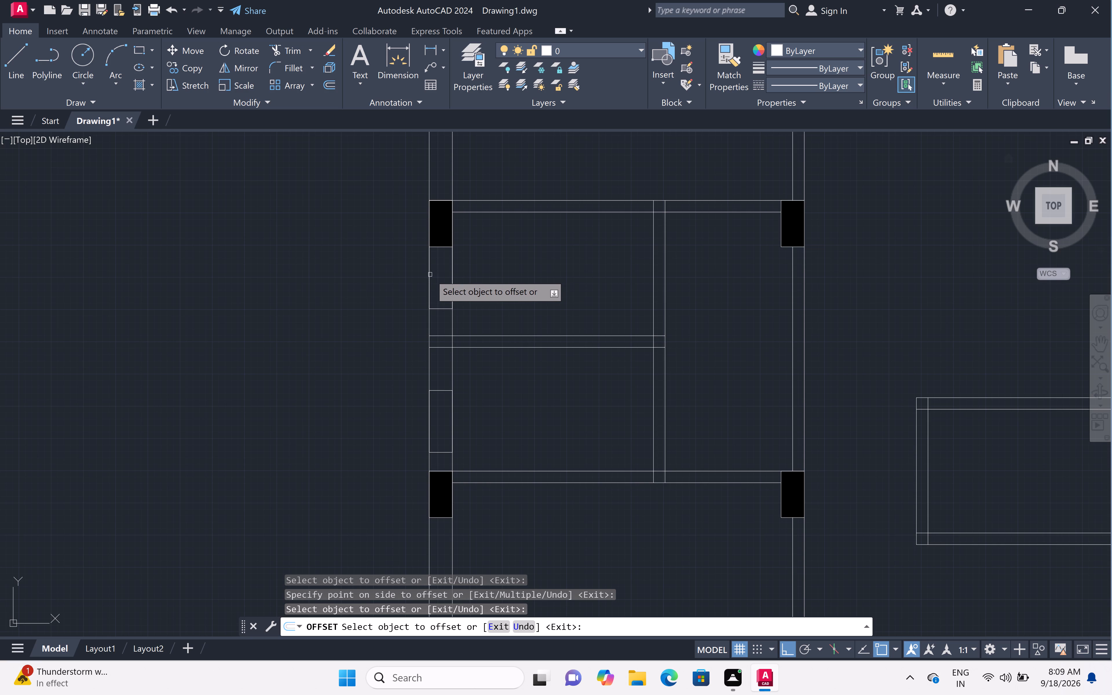
{"action": "left_click", "coordinate": [430, 275]}
{"action": "left_click", "coordinate": [447, 271]}
{"action": "left_click", "coordinate": [453, 281]}
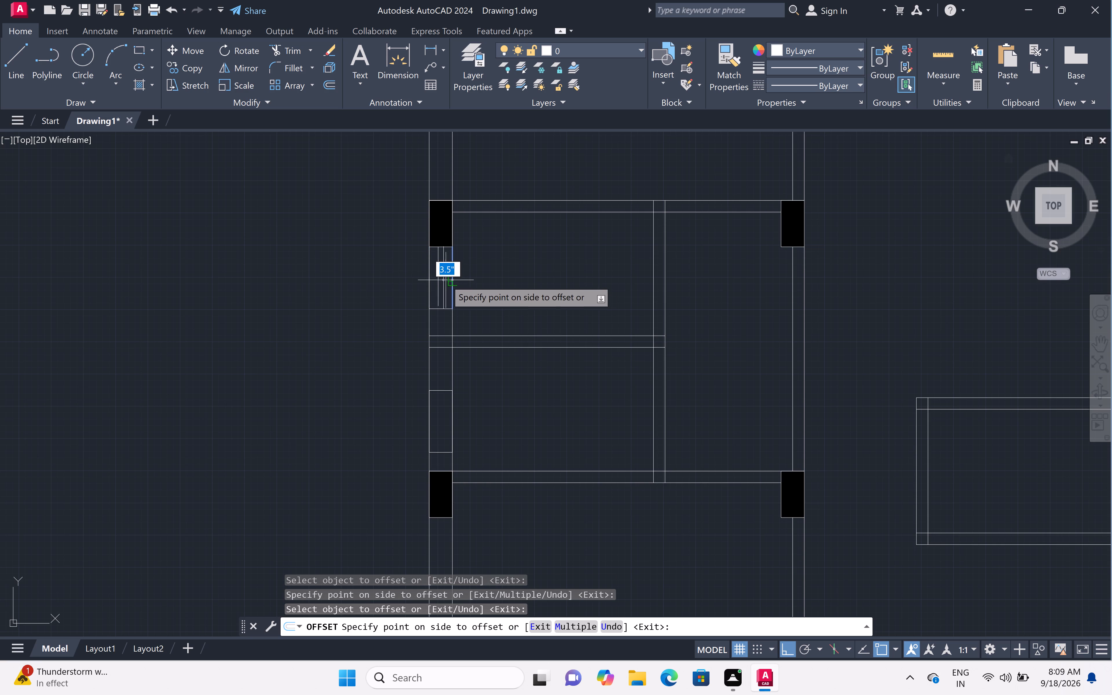
{"action": "left_click", "coordinate": [439, 278]}
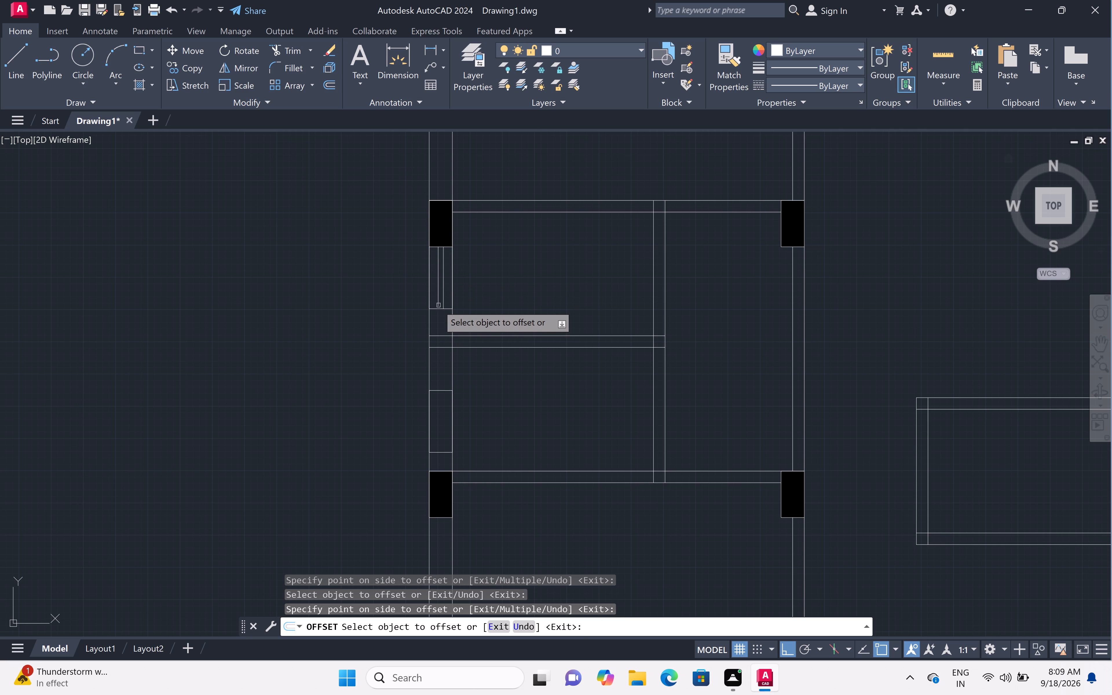
Offset the outer edge of the left wall's upper opening inward by 3.5" at its lower end to complete the pane line.
{"action": "scroll", "coordinate": [438, 305], "scroll_direction": "up", "scroll_amount": 5}
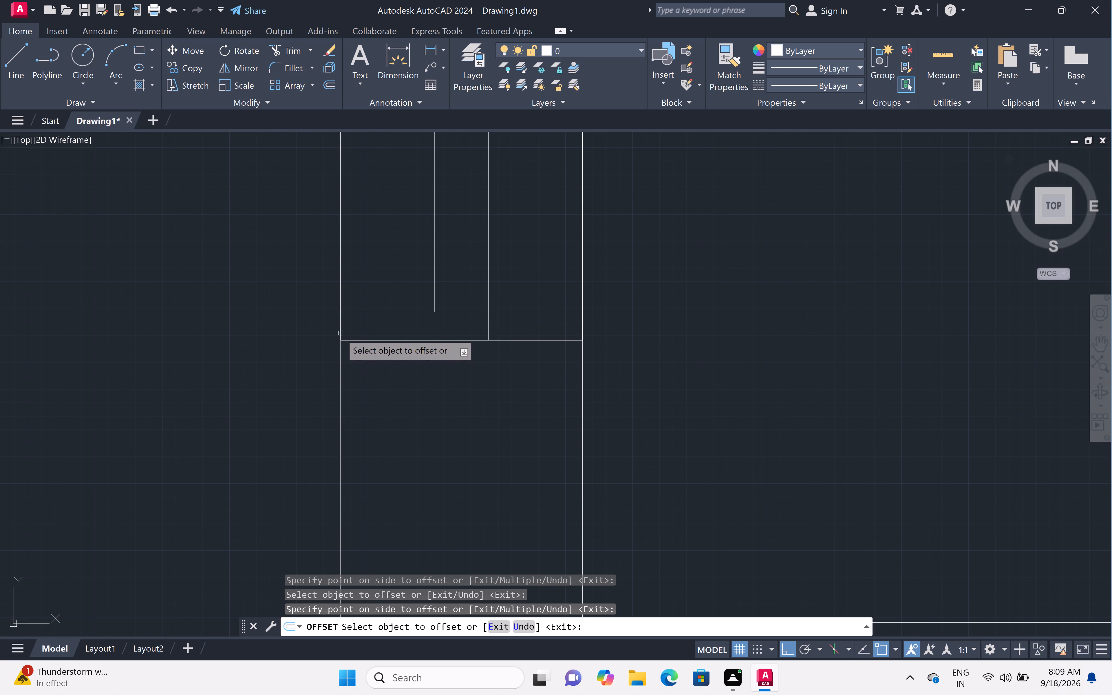
{"action": "double_click", "coordinate": [340, 333]}
{"action": "left_click", "coordinate": [431, 319]}
{"action": "scroll", "coordinate": [455, 284], "scroll_direction": "down", "scroll_amount": 4}
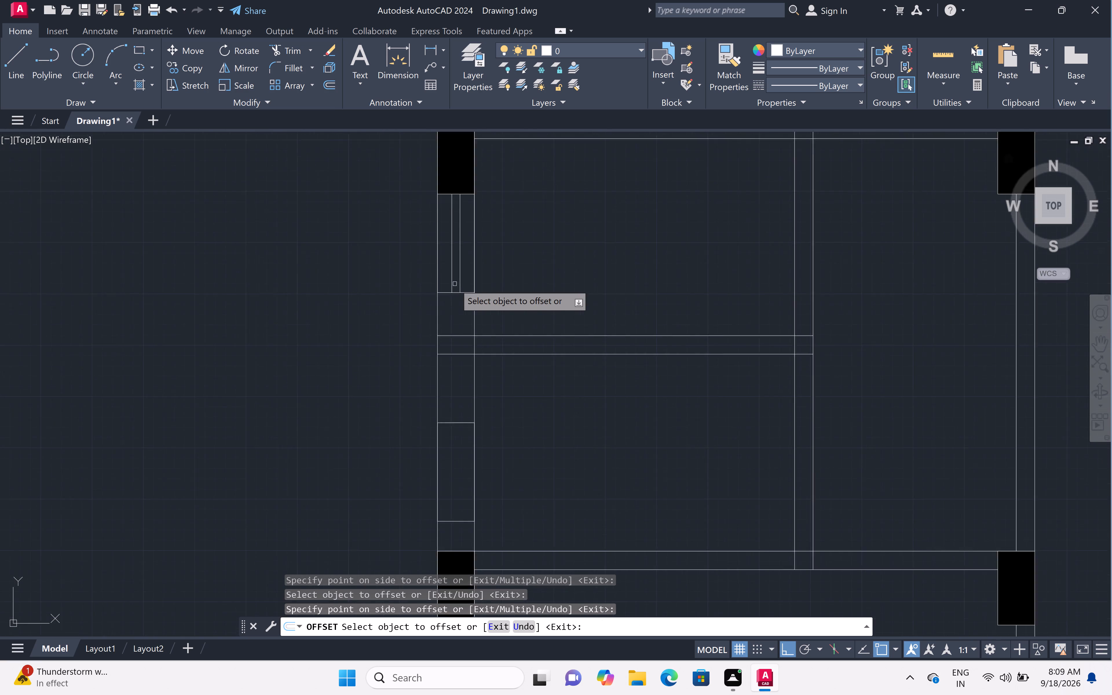
Offset both long edges of the left wall's lower opening, just above the lower intermediate column block, inward by 3.5".
{"action": "scroll", "coordinate": [455, 284], "scroll_direction": "down", "scroll_amount": 2}
{"action": "scroll", "coordinate": [447, 372], "scroll_direction": "up", "scroll_amount": 3}
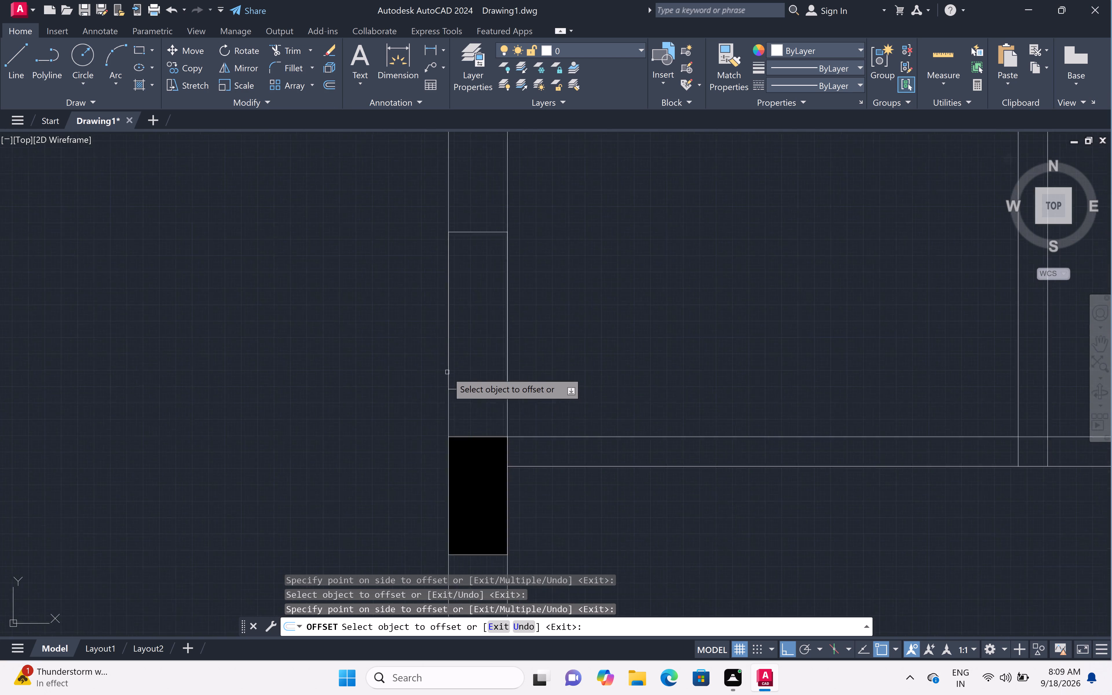
{"action": "scroll", "coordinate": [447, 372], "scroll_direction": "up", "scroll_amount": 1}
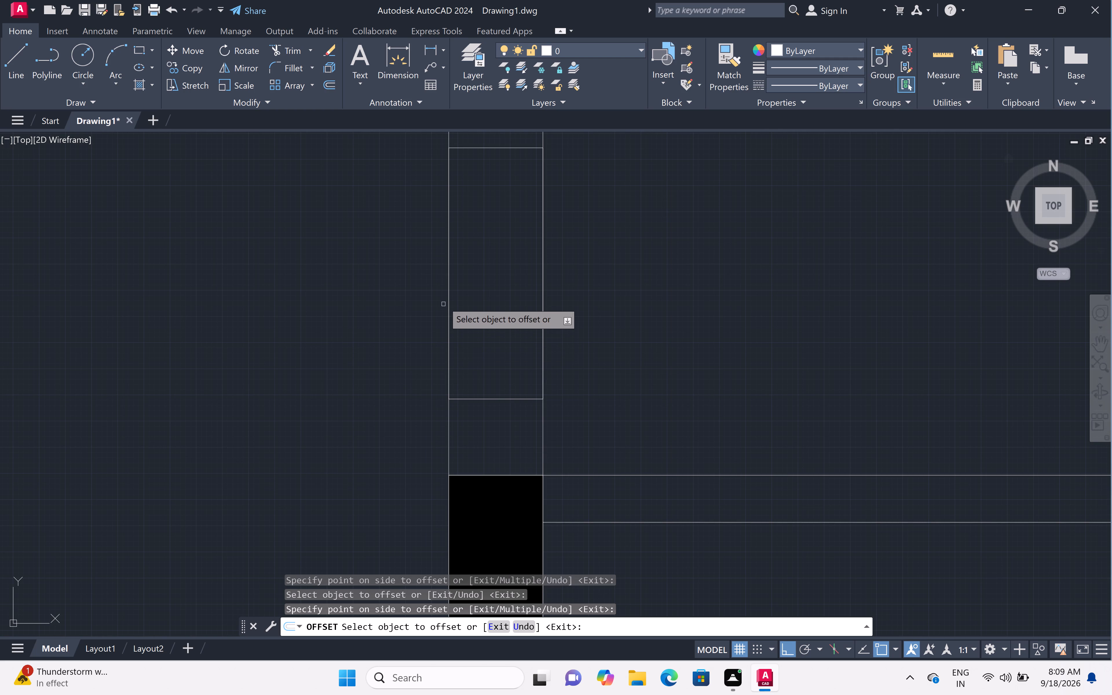
{"action": "left_click", "coordinate": [448, 306]}
{"action": "left_click", "coordinate": [520, 296]}
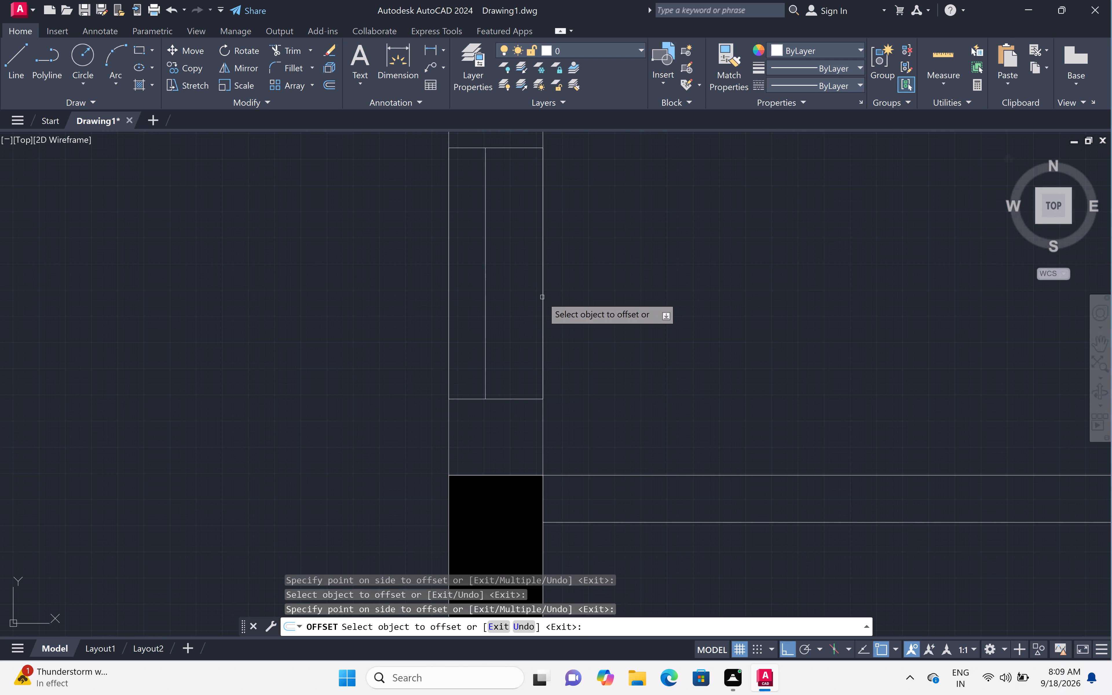
{"action": "left_click", "coordinate": [542, 297]}
{"action": "double_click", "coordinate": [480, 293]}
Offset both long edges of the bottom wall's opening inward by 3.5" as window pane lines.
{"action": "scroll", "coordinate": [498, 276], "scroll_direction": "down", "scroll_amount": 5}
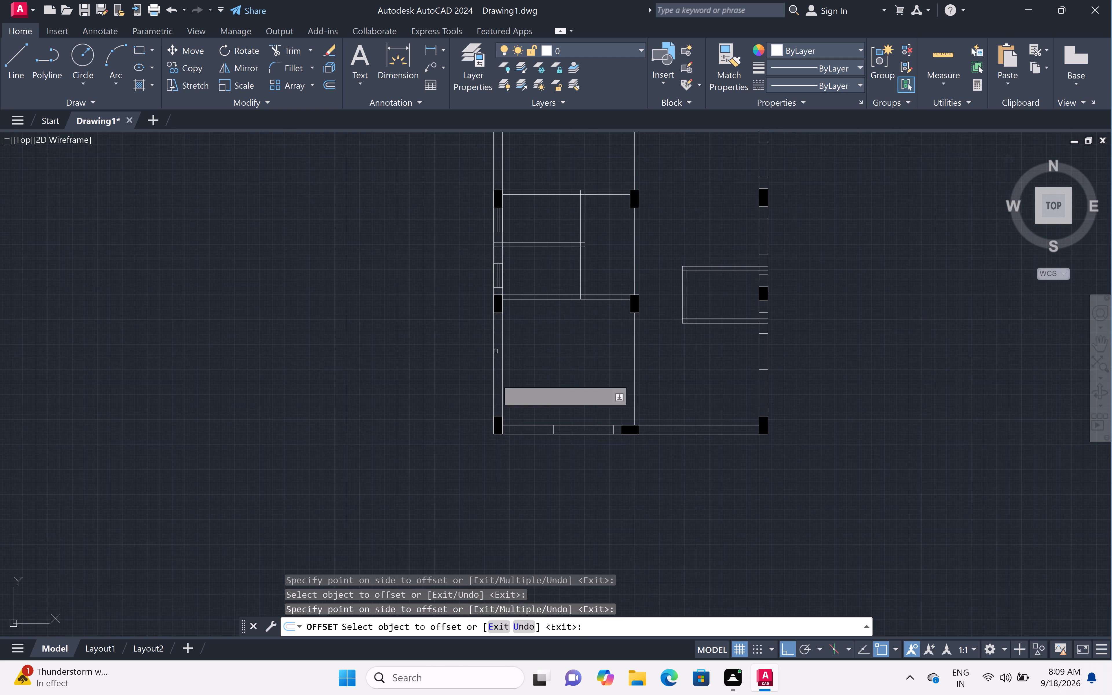
{"action": "scroll", "coordinate": [491, 411], "scroll_direction": "down", "scroll_amount": 1}
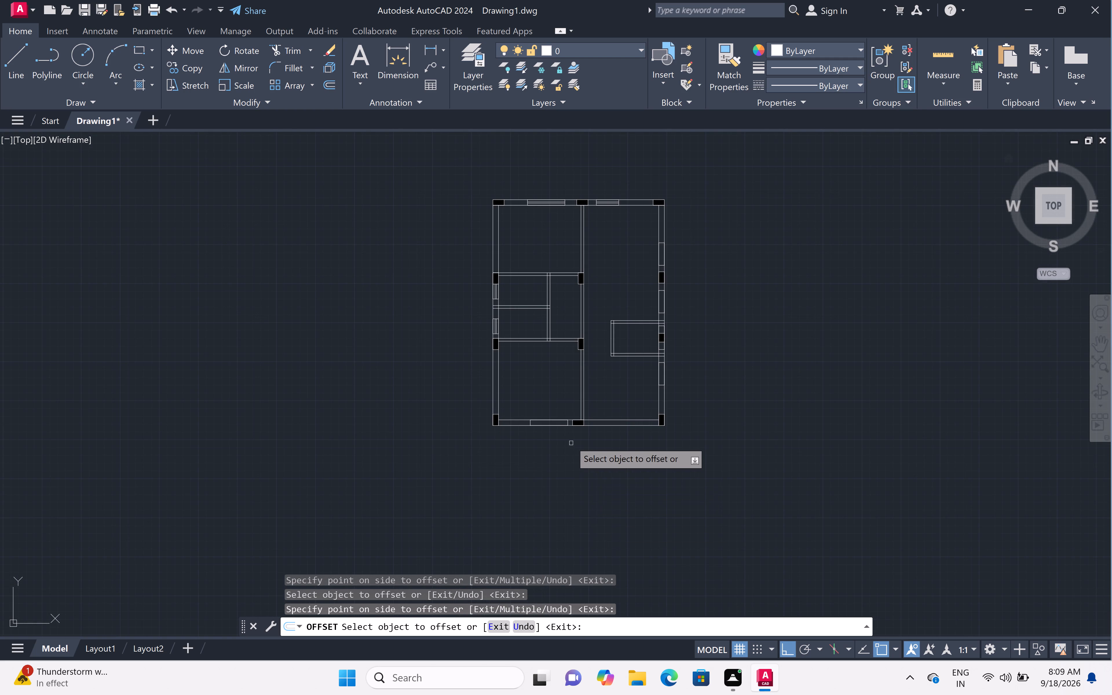
{"action": "scroll", "coordinate": [556, 423], "scroll_direction": "up", "scroll_amount": 5}
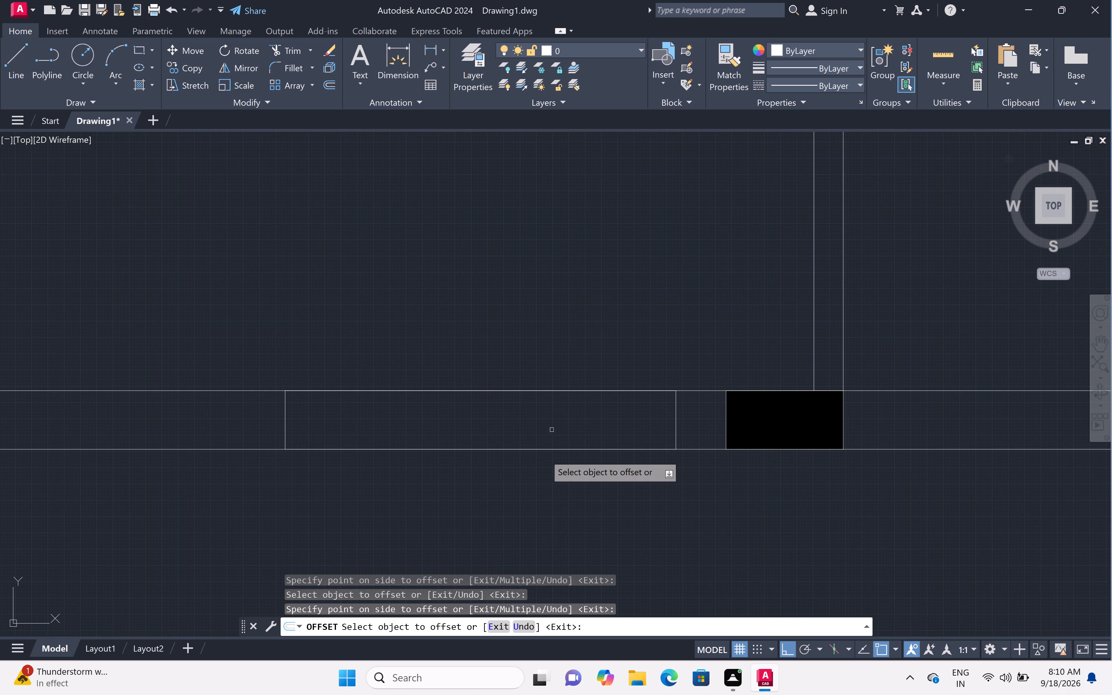
{"action": "left_click", "coordinate": [547, 449]}
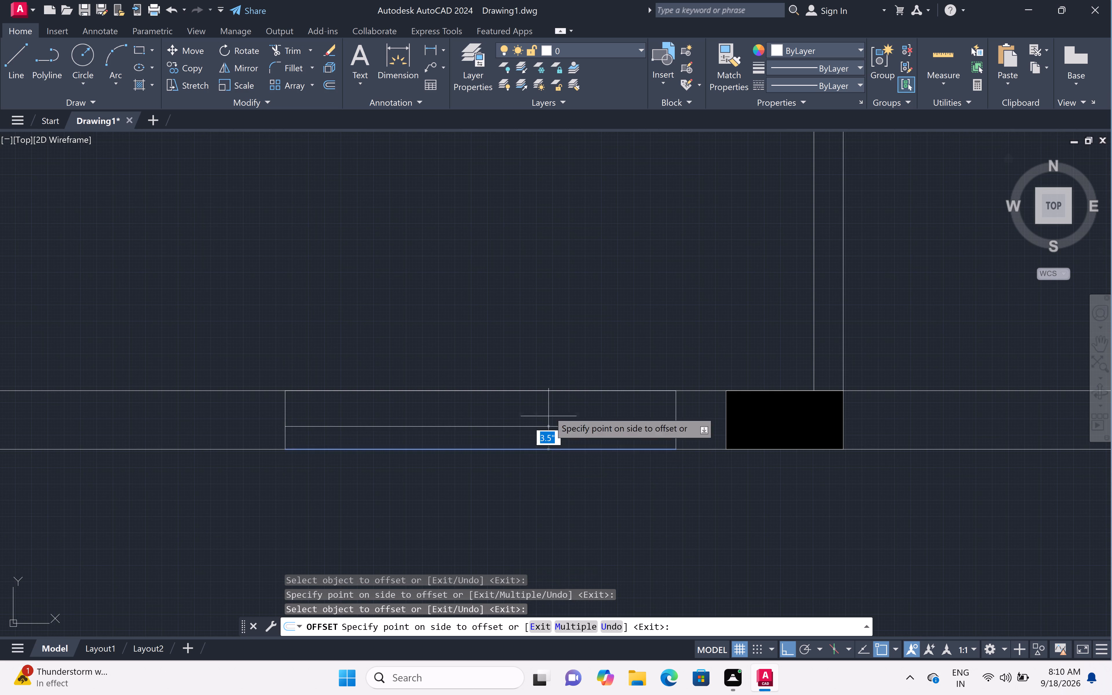
{"action": "left_click_drag", "start_coordinate": [549, 410], "coordinate": [549, 408]}
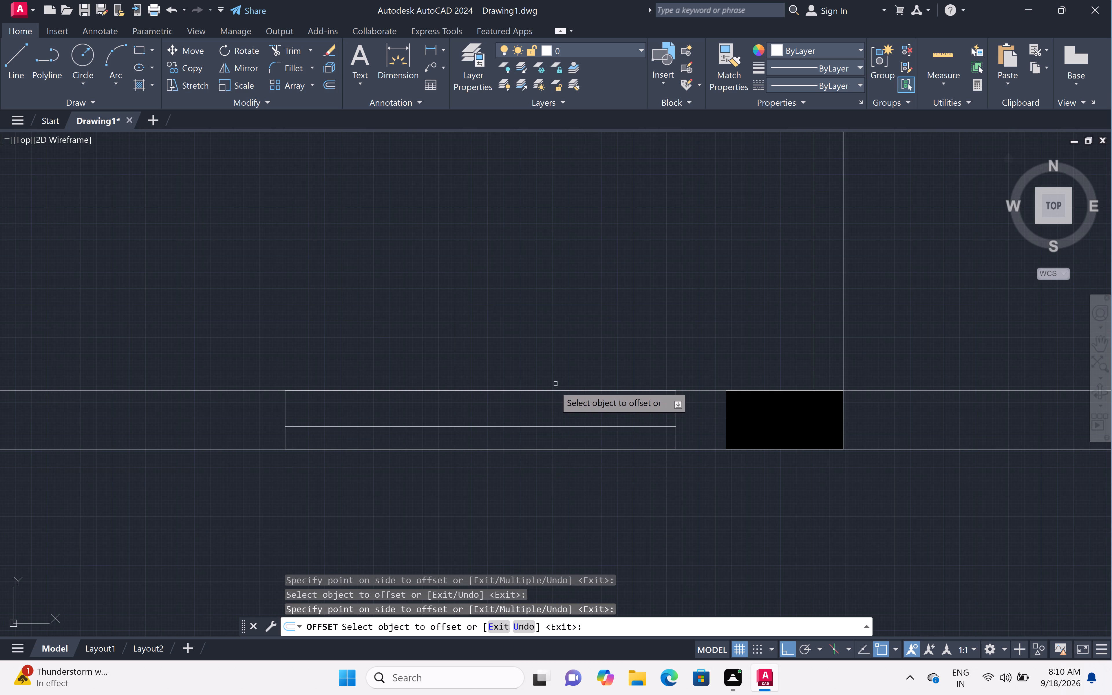
{"action": "left_click", "coordinate": [552, 389]}
{"action": "left_click", "coordinate": [550, 440]}
Offset both long edges of the right wall's lowest opening, below the small projecting room, inward by 3.5".
{"action": "scroll", "coordinate": [554, 406], "scroll_direction": "down", "scroll_amount": 5}
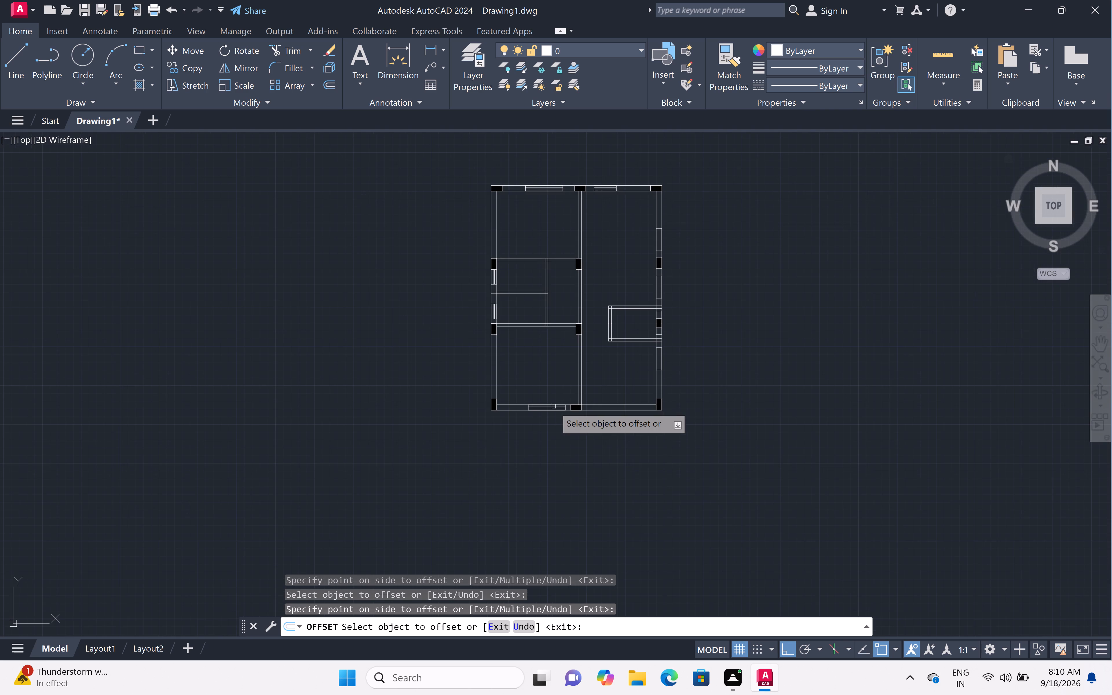
{"action": "scroll", "coordinate": [662, 352], "scroll_direction": "up", "scroll_amount": 5}
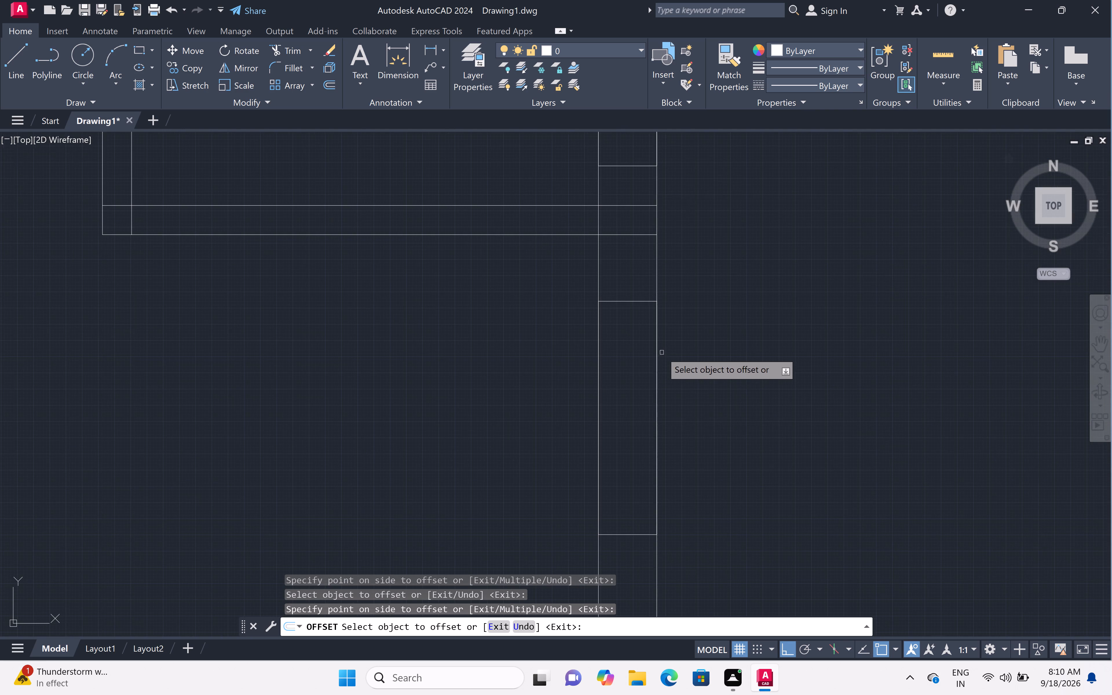
{"action": "left_click", "coordinate": [655, 409]}
{"action": "left_click", "coordinate": [611, 407]}
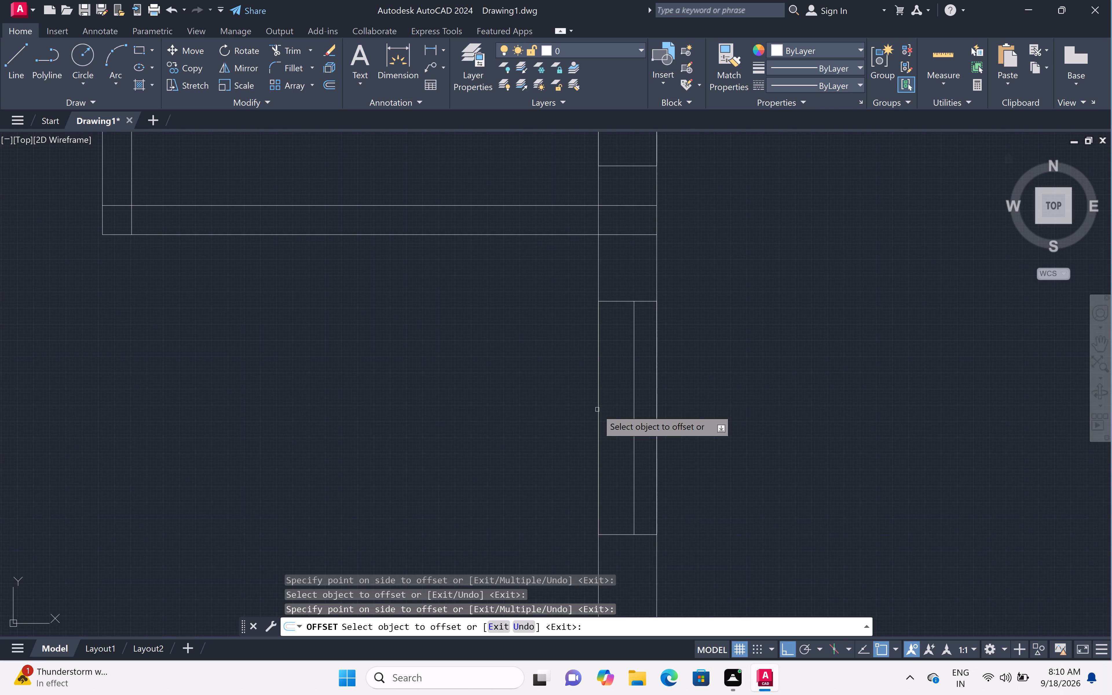
{"action": "left_click_drag", "start_coordinate": [597, 409], "coordinate": [603, 409]}
{"action": "left_click", "coordinate": [670, 403]}
Offset both long edges of the short right-wall opening directly above the small room's column block inward by 3.5".
{"action": "scroll", "coordinate": [672, 398], "scroll_direction": "down", "scroll_amount": 3}
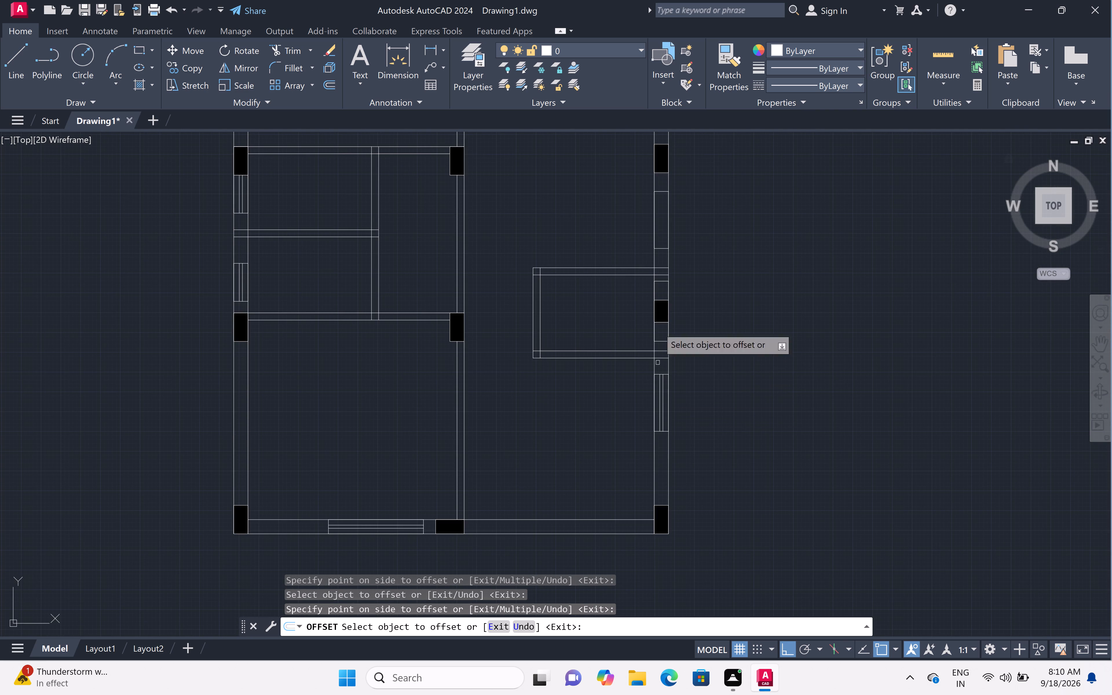
{"action": "scroll", "coordinate": [662, 296], "scroll_direction": "up", "scroll_amount": 4}
{"action": "scroll", "coordinate": [634, 294], "scroll_direction": "down", "scroll_amount": 2}
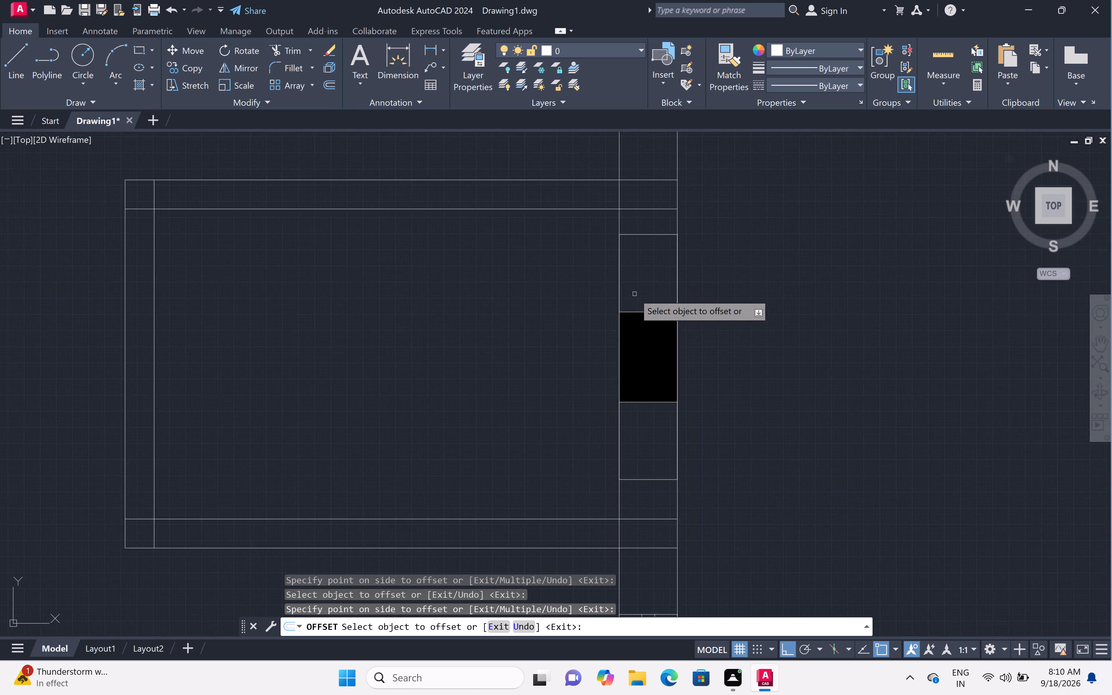
{"action": "left_click", "coordinate": [624, 291]}
{"action": "left_click", "coordinate": [644, 288]}
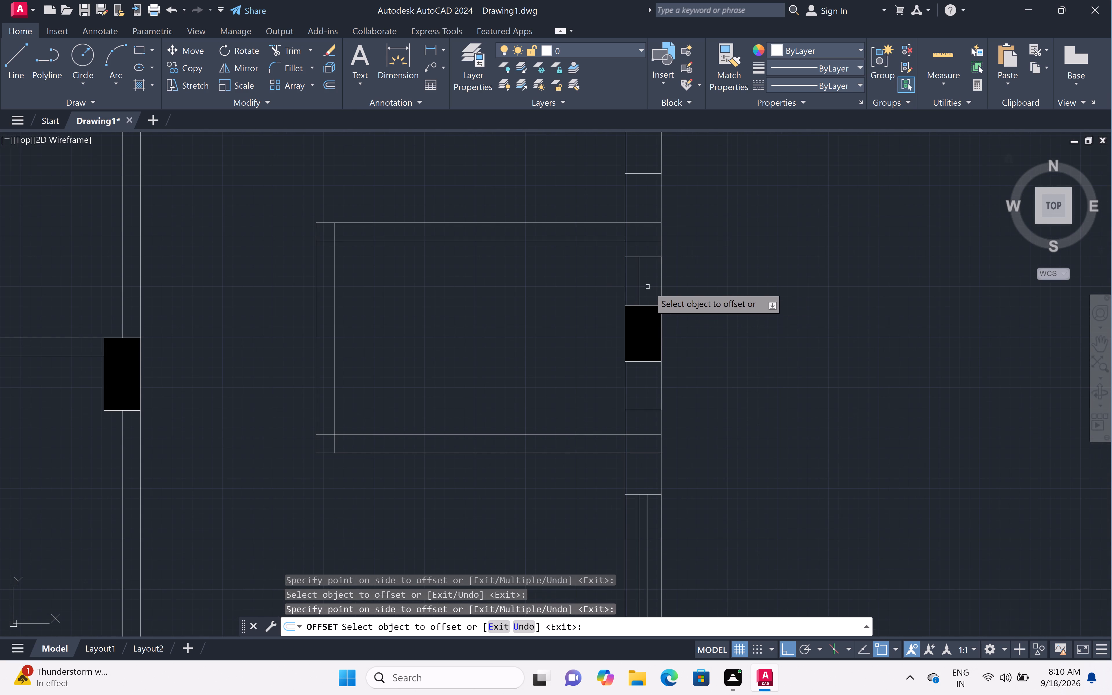
{"action": "double_click", "coordinate": [661, 292]}
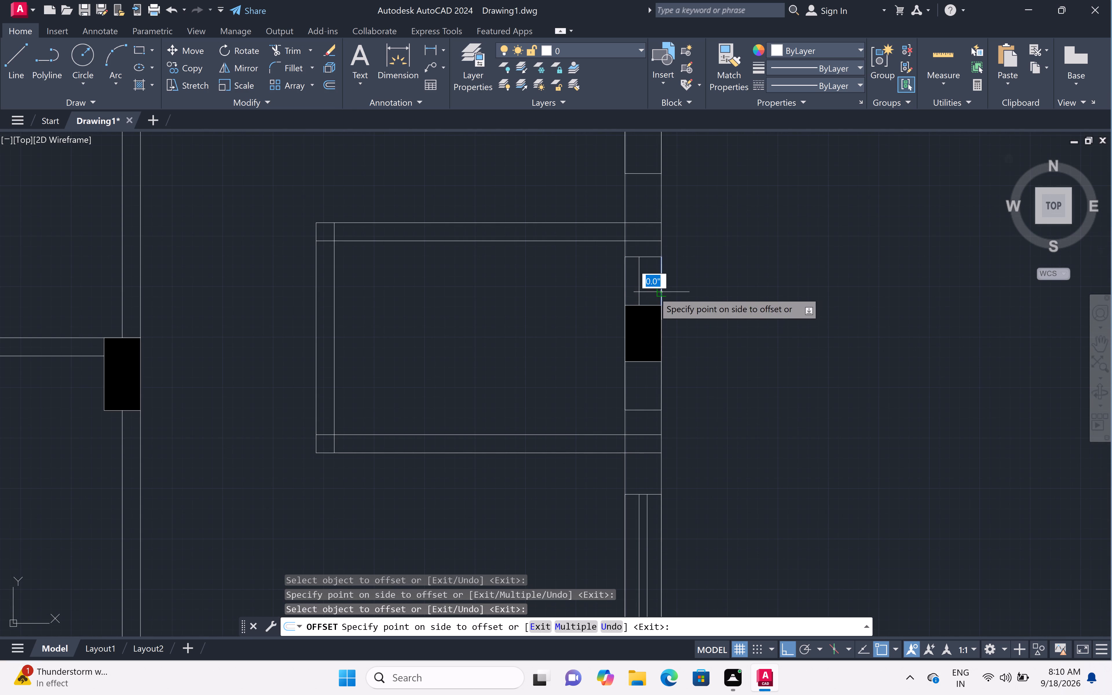
{"action": "left_click", "coordinate": [637, 291]}
Offset both long edges of the short right-wall opening directly below the small room's column block inward by 3.5".
{"action": "scroll", "coordinate": [645, 286], "scroll_direction": "down", "scroll_amount": 1}
{"action": "scroll", "coordinate": [644, 344], "scroll_direction": "up", "scroll_amount": 2}
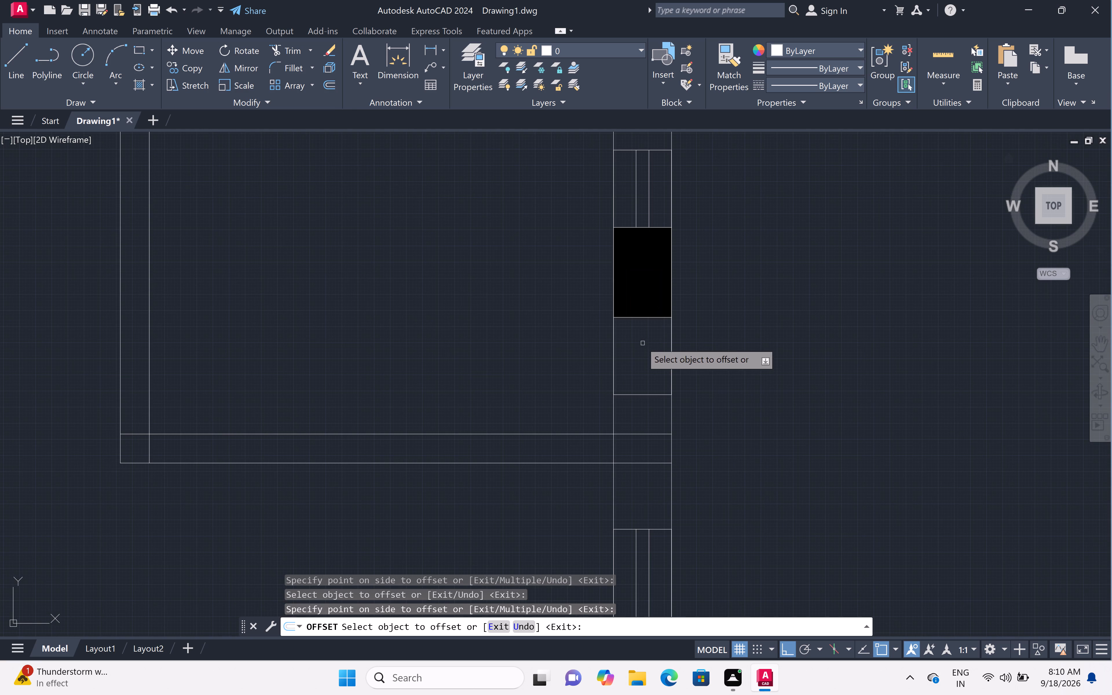
{"action": "left_click", "coordinate": [613, 361]}
{"action": "left_click", "coordinate": [650, 350]}
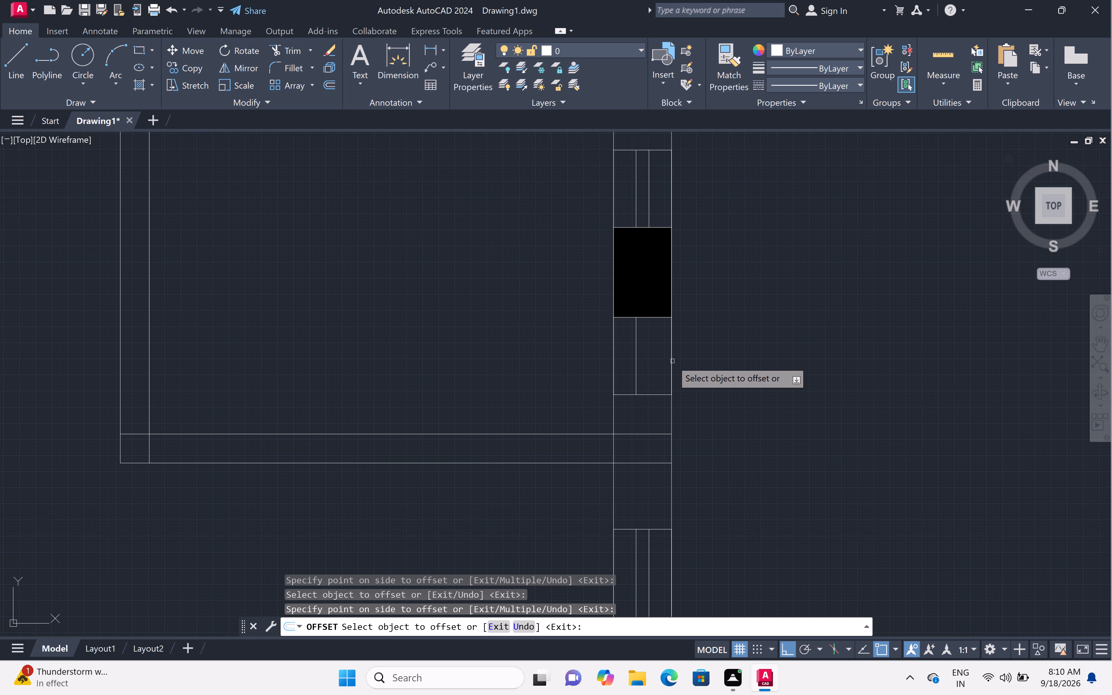
{"action": "left_click", "coordinate": [672, 361]}
{"action": "left_click", "coordinate": [600, 358]}
Offset both long edges of the right-wall opening between the upper intermediate column block and the small room inward by 3.5".
{"action": "scroll", "coordinate": [608, 350], "scroll_direction": "down", "scroll_amount": 4}
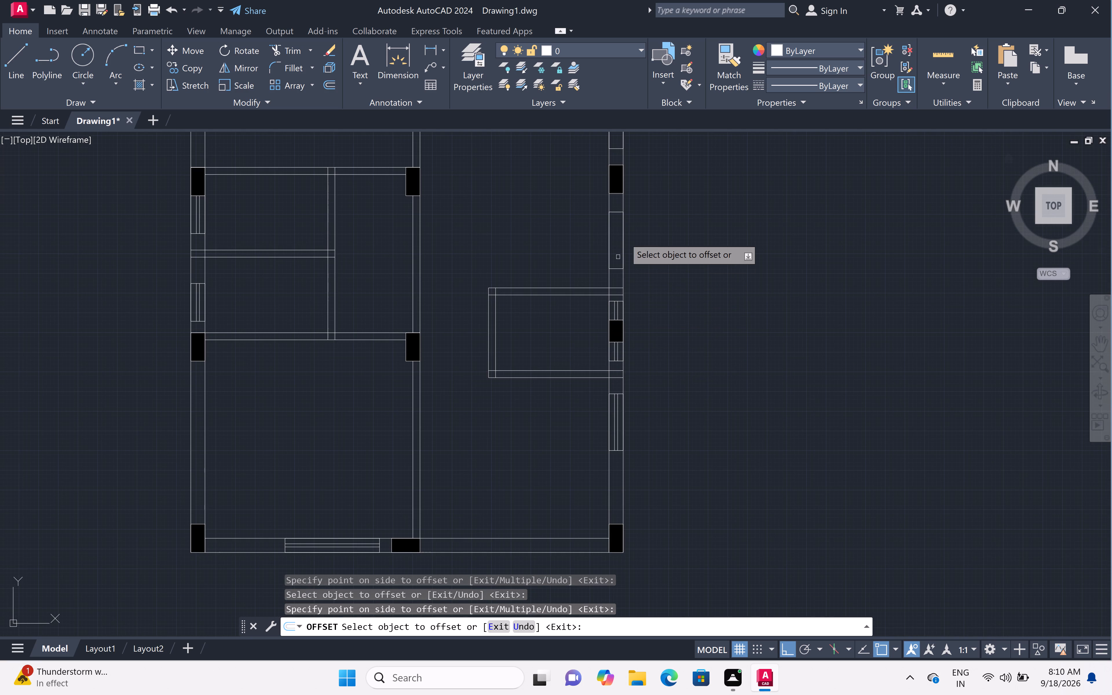
{"action": "scroll", "coordinate": [618, 186], "scroll_direction": "up", "scroll_amount": 2}
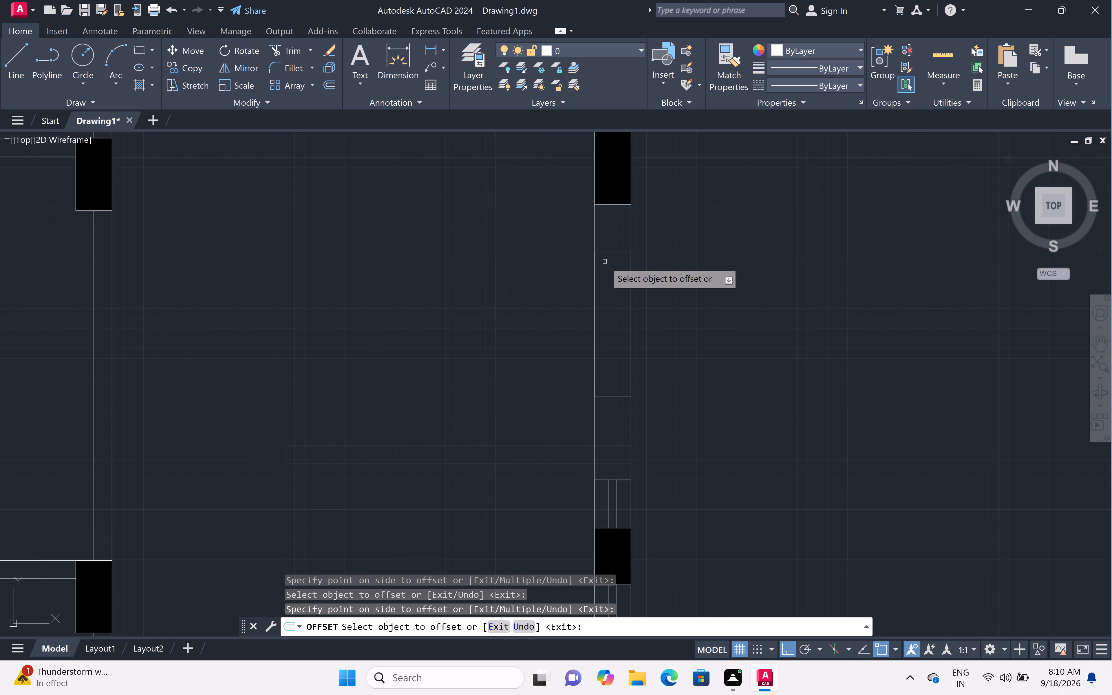
{"action": "left_click", "coordinate": [593, 281]}
{"action": "left_click", "coordinate": [614, 276]}
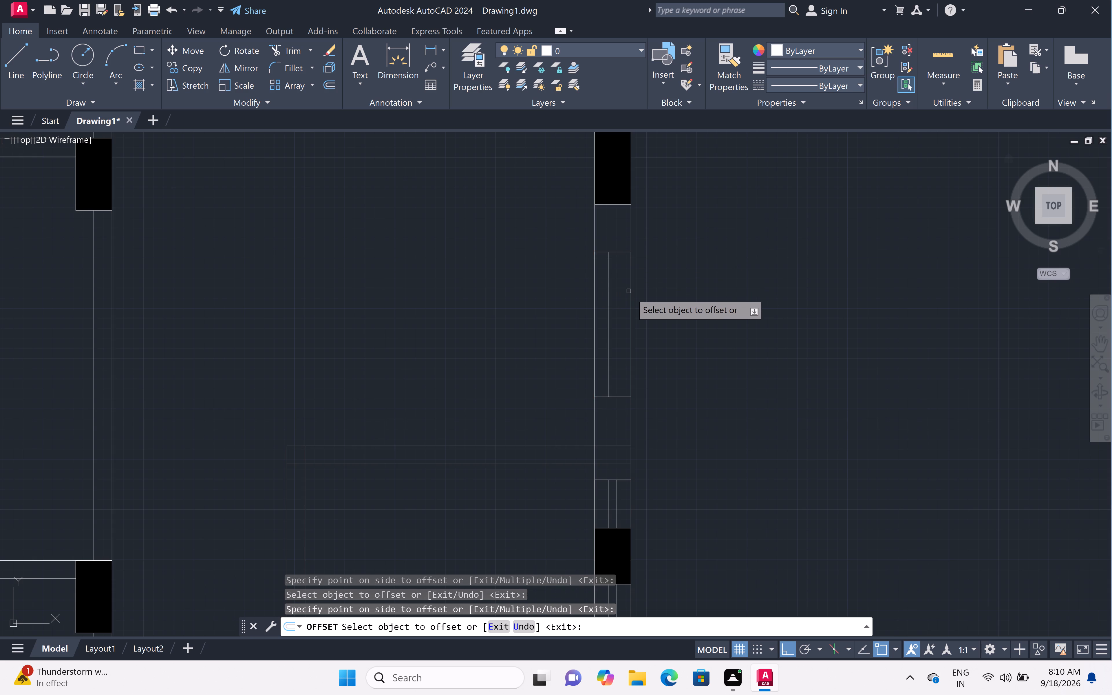
{"action": "left_click", "coordinate": [630, 293]}
{"action": "left_click", "coordinate": [595, 291]}
Offset both long edges of the right wall's topmost opening, above the upper intermediate column block, inward by 3.5" and end Offset.
{"action": "scroll", "coordinate": [600, 283], "scroll_direction": "down", "scroll_amount": 4}
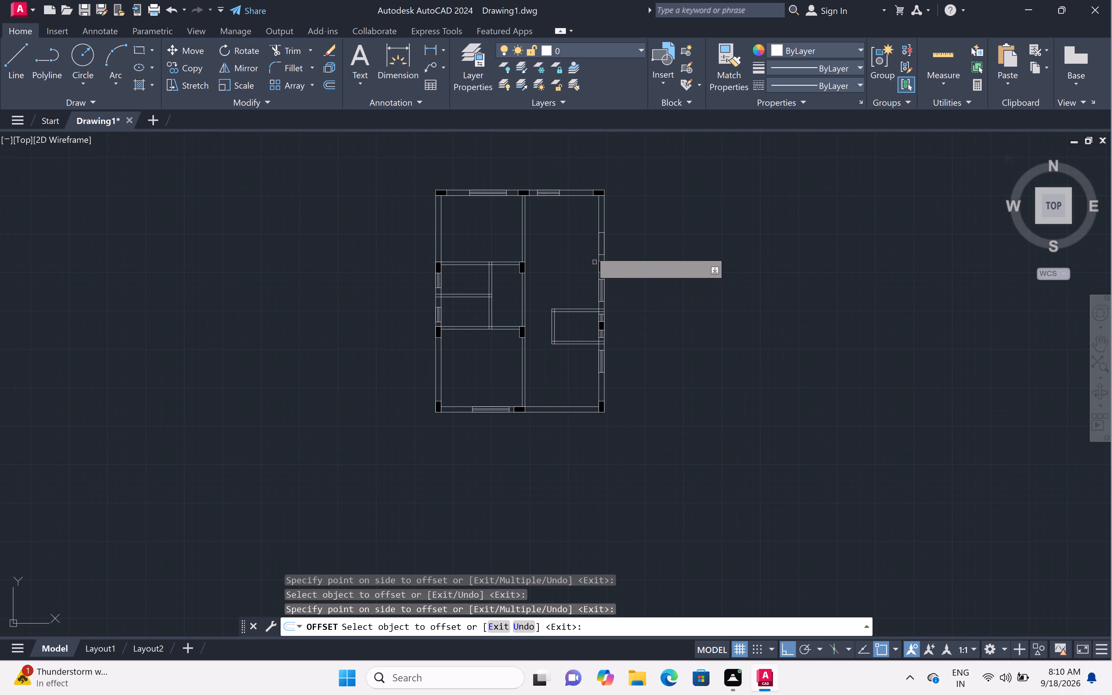
{"action": "scroll", "coordinate": [597, 227], "scroll_direction": "up", "scroll_amount": 5}
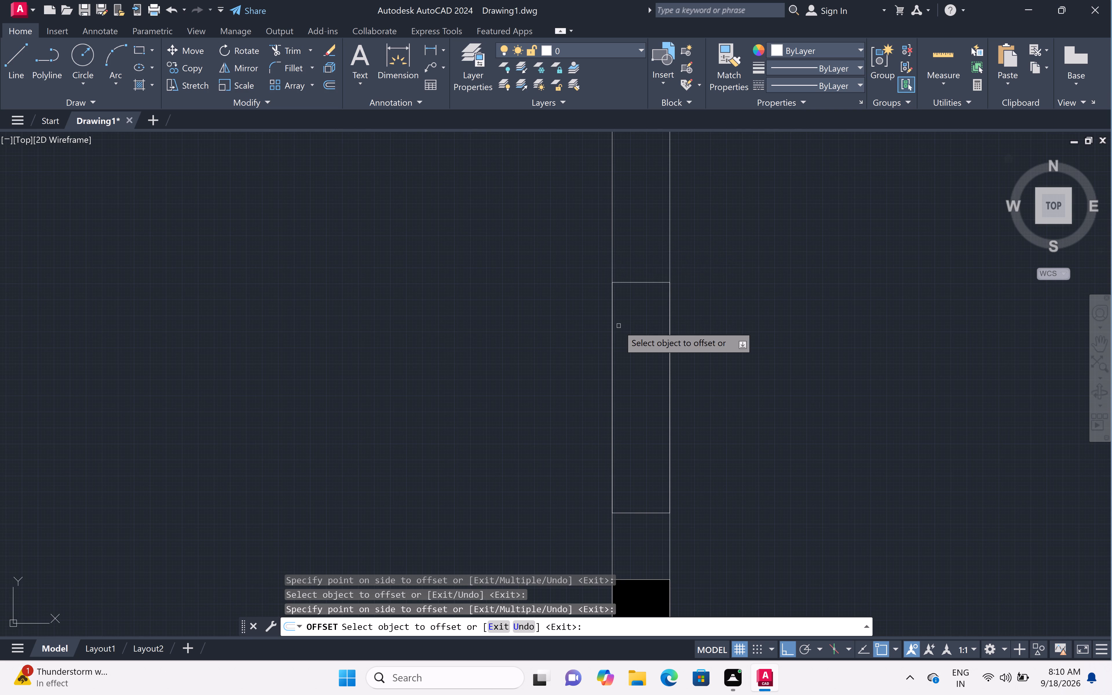
{"action": "left_click", "coordinate": [612, 332]}
{"action": "left_click", "coordinate": [646, 319]}
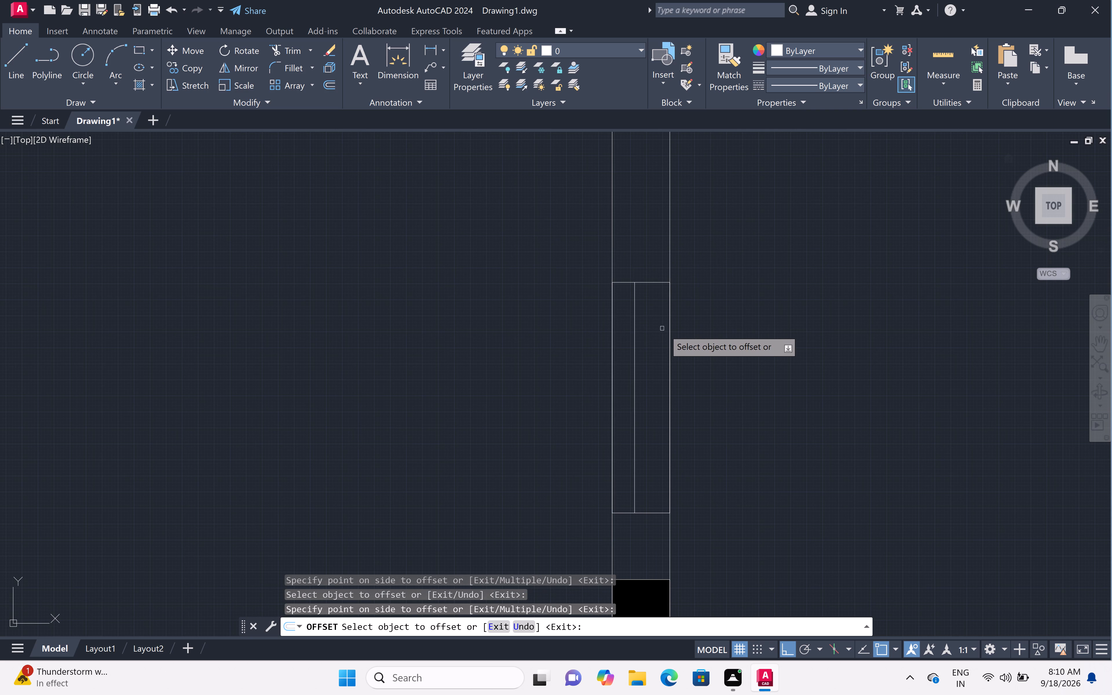
{"action": "left_click", "coordinate": [669, 334]}
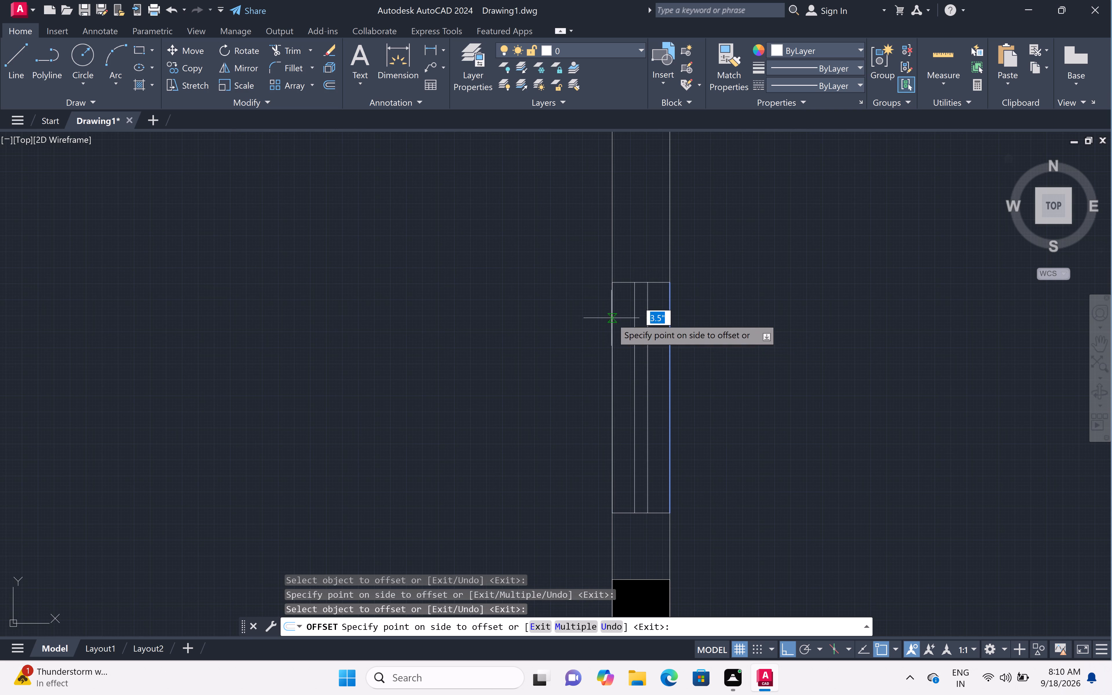
{"action": "left_click", "coordinate": [611, 318]}
{"action": "scroll", "coordinate": [617, 307], "scroll_direction": "down", "scroll_amount": 4}
{"action": "scroll", "coordinate": [597, 245], "scroll_direction": "down", "scroll_amount": 1}
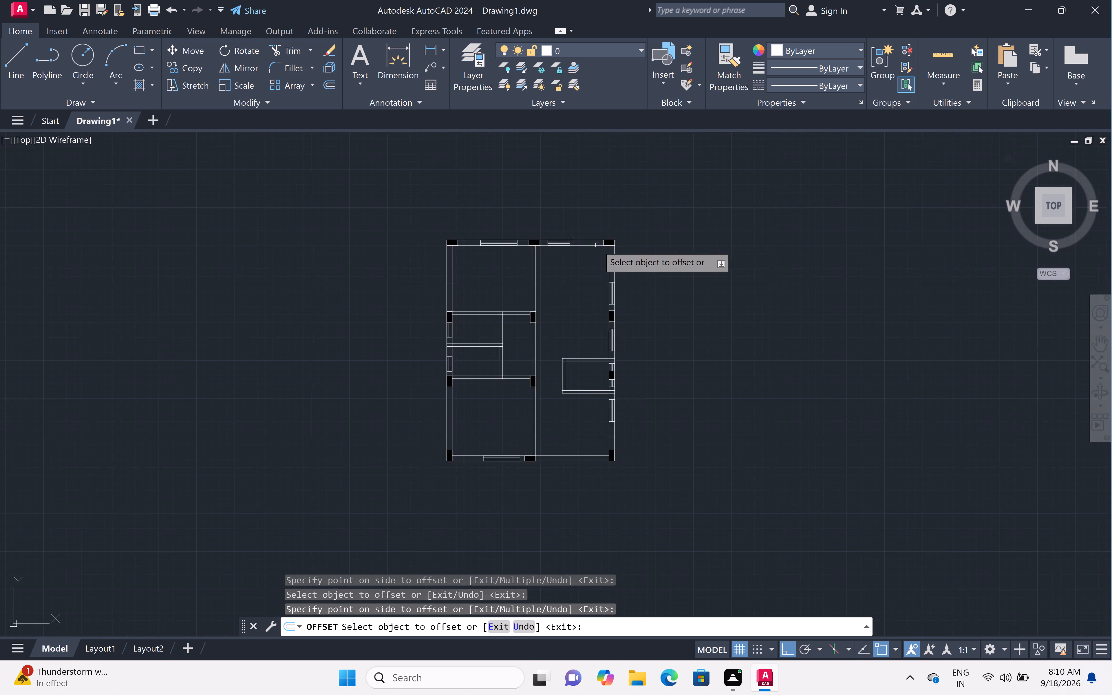
{"action": "scroll", "coordinate": [597, 245], "scroll_direction": "down", "scroll_amount": 1}
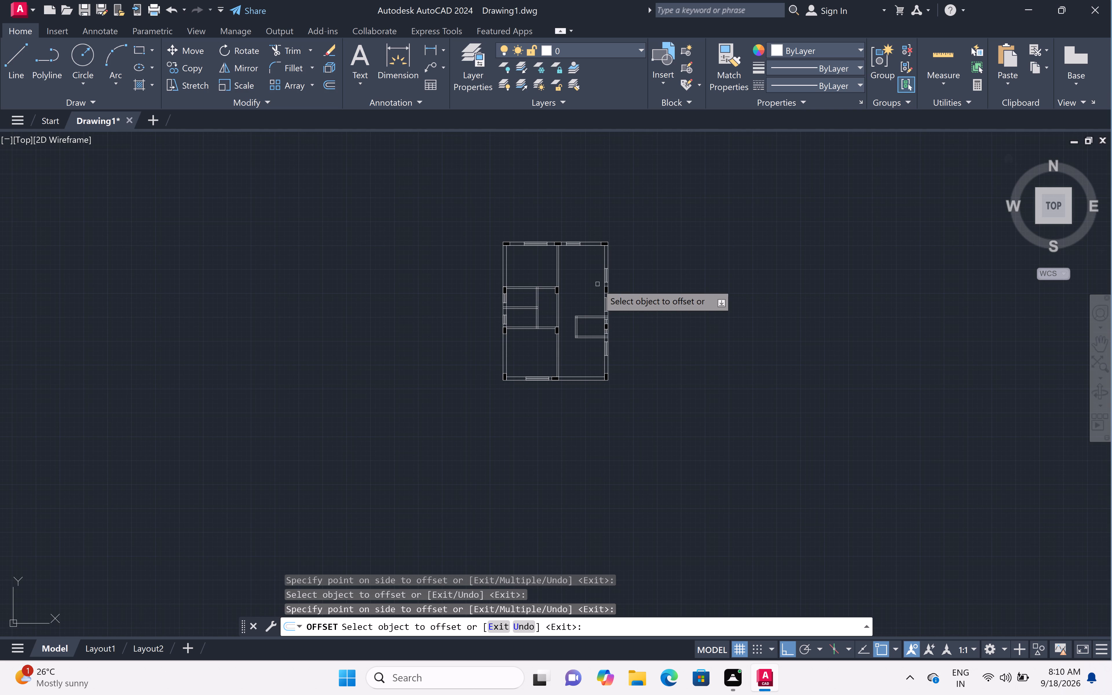
{"action": "key", "text": "Escape"}
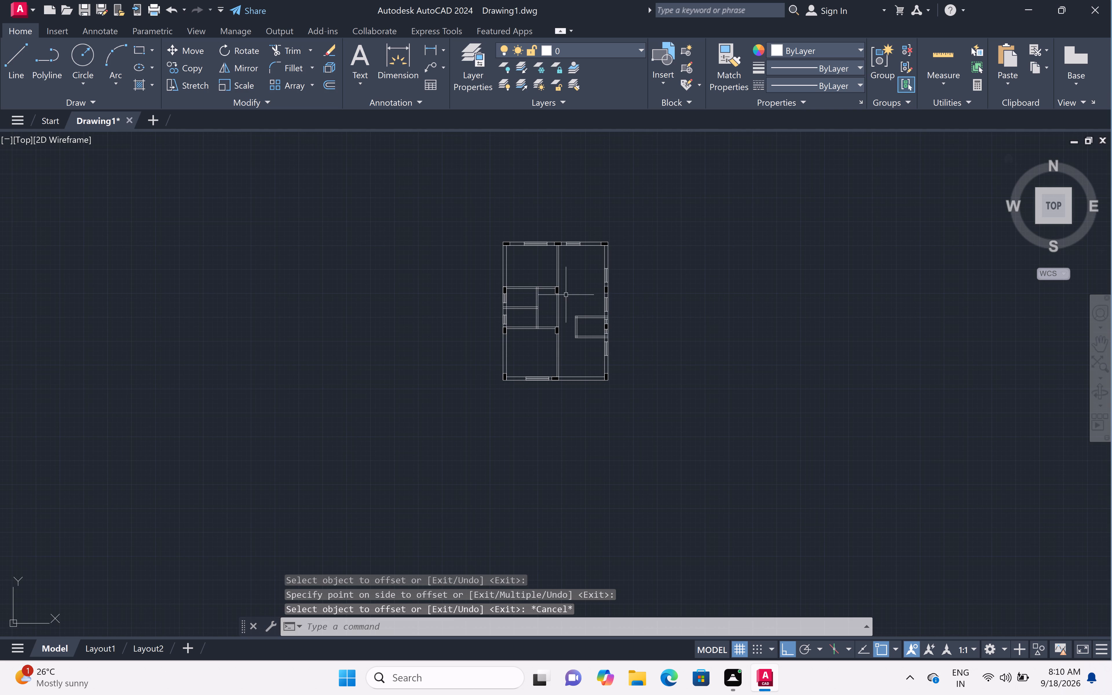
From the upper interior column block's left face at the partition's lower line, draw a line 1" left and 3' up for the door leaf.
{"action": "scroll", "coordinate": [547, 293], "scroll_direction": "up", "scroll_amount": 4}
{"action": "scroll", "coordinate": [546, 293], "scroll_direction": "down", "scroll_amount": 1}
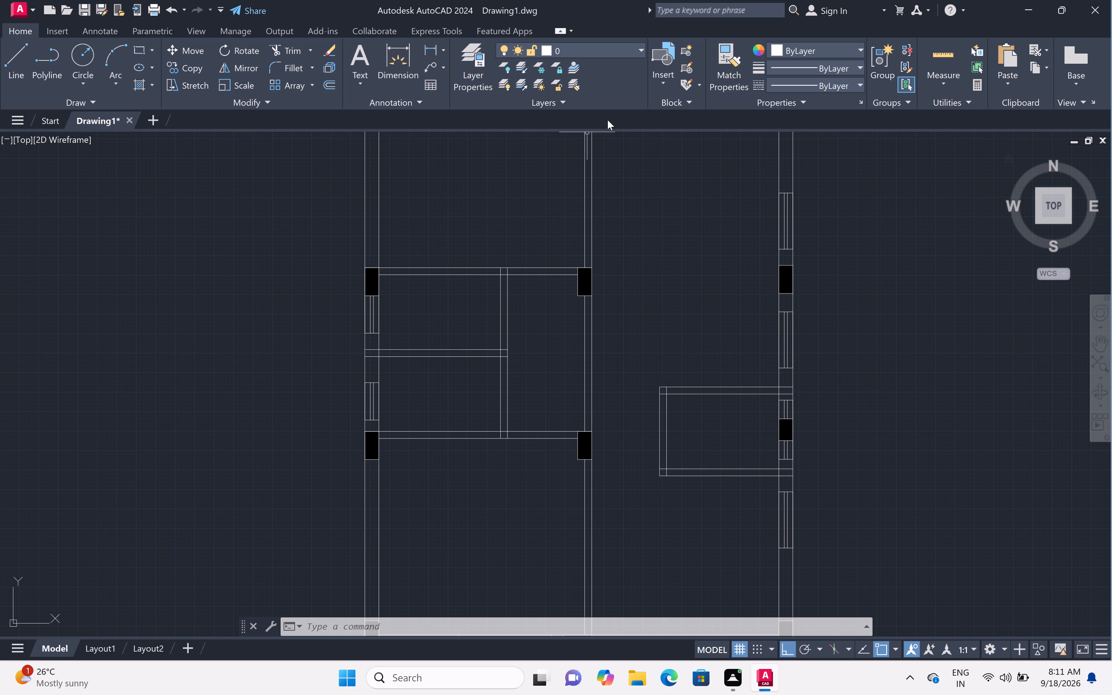
{"action": "scroll", "coordinate": [467, 234], "scroll_direction": "down", "scroll_amount": 3}
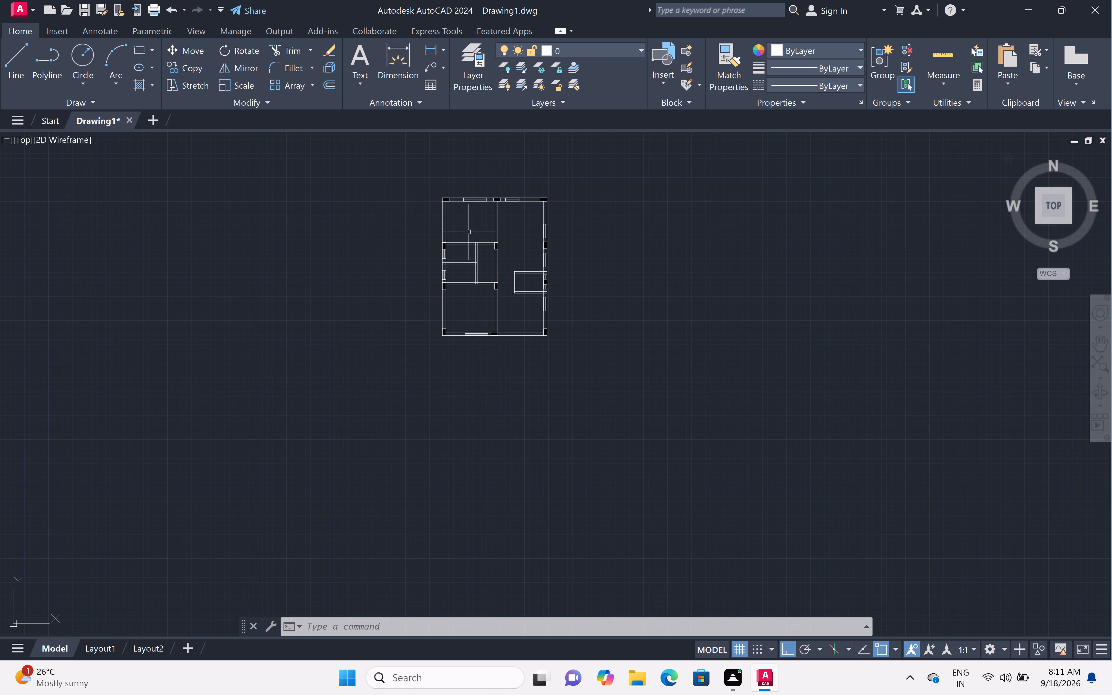
{"action": "scroll", "coordinate": [494, 240], "scroll_direction": "up", "scroll_amount": 4}
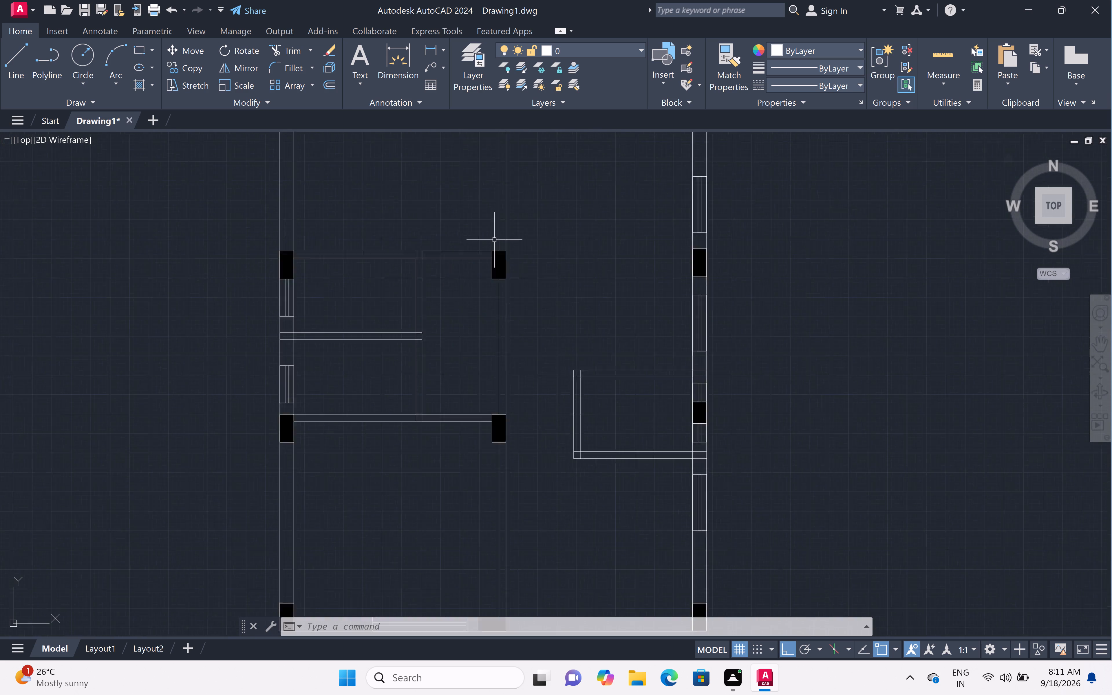
{"action": "type", "text": "l"}
{"action": "key", "text": "space"}
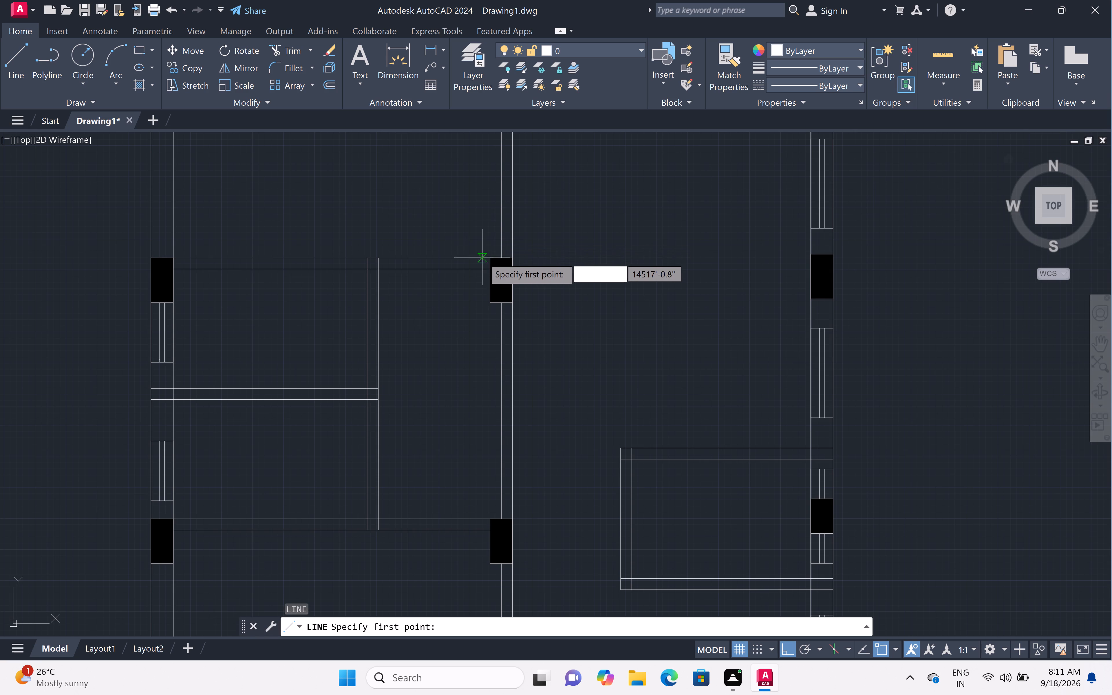
{"action": "scroll", "coordinate": [483, 255], "scroll_direction": "up", "scroll_amount": 3}
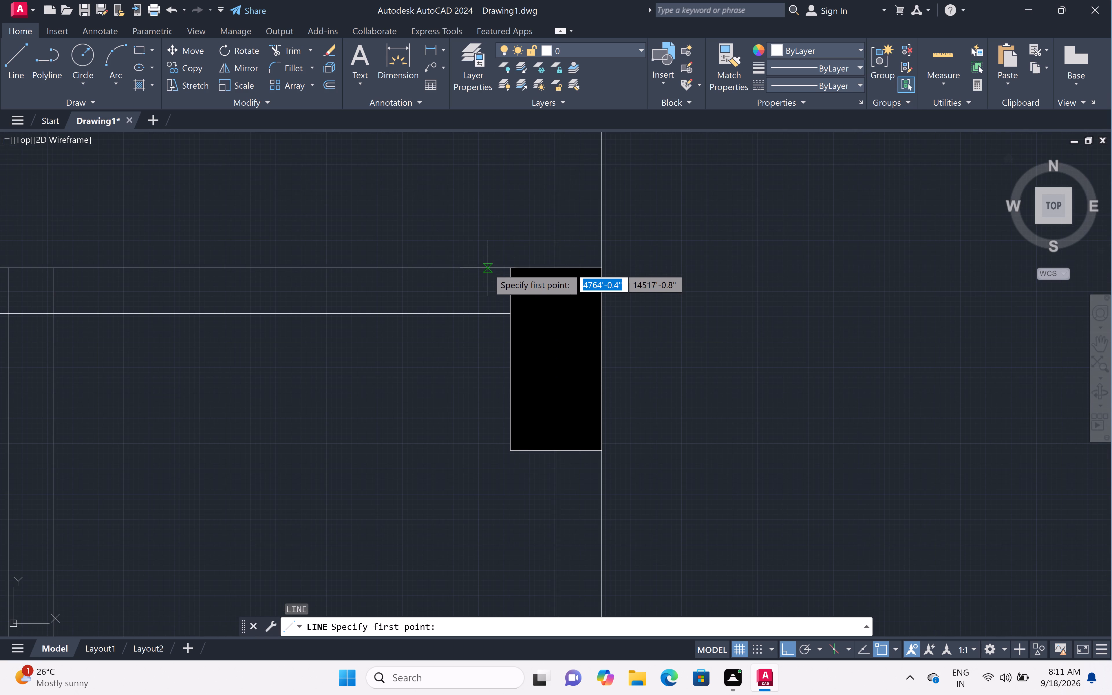
{"action": "left_click", "coordinate": [508, 315]}
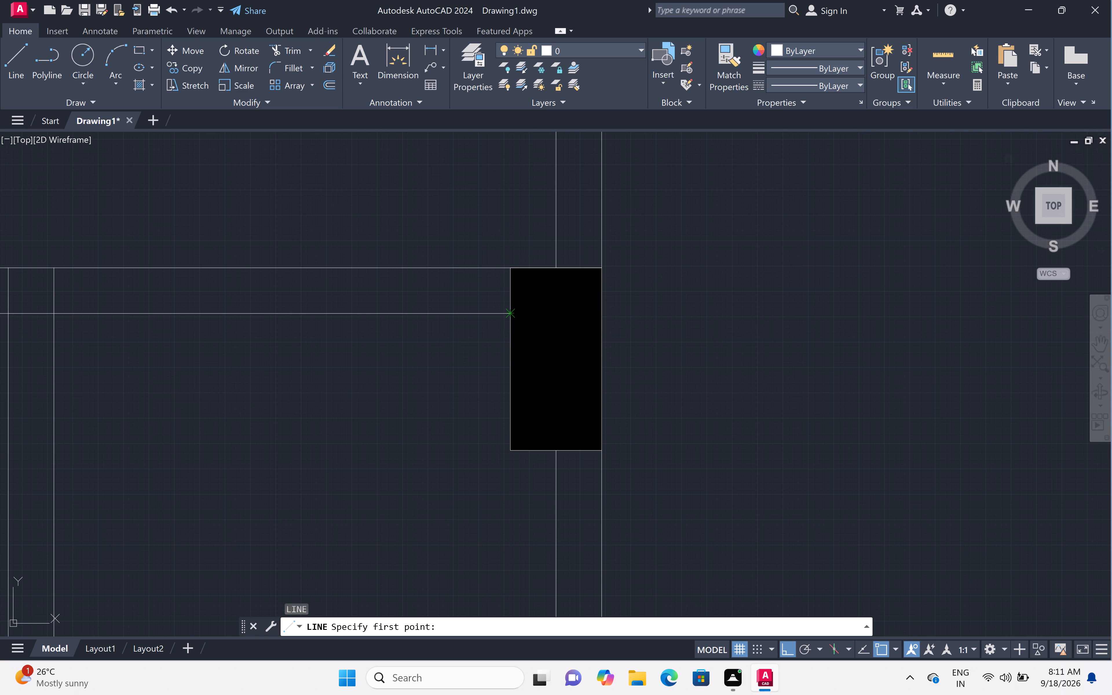
{"action": "type", "text": "1\""}
{"action": "key", "text": "space"}
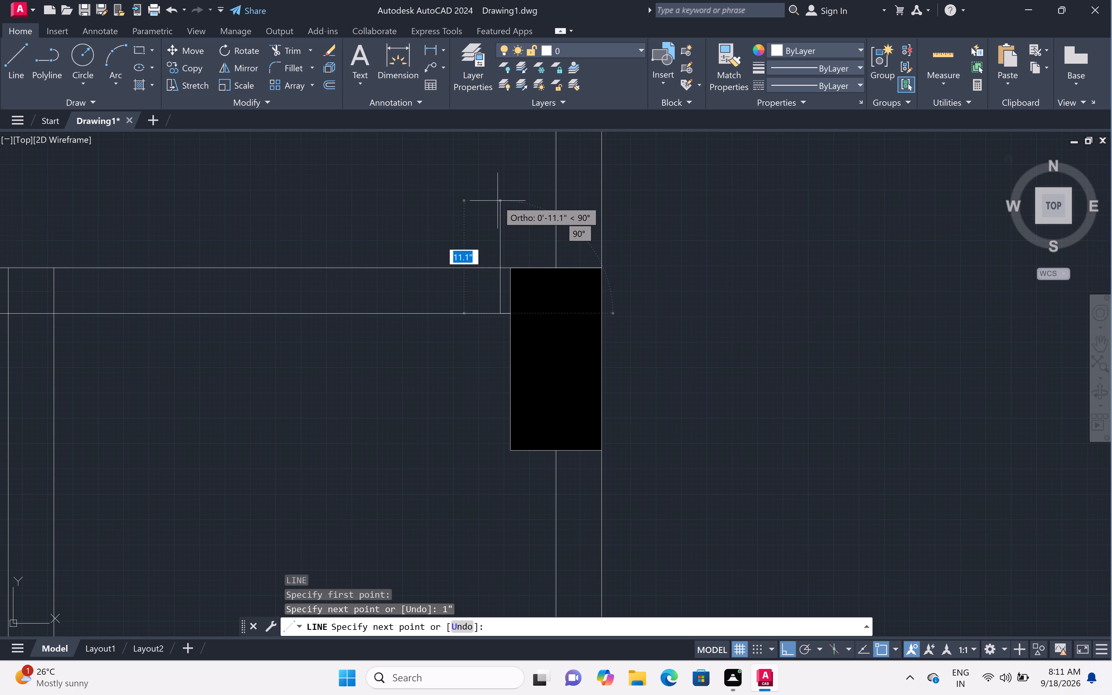
{"action": "type", "text": "3'"}
{"action": "key", "text": "space"}
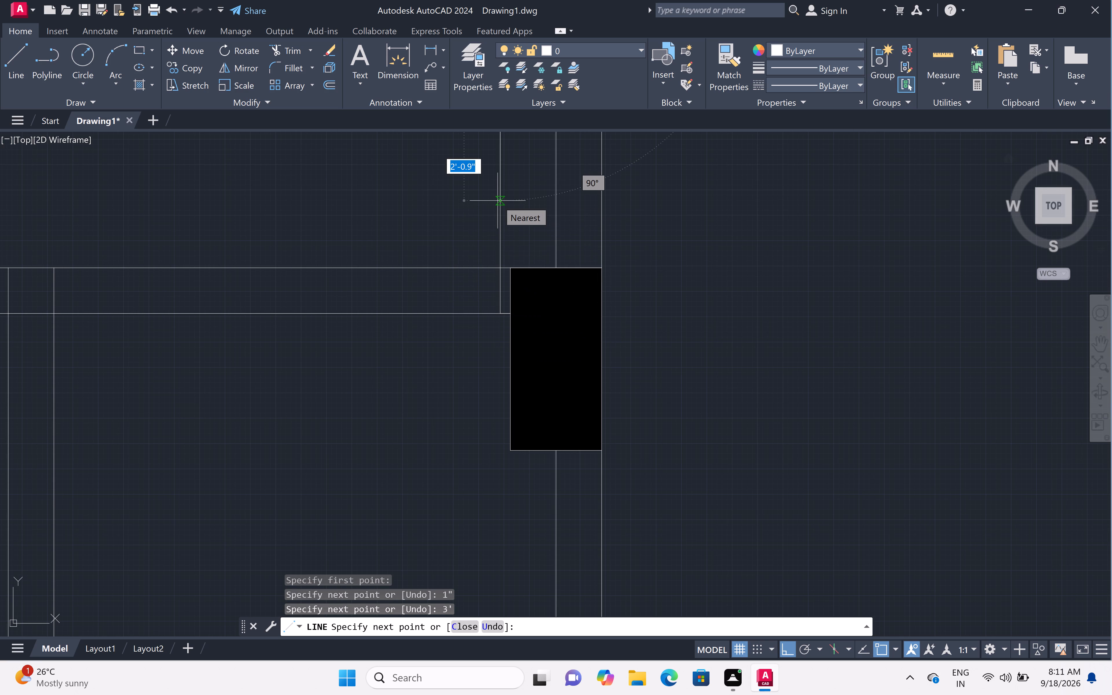
Continue the line back to the leaf's base, 3' left along the partition's lower line, and up across the partition, ending Line.
{"action": "left_click", "coordinate": [499, 314]}
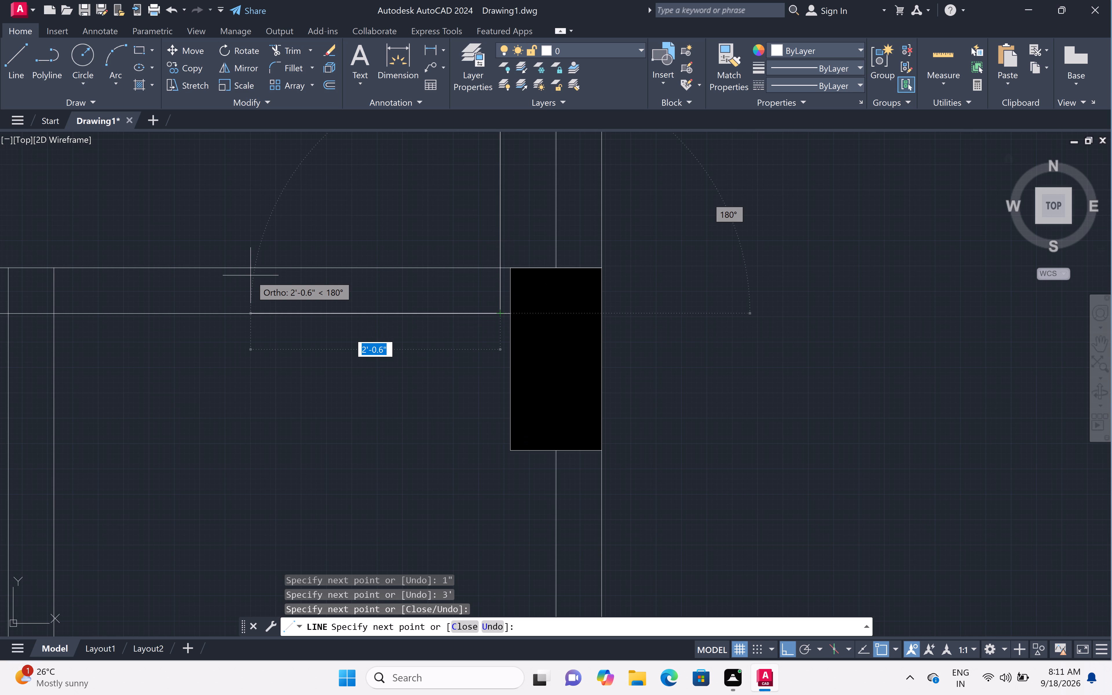
{"action": "type", "text": "3'"}
{"action": "key", "text": "space"}
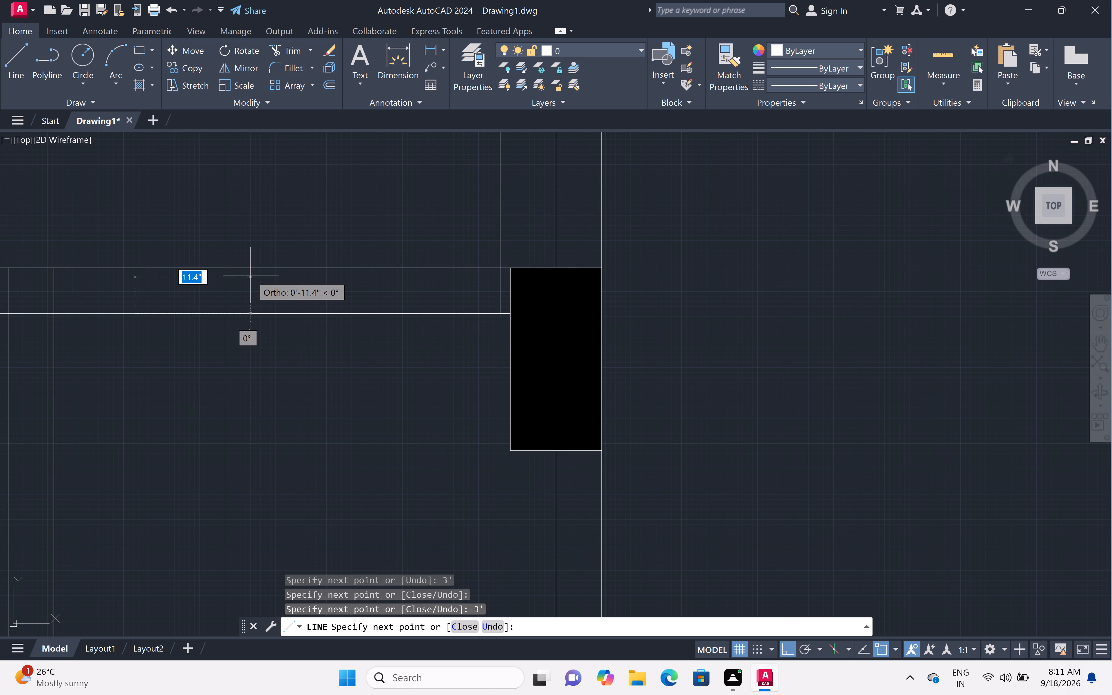
{"action": "left_click", "coordinate": [132, 267]}
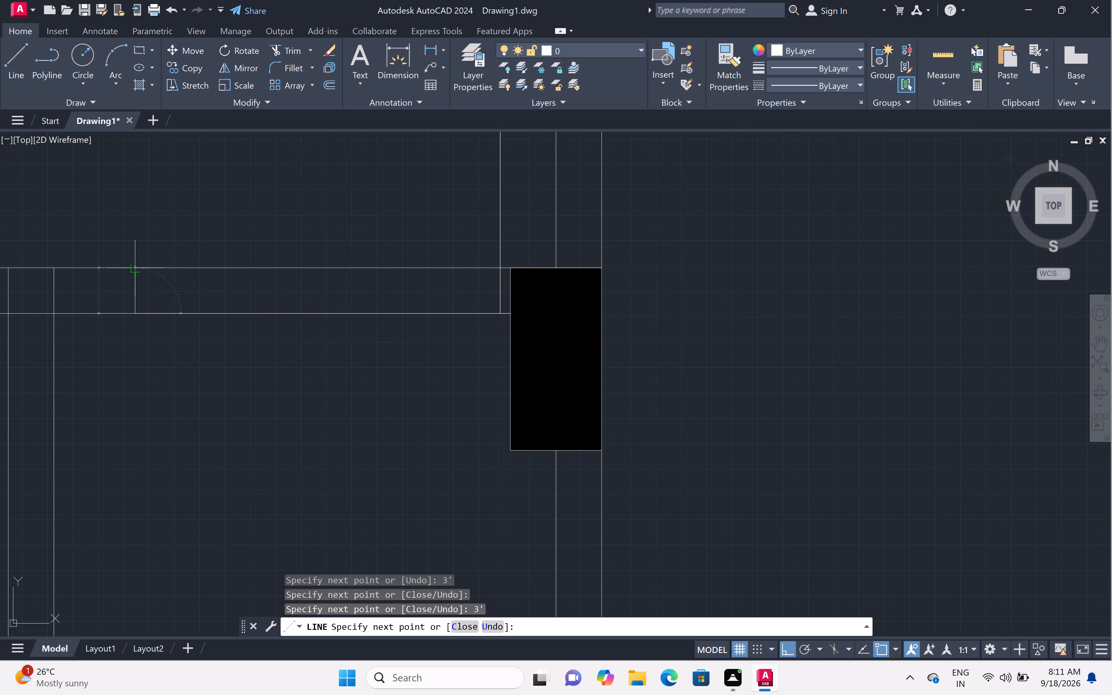
{"action": "key", "text": "Escape"}
Start a line where the short vertical partition's left edge meets the upper partition's top line.
{"action": "scroll", "coordinate": [174, 257], "scroll_direction": "down", "scroll_amount": 5}
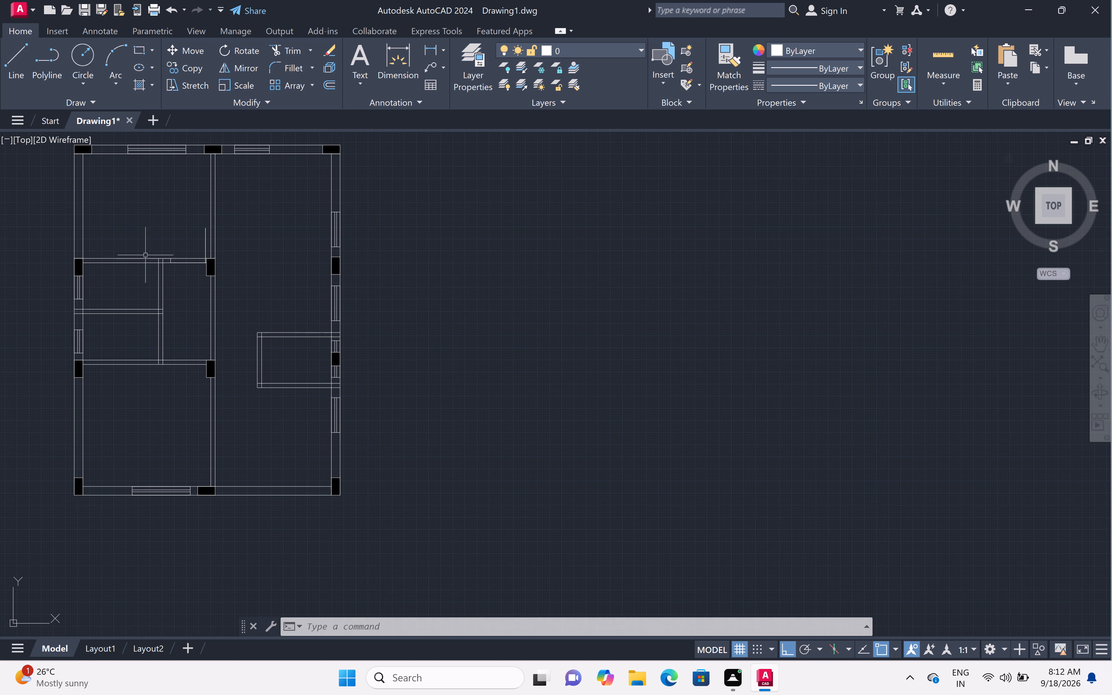
{"action": "scroll", "coordinate": [131, 255], "scroll_direction": "up", "scroll_amount": 4}
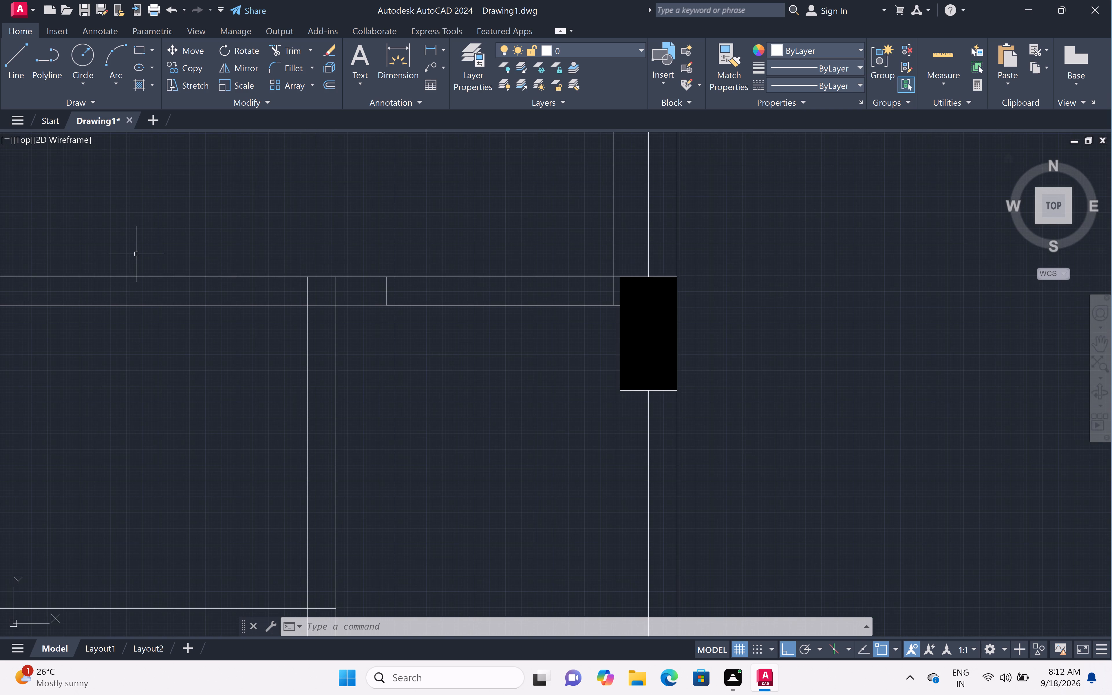
{"action": "type", "text": "l"}
{"action": "key", "text": "space"}
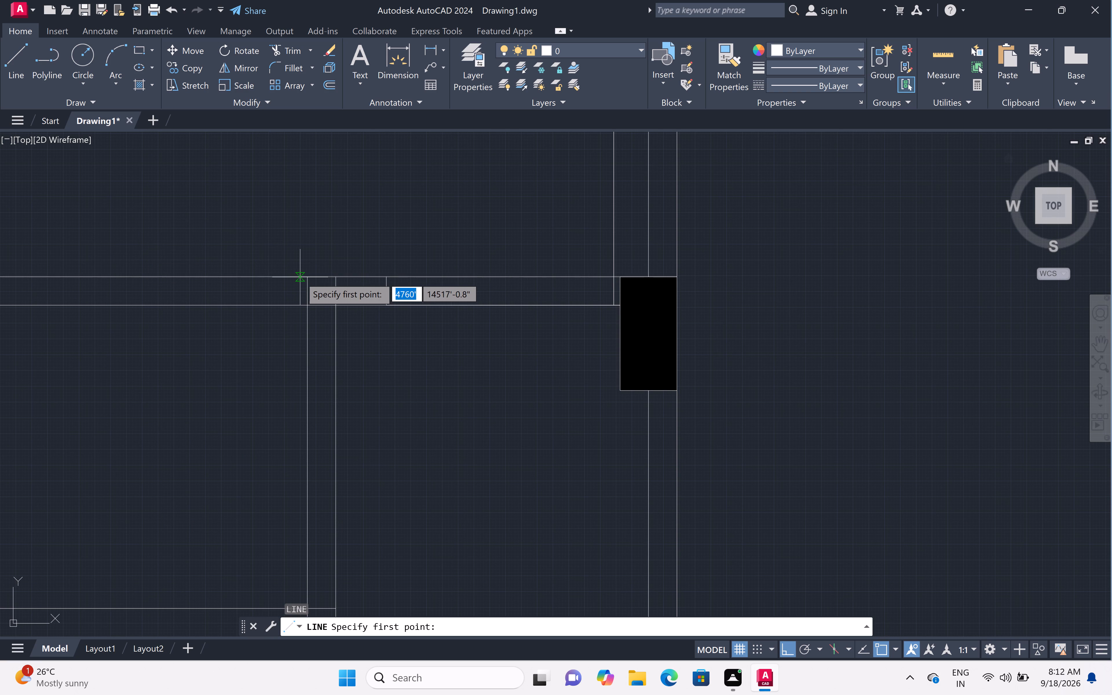
{"action": "left_click", "coordinate": [306, 275]}
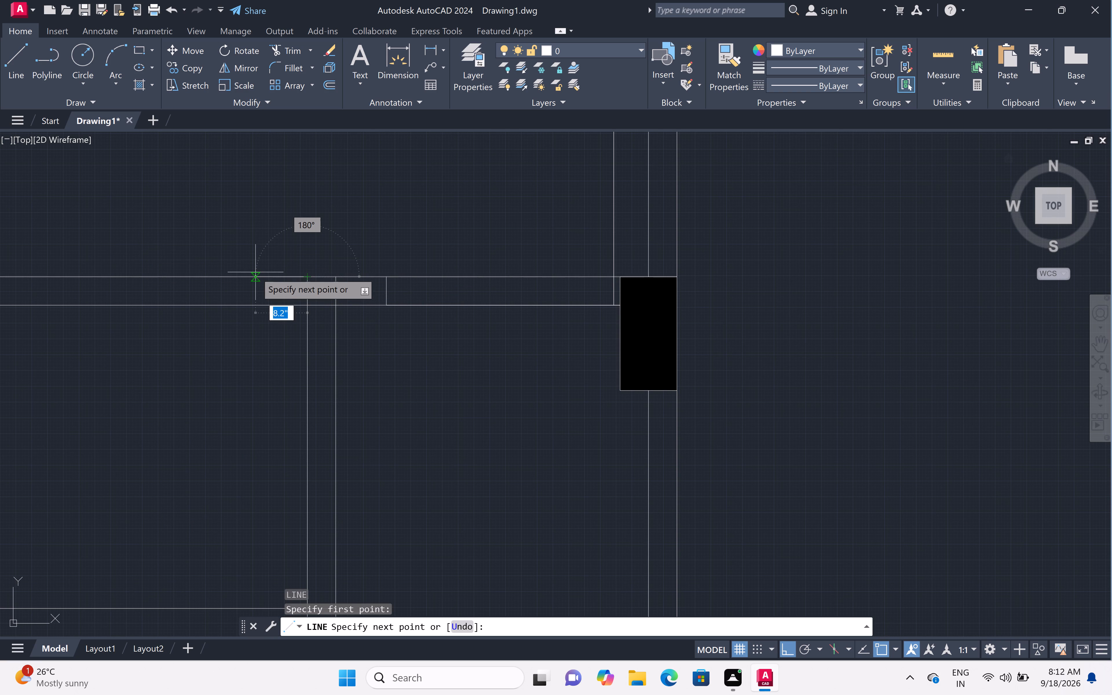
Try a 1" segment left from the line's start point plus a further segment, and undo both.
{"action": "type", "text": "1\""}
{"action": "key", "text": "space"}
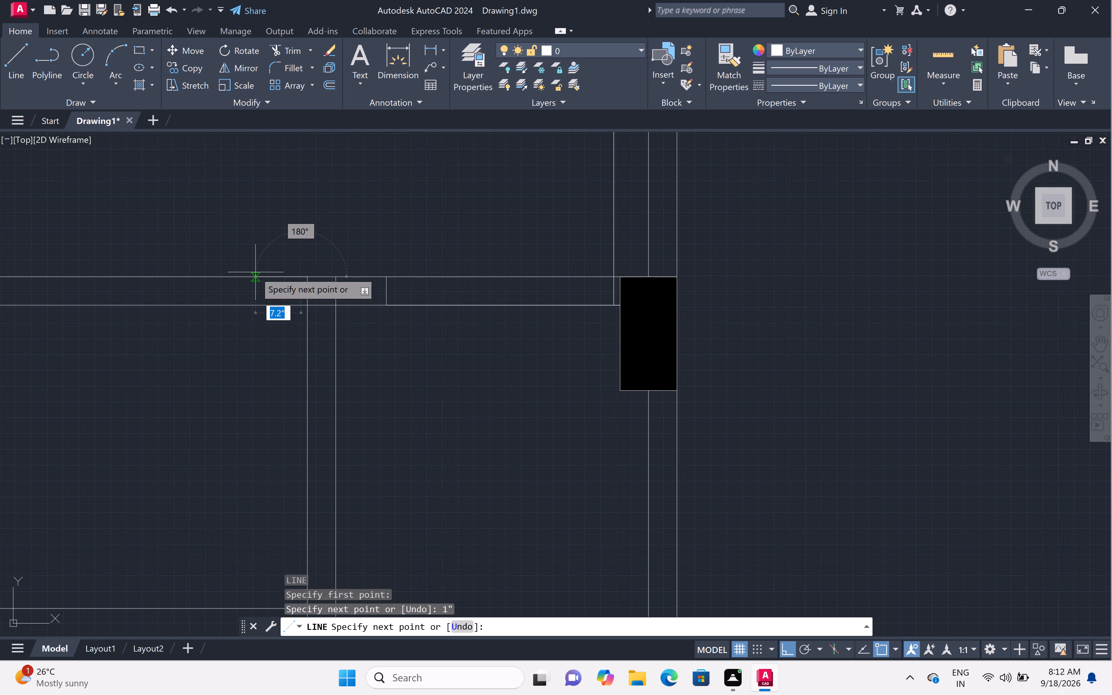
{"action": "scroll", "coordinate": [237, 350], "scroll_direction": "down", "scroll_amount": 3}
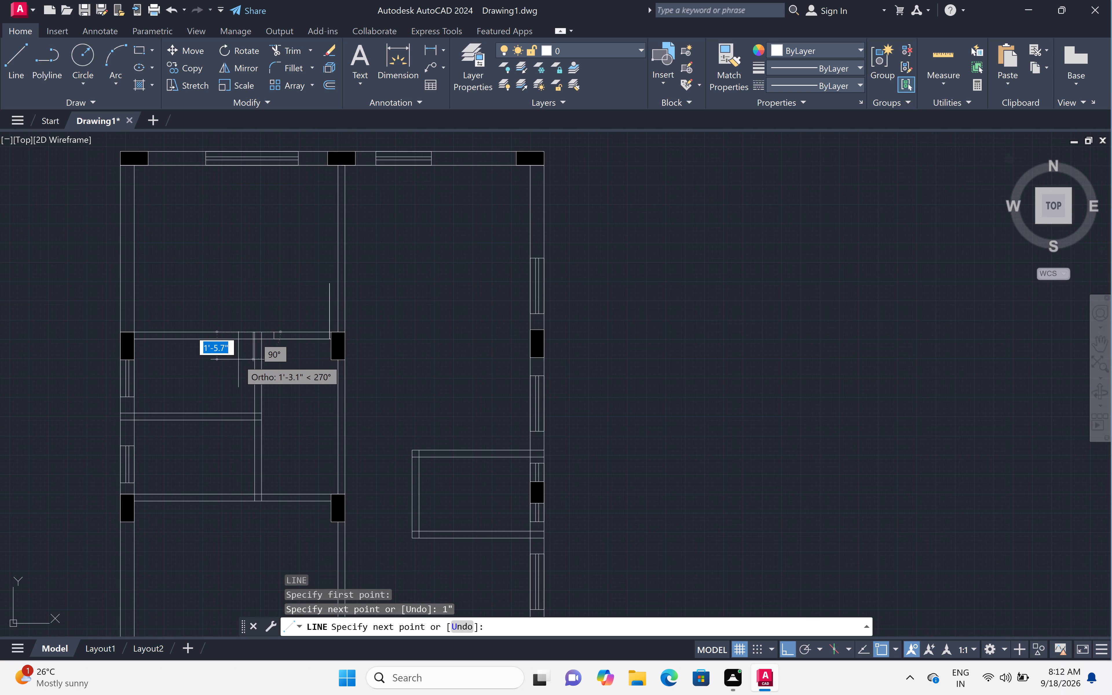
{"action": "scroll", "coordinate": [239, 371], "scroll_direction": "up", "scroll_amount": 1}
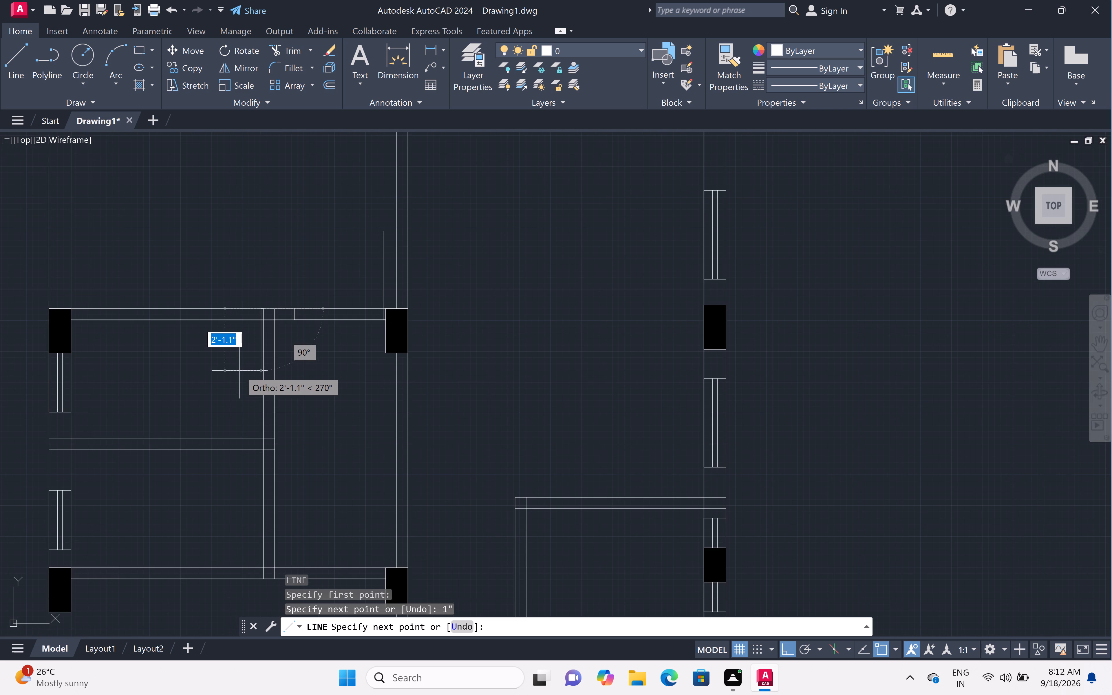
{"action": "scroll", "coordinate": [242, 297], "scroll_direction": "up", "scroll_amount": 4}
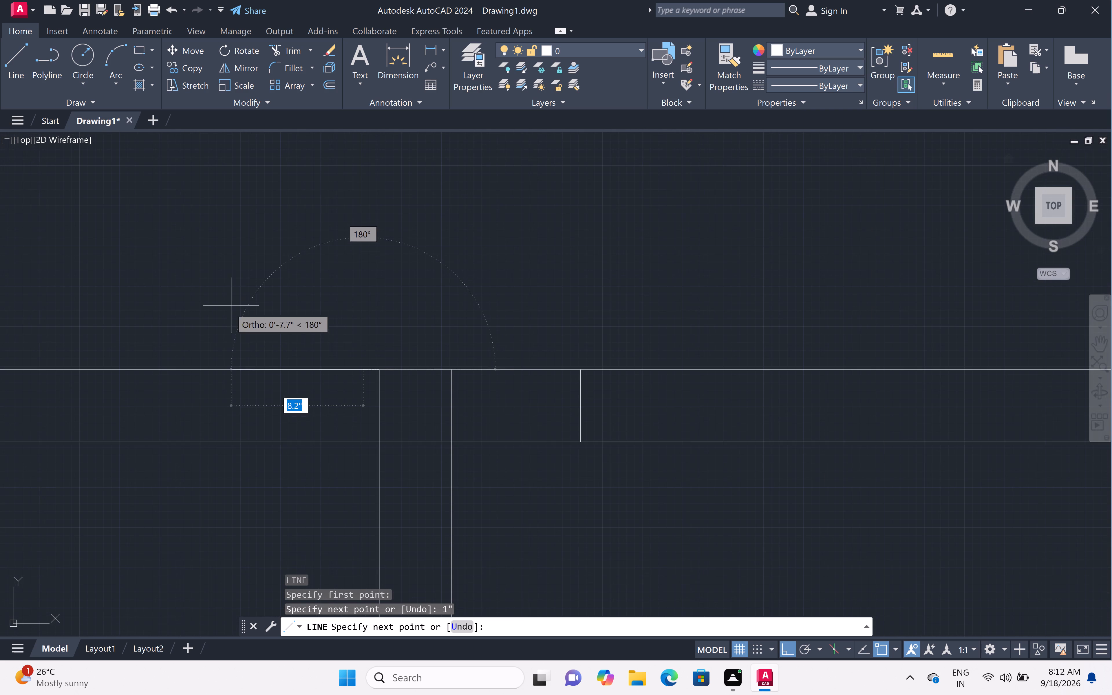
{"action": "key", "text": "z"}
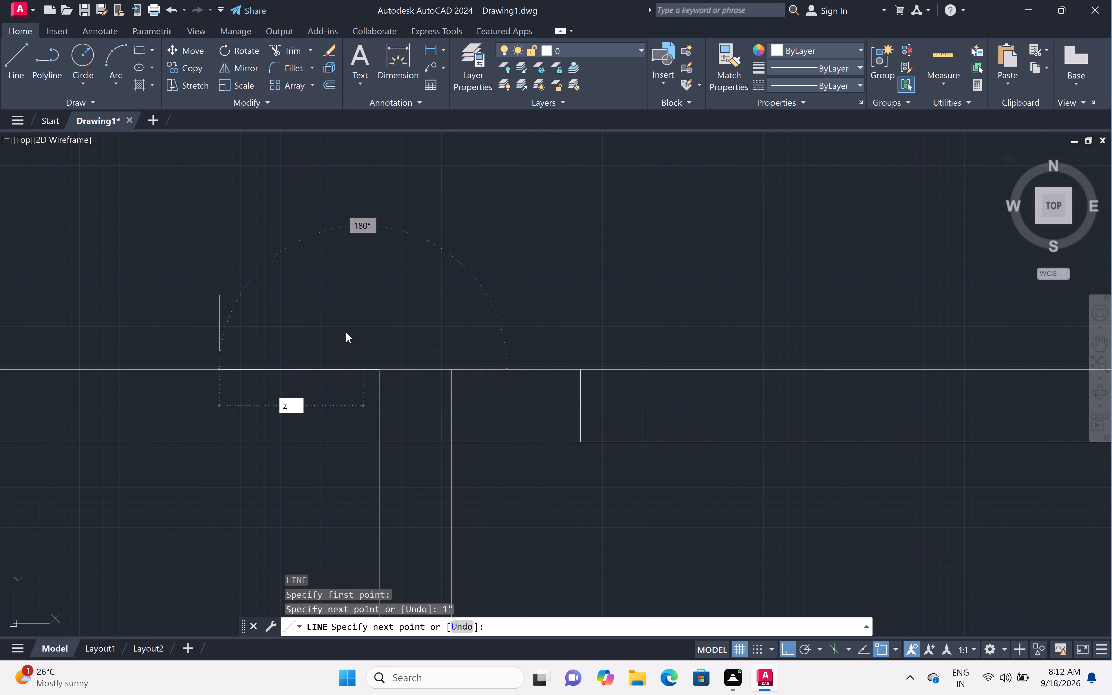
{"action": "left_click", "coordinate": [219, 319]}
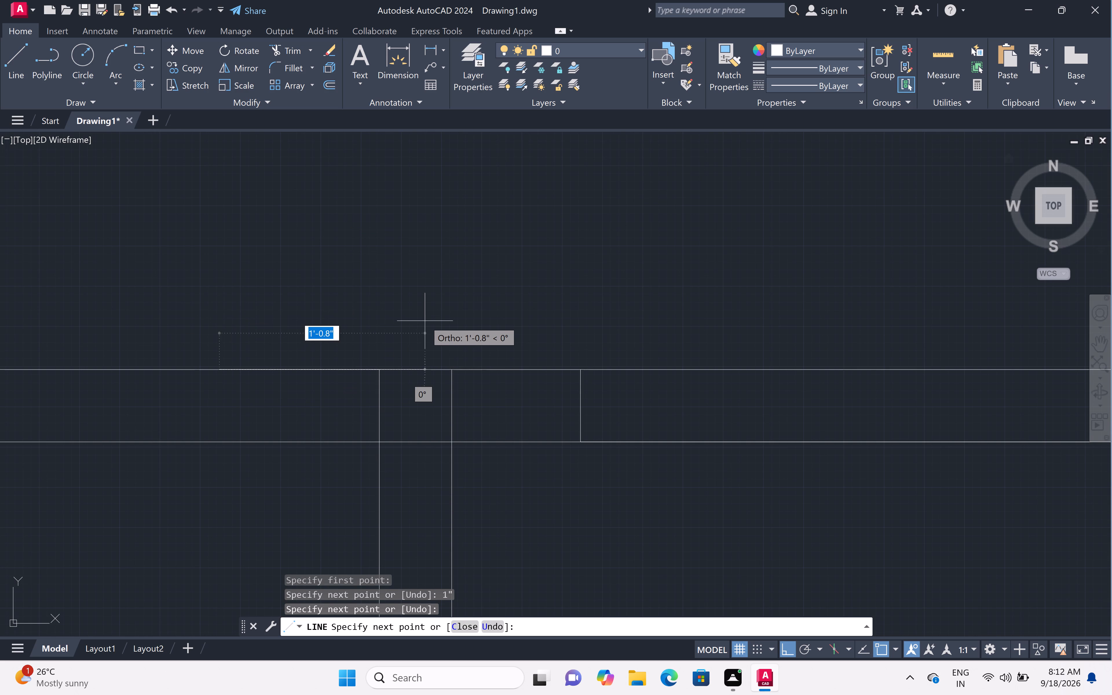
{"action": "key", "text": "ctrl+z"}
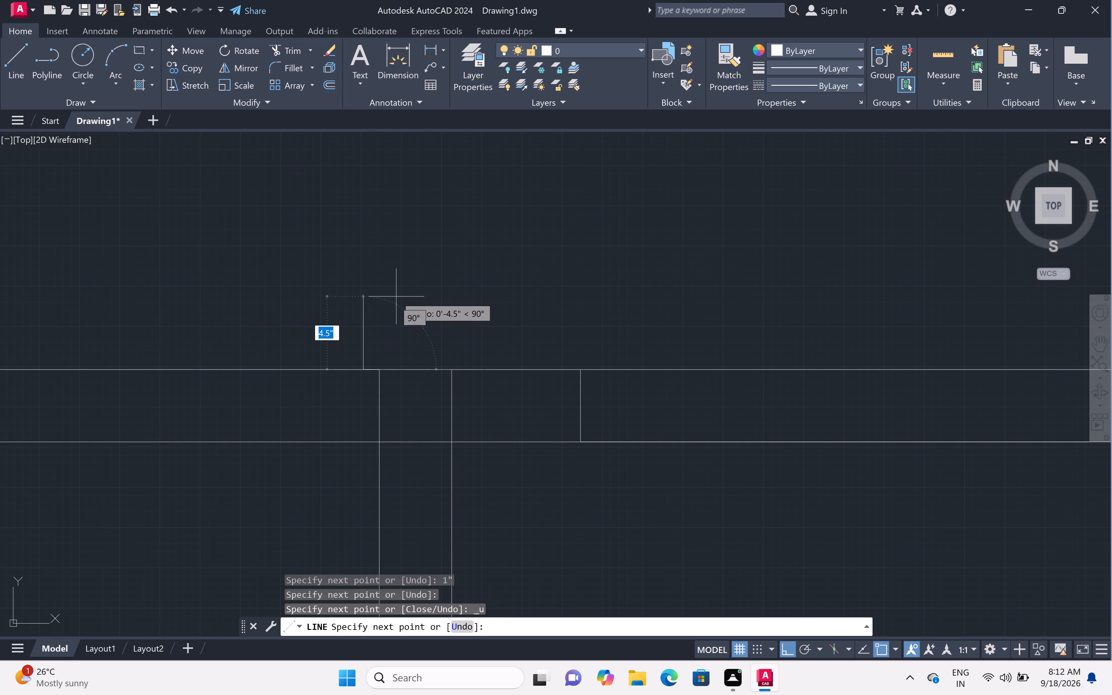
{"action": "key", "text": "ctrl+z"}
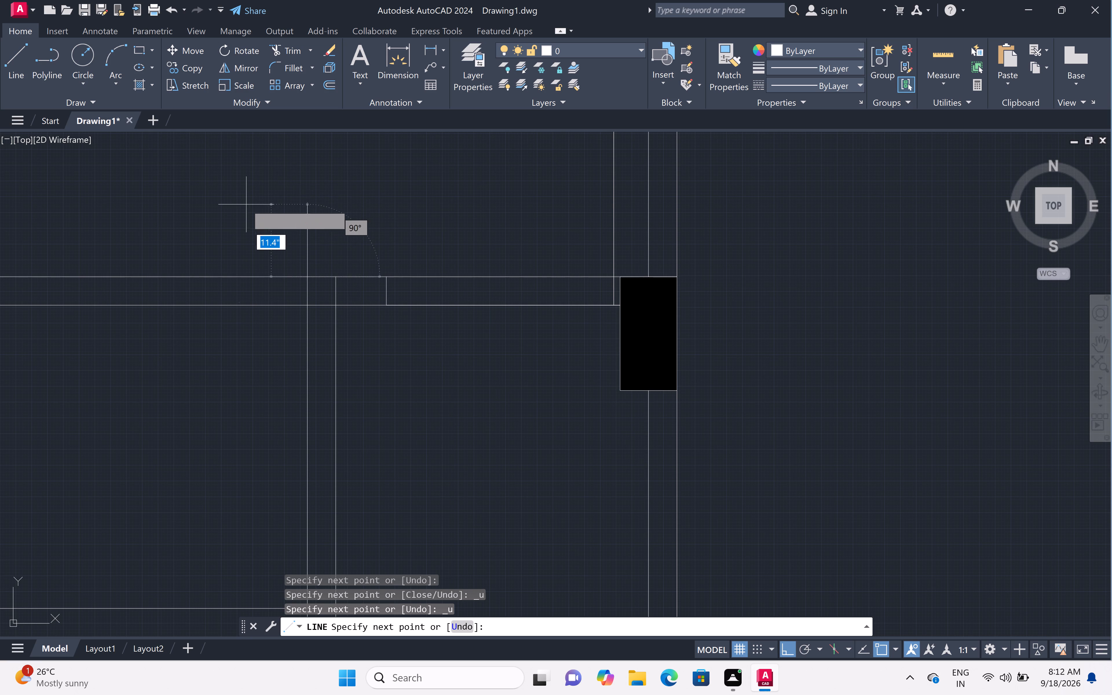
Draw the line 6" left along the upper partition's top line and 2'8" down into the small room as a door leaf.
{"action": "type", "text": "6\""}
{"action": "key", "text": "space"}
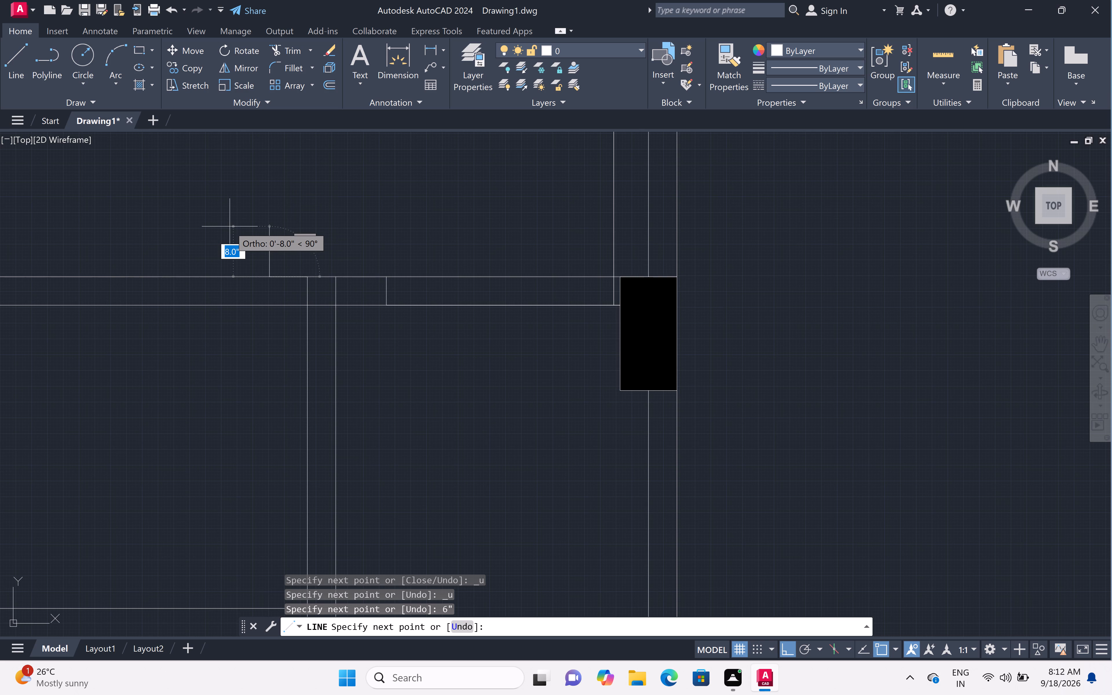
{"action": "scroll", "coordinate": [231, 197], "scroll_direction": "down", "scroll_amount": 2}
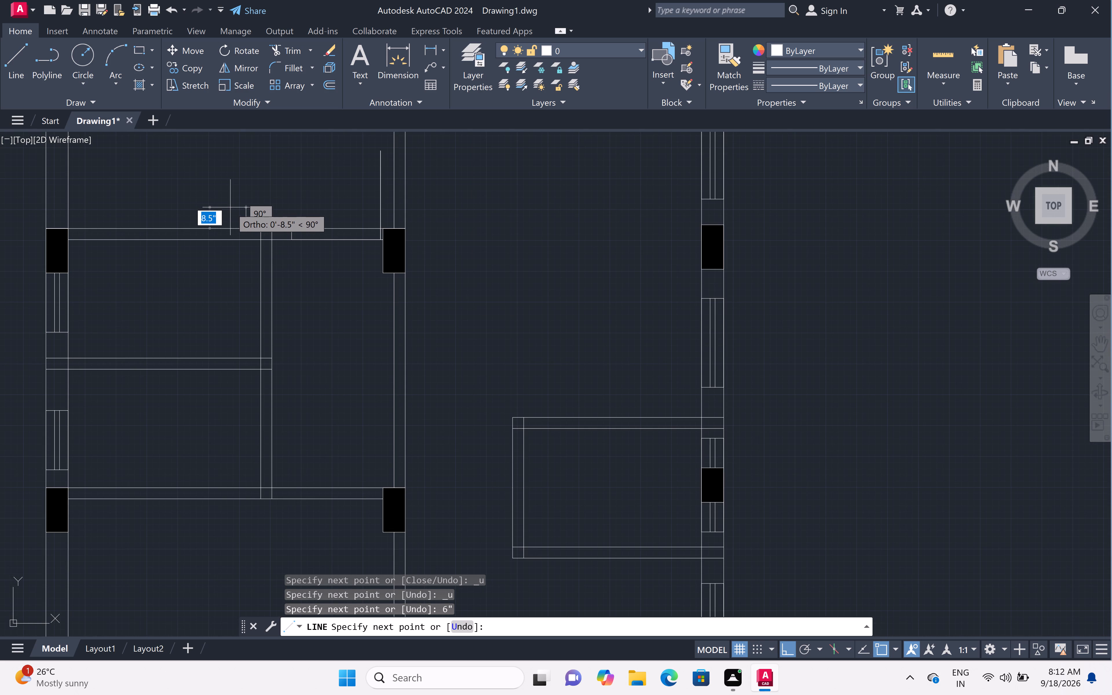
{"action": "scroll", "coordinate": [231, 209], "scroll_direction": "down", "scroll_amount": 1}
{"action": "scroll", "coordinate": [157, 217], "scroll_direction": "up", "scroll_amount": 3}
{"action": "scroll", "coordinate": [169, 218], "scroll_direction": "down", "scroll_amount": 1}
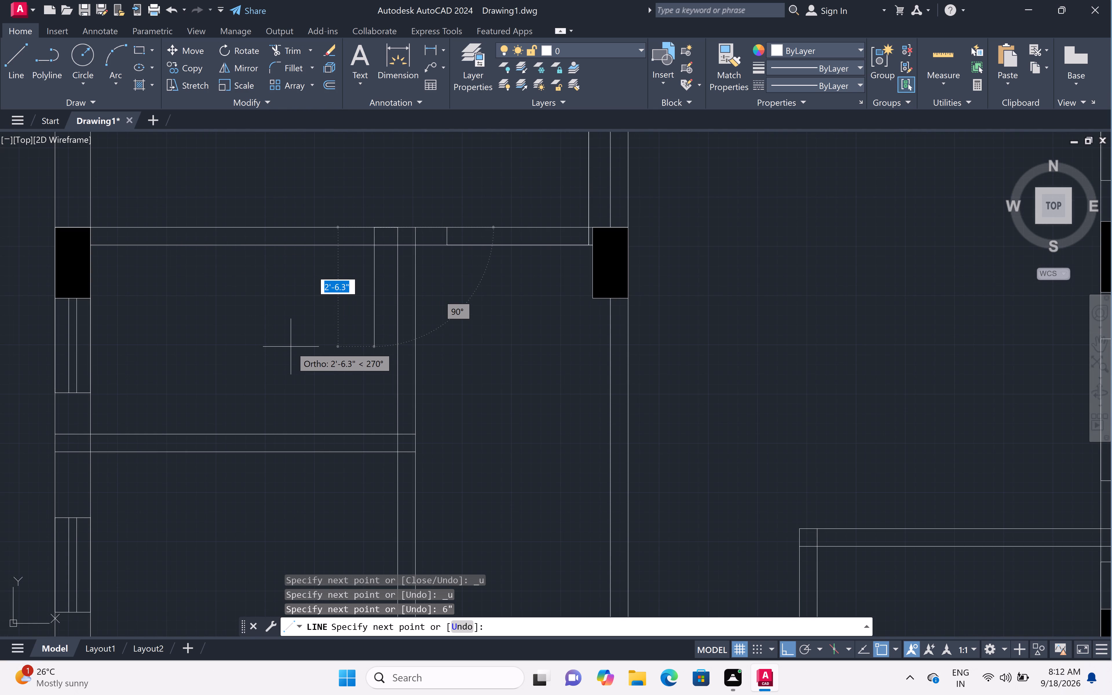
{"action": "key", "text": "2"}
{"action": "key", "text": "apostrophe"}
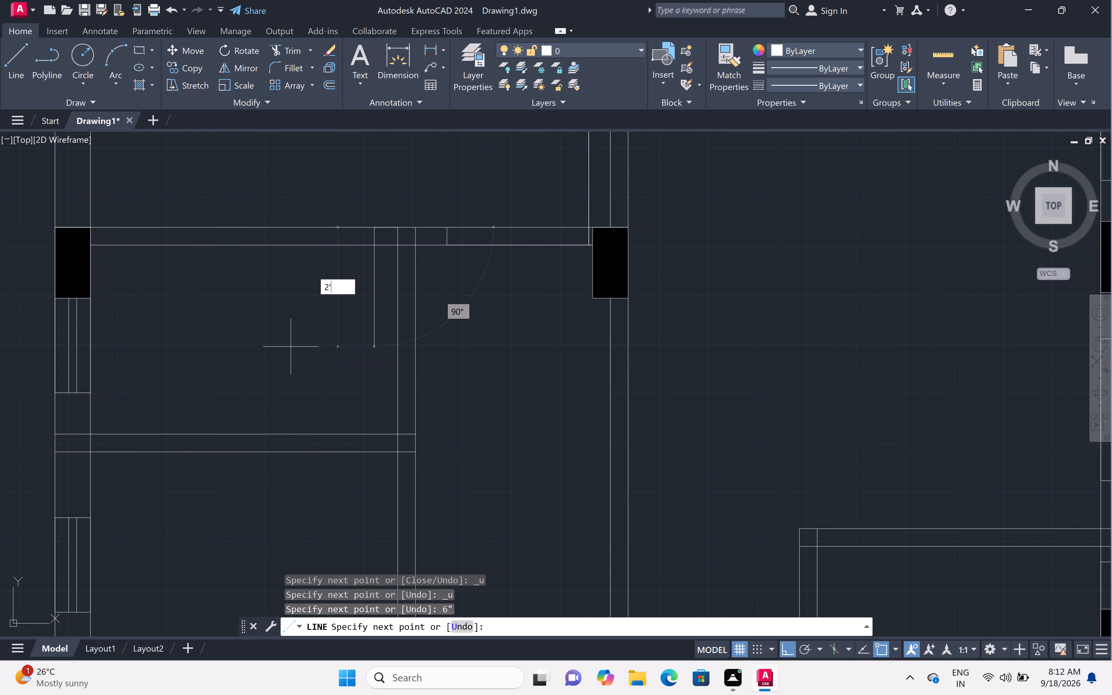
{"action": "key", "text": "8"}
{"action": "key", "text": "shift+quotedbl"}
{"action": "key", "text": "space"}
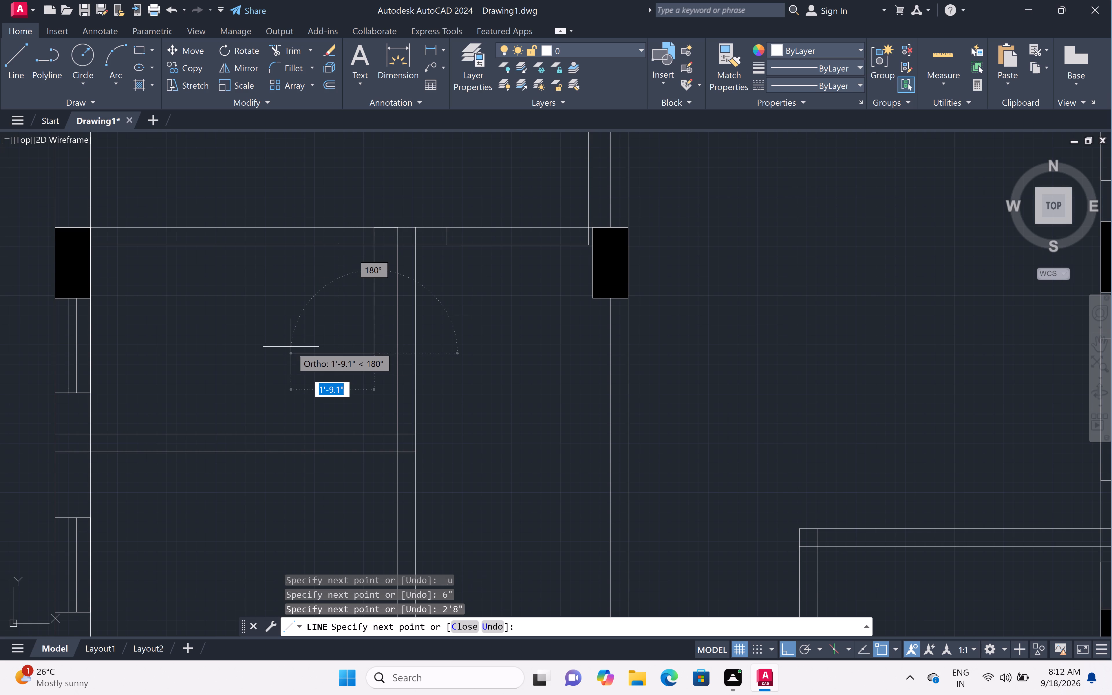
Continue the line back to the leaf's top, 2'8" left along the partition's top line, and down across the partition, ending Line.
{"action": "left_click", "coordinate": [370, 227]}
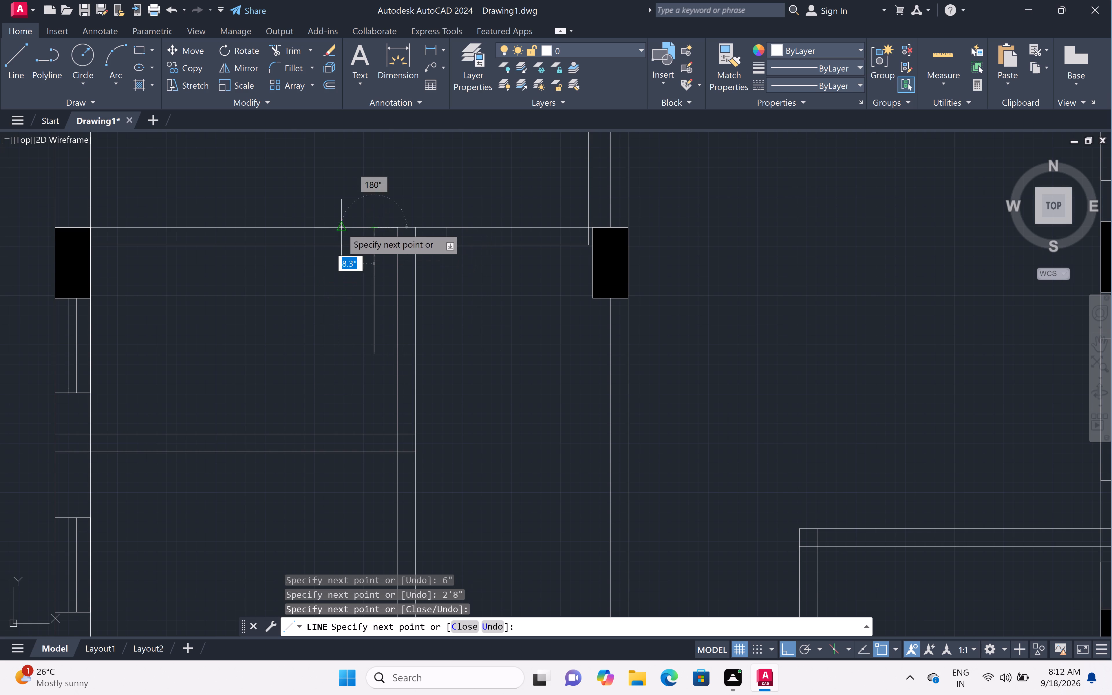
{"action": "key", "text": "2"}
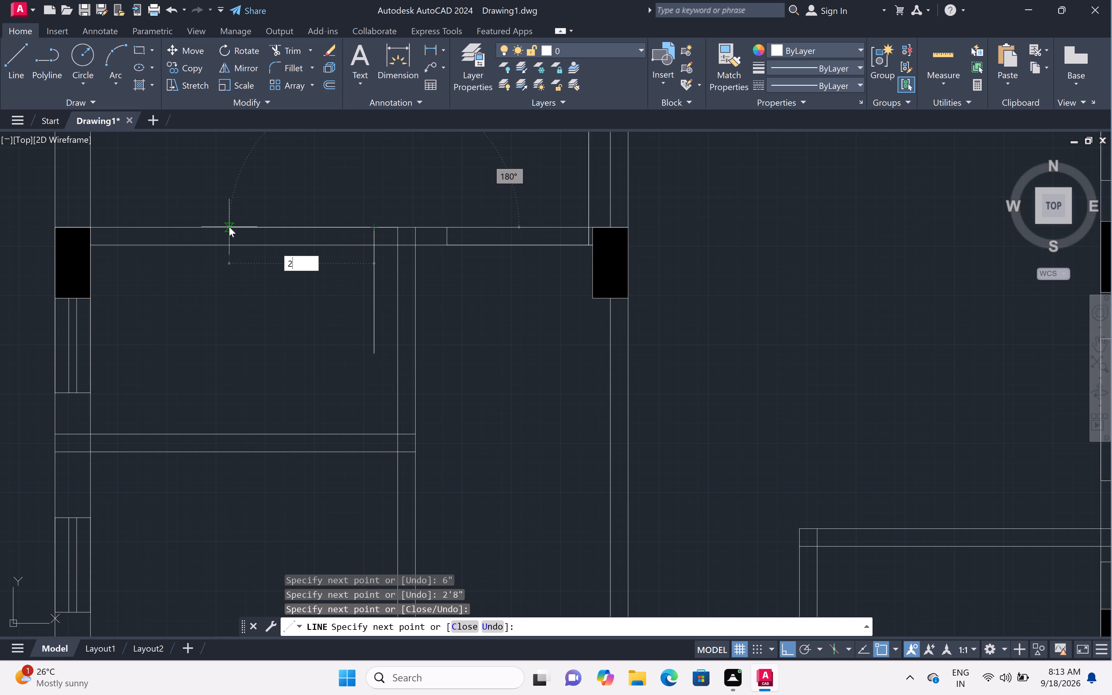
{"action": "type", "text": "'8"}
{"action": "key", "text": "shift+quotedbl"}
{"action": "key", "text": "space"}
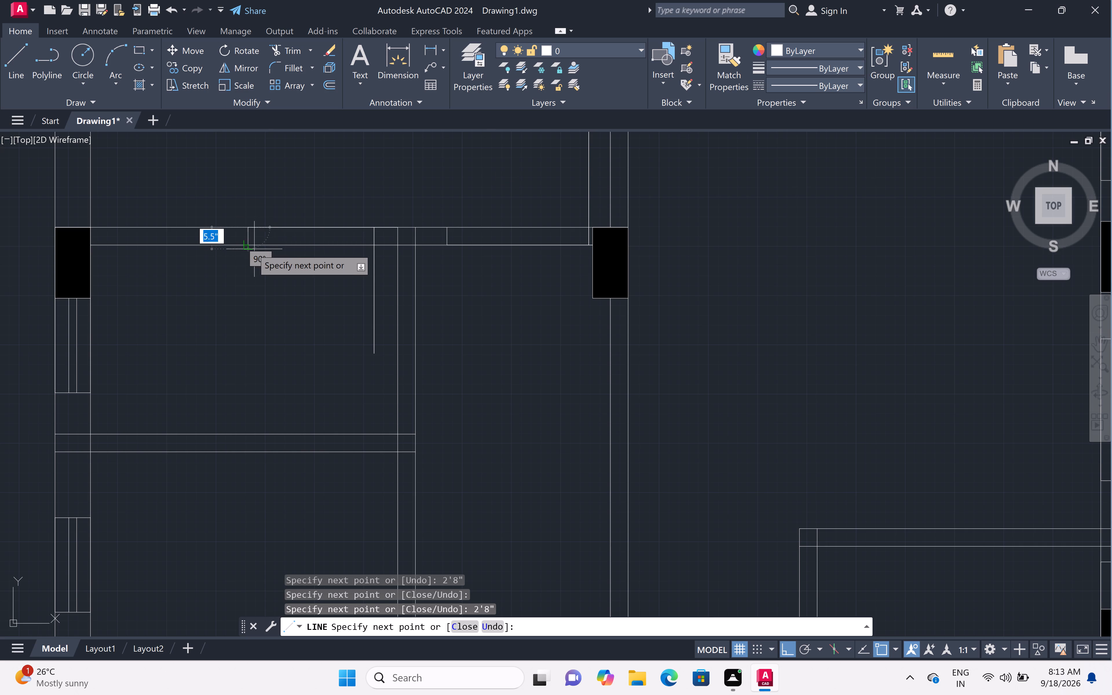
{"action": "left_click_drag", "start_coordinate": [249, 248], "coordinate": [253, 253]}
{"action": "key", "text": "Escape"}
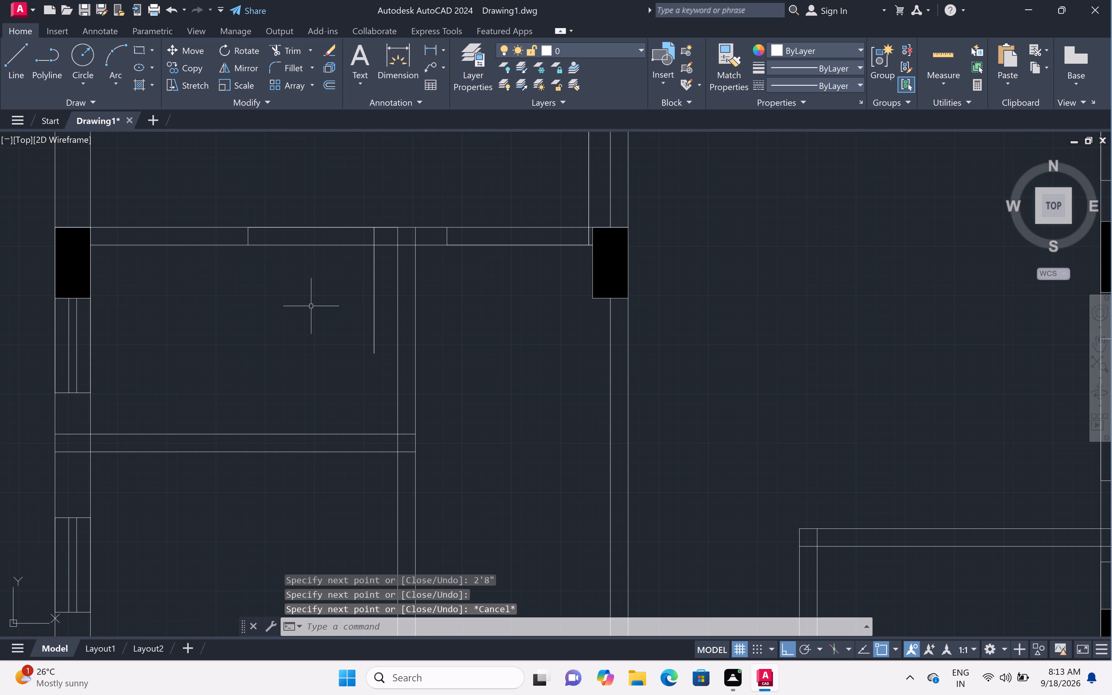
{"action": "scroll", "coordinate": [311, 303], "scroll_direction": "down", "scroll_amount": 2}
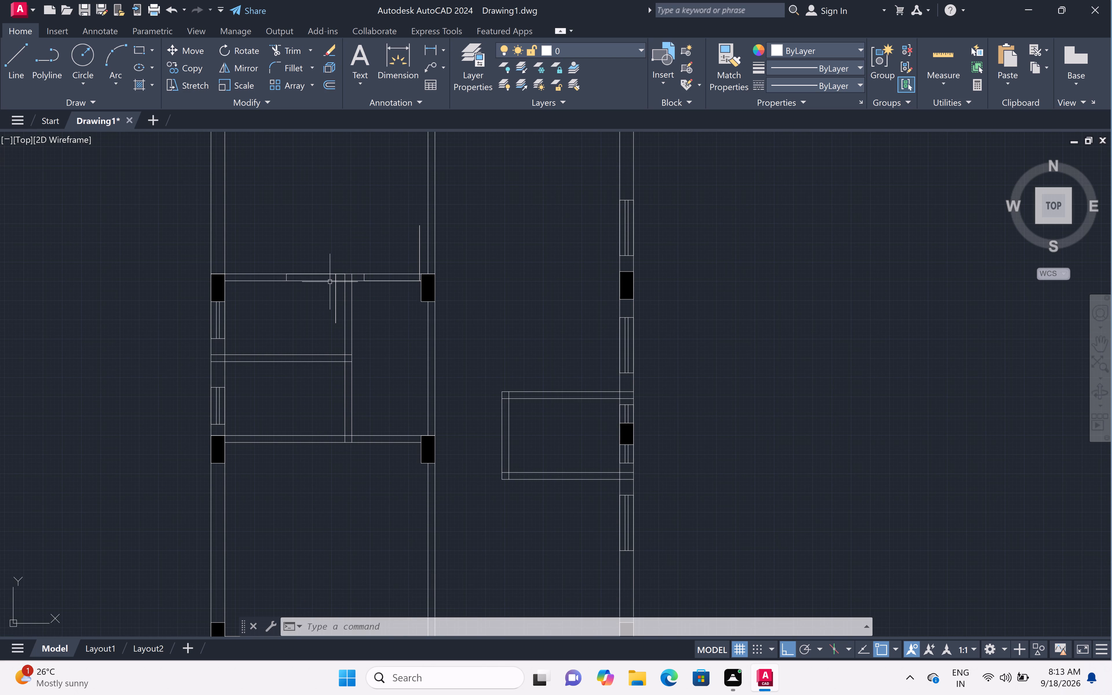
Start a line where the short vertical partition's left edge meets the lower partition's bottom line and draw 6" left.
{"action": "scroll", "coordinate": [333, 254], "scroll_direction": "down", "scroll_amount": 1}
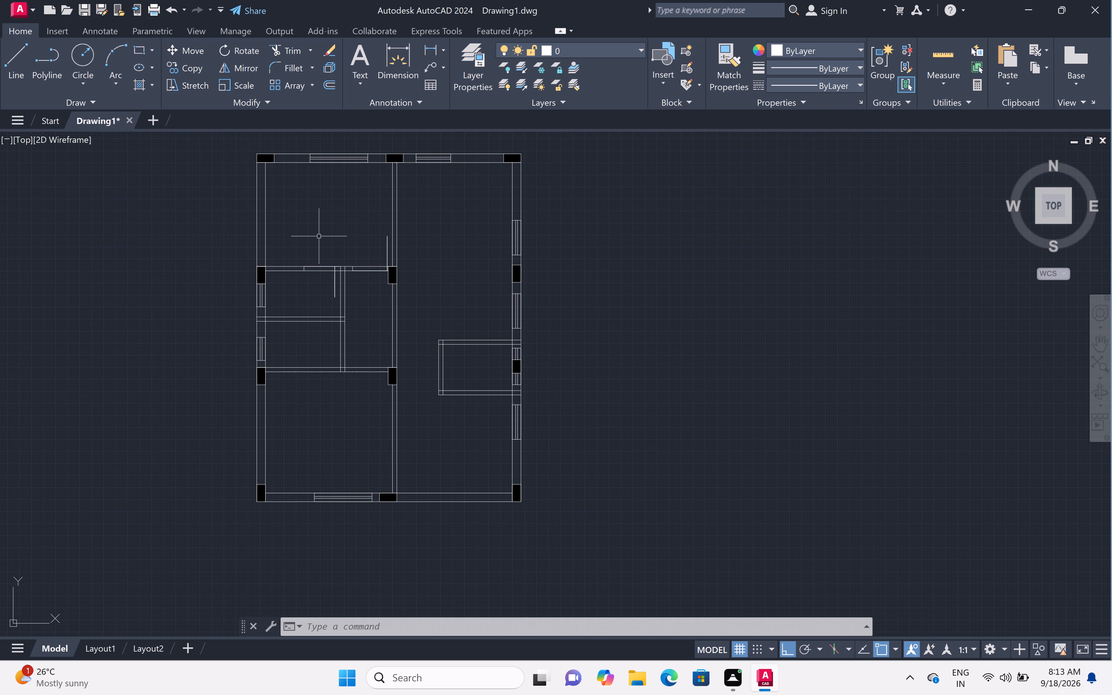
{"action": "scroll", "coordinate": [362, 321], "scroll_direction": "down", "scroll_amount": 1}
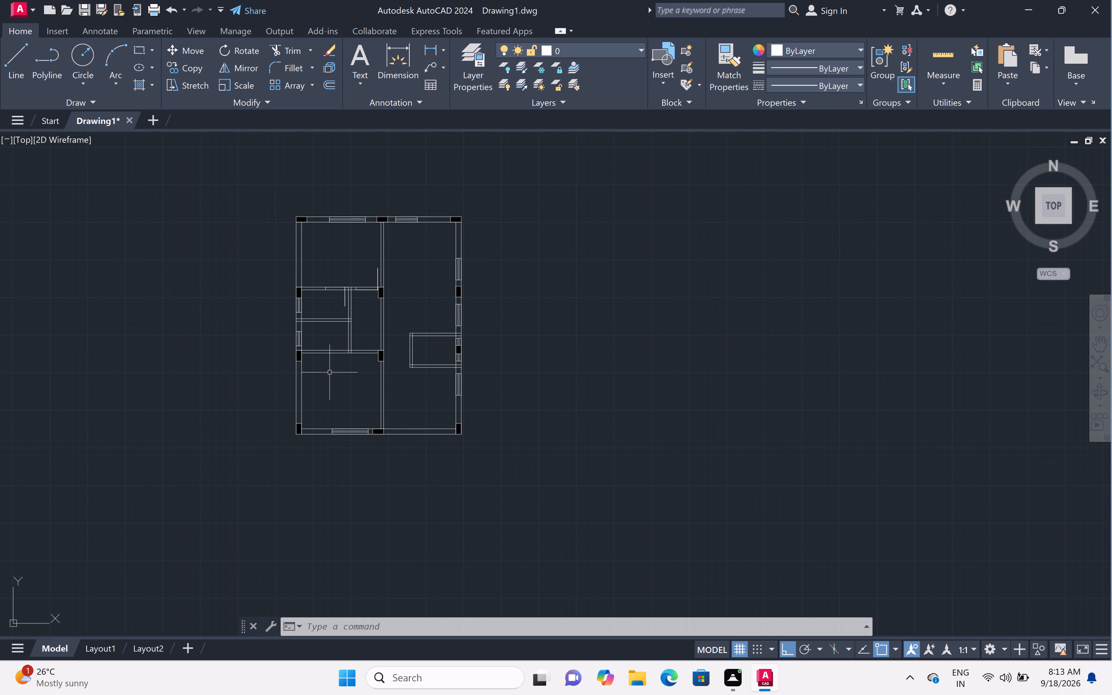
{"action": "scroll", "coordinate": [347, 356], "scroll_direction": "up", "scroll_amount": 4}
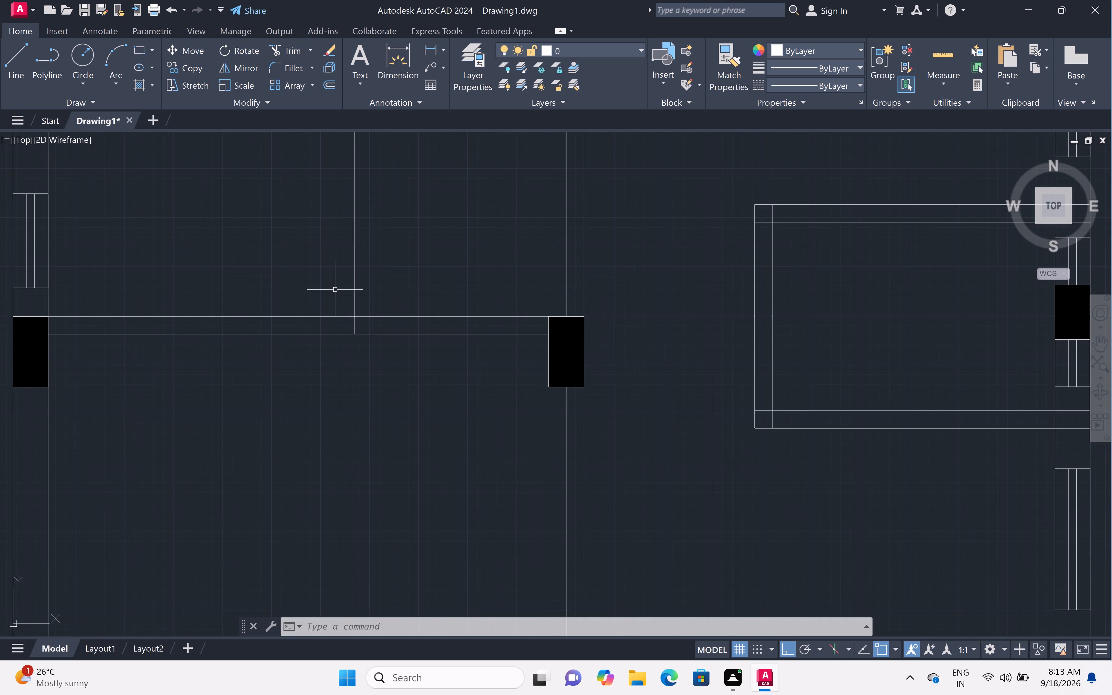
{"action": "type", "text": "l"}
{"action": "key", "text": "space"}
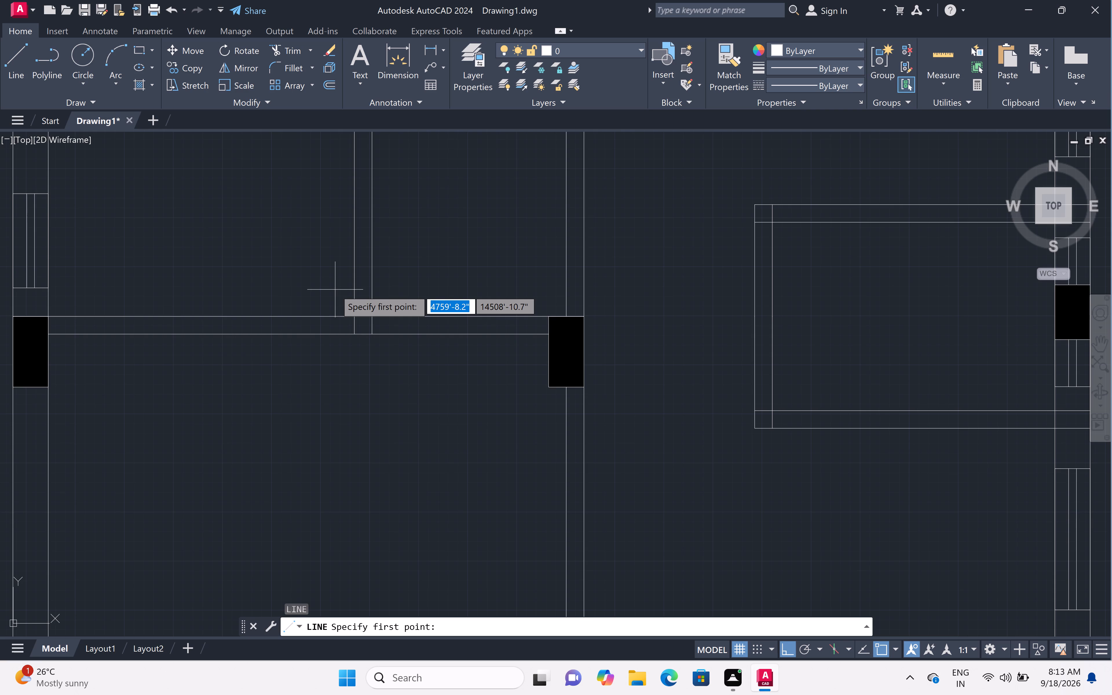
{"action": "left_click", "coordinate": [354, 337]}
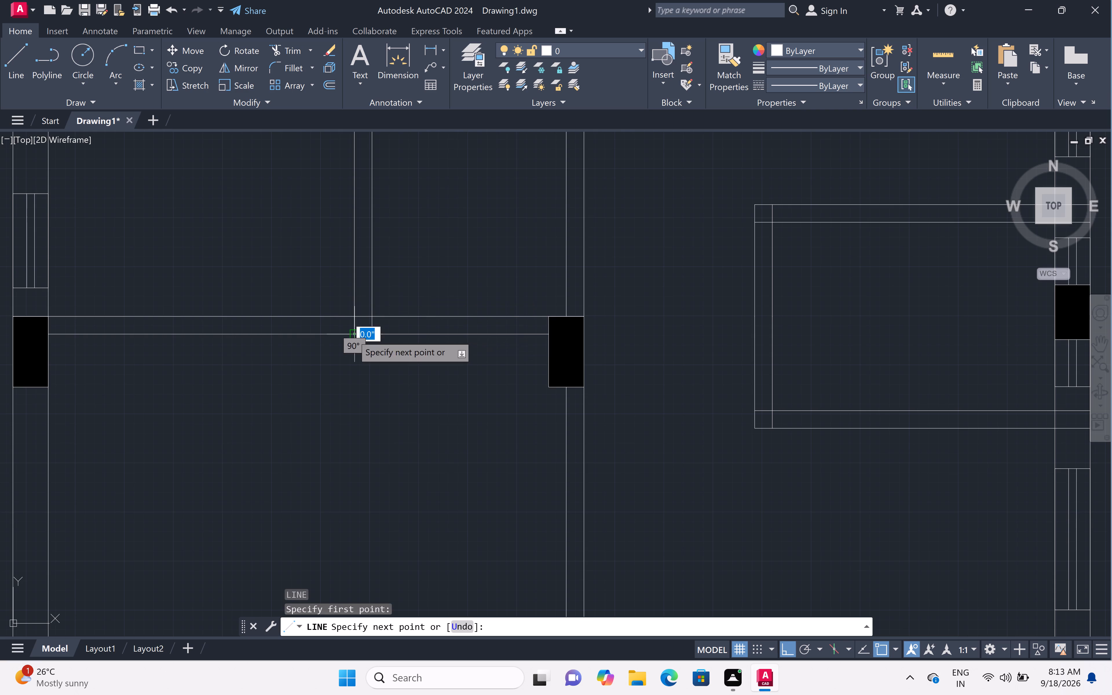
{"action": "key", "text": "6"}
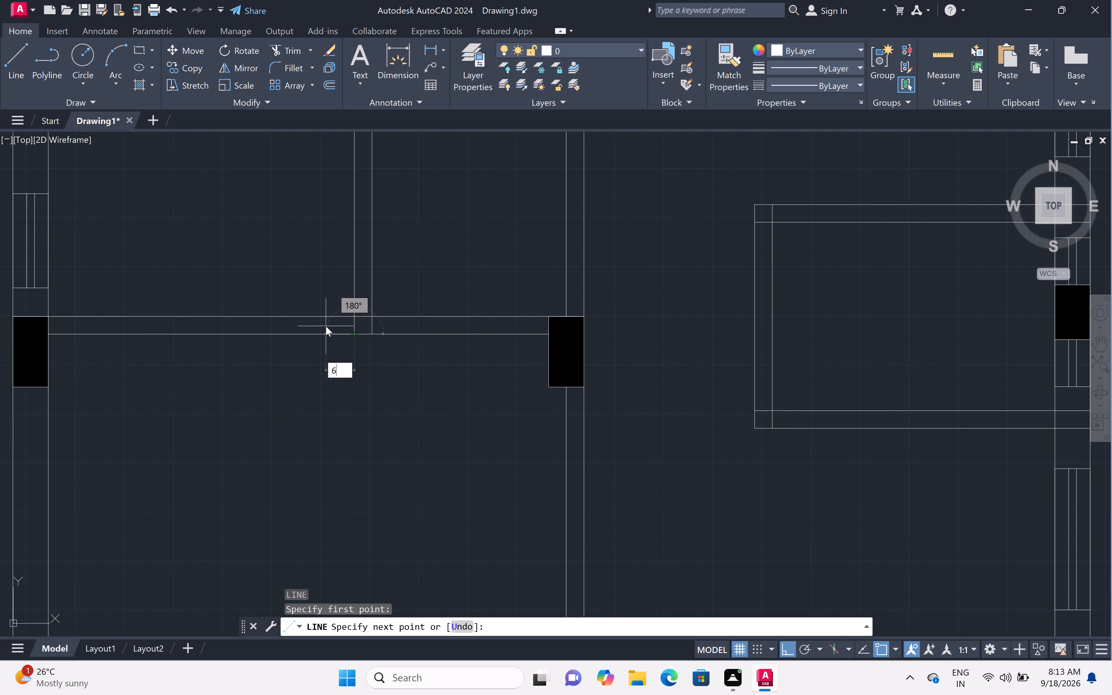
{"action": "type", "text": "\""}
{"action": "key", "text": "space"}
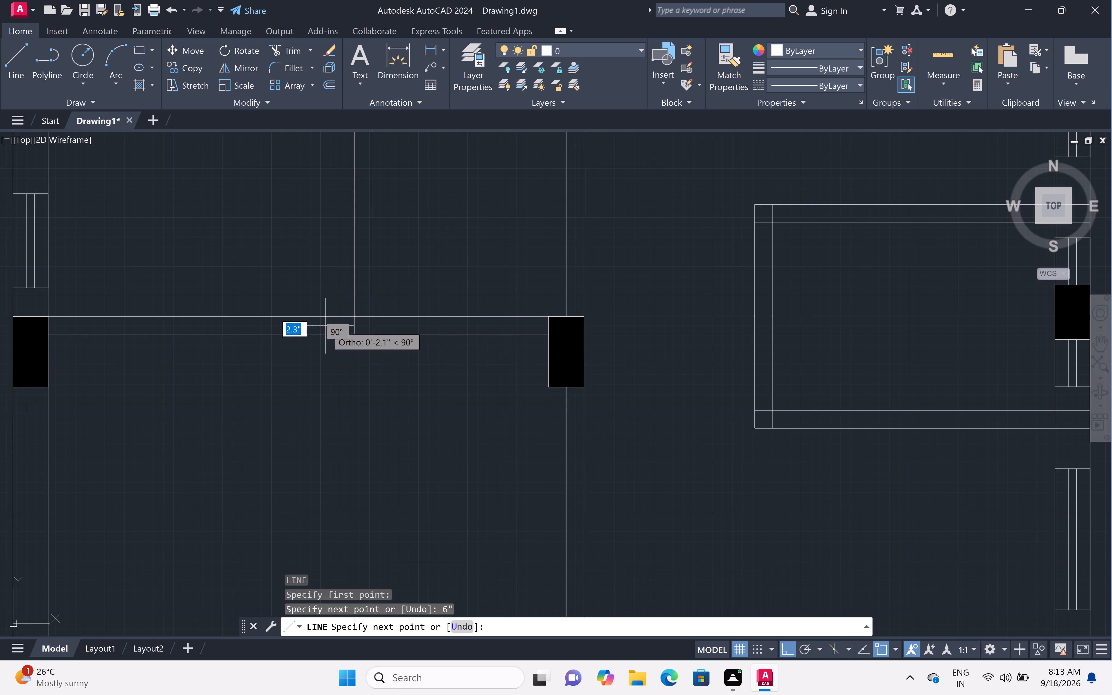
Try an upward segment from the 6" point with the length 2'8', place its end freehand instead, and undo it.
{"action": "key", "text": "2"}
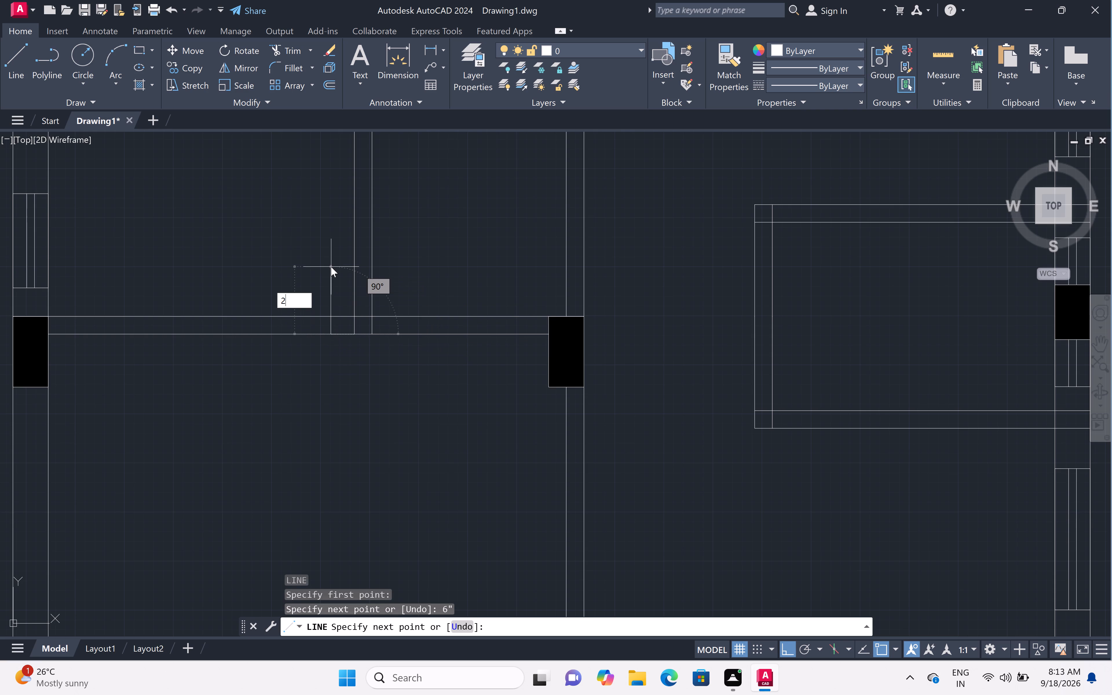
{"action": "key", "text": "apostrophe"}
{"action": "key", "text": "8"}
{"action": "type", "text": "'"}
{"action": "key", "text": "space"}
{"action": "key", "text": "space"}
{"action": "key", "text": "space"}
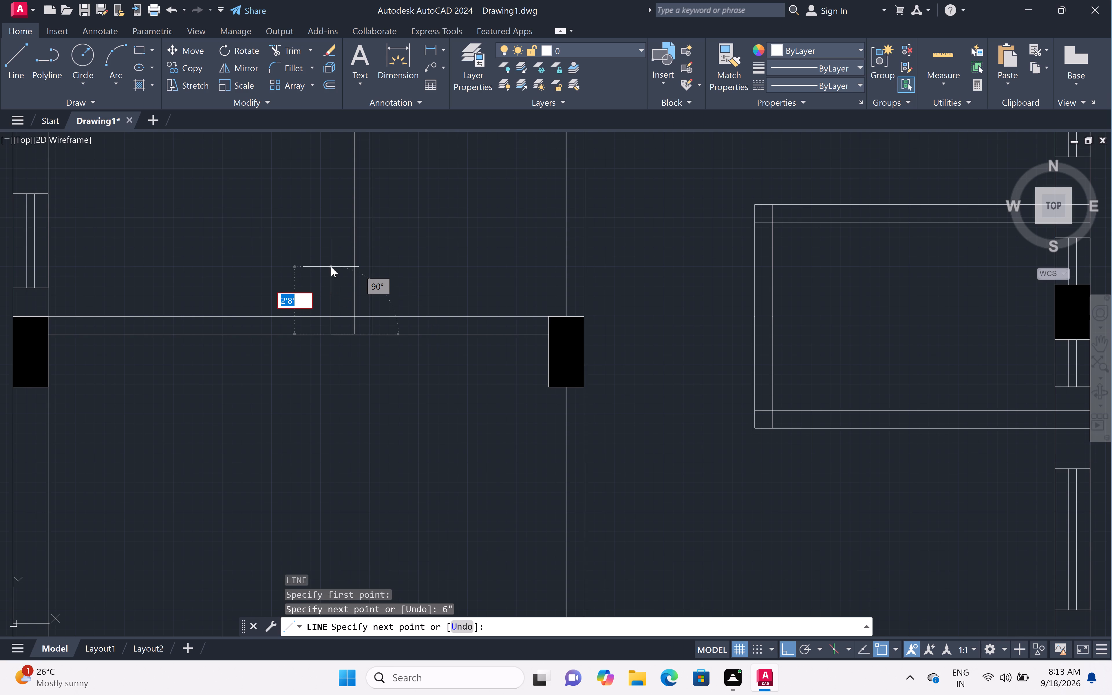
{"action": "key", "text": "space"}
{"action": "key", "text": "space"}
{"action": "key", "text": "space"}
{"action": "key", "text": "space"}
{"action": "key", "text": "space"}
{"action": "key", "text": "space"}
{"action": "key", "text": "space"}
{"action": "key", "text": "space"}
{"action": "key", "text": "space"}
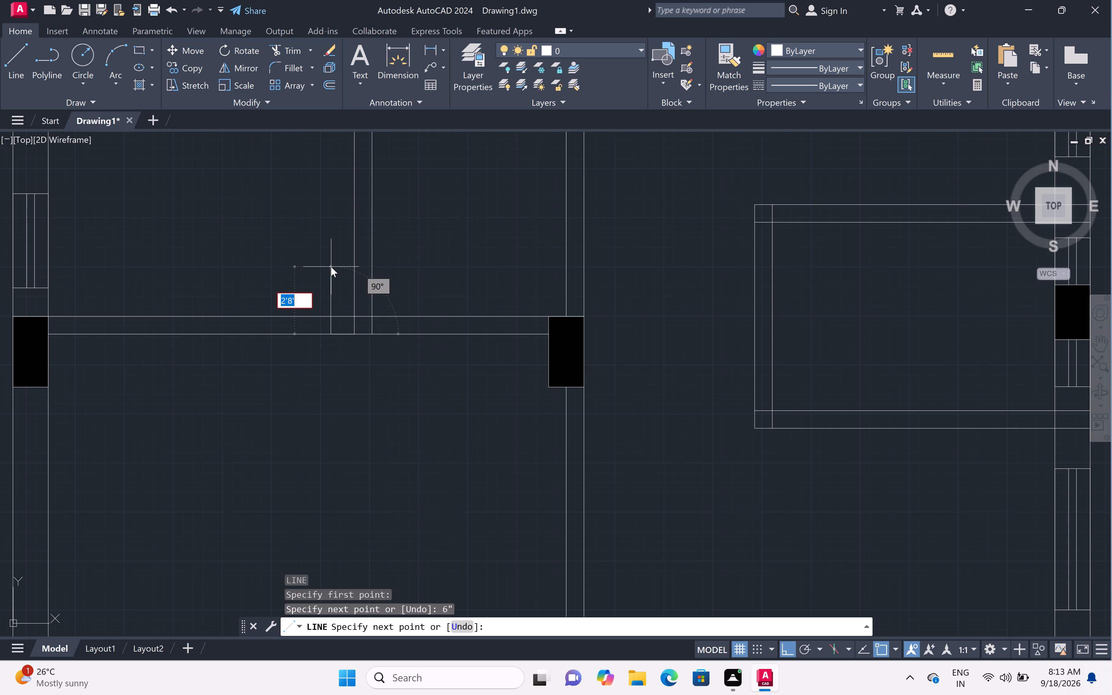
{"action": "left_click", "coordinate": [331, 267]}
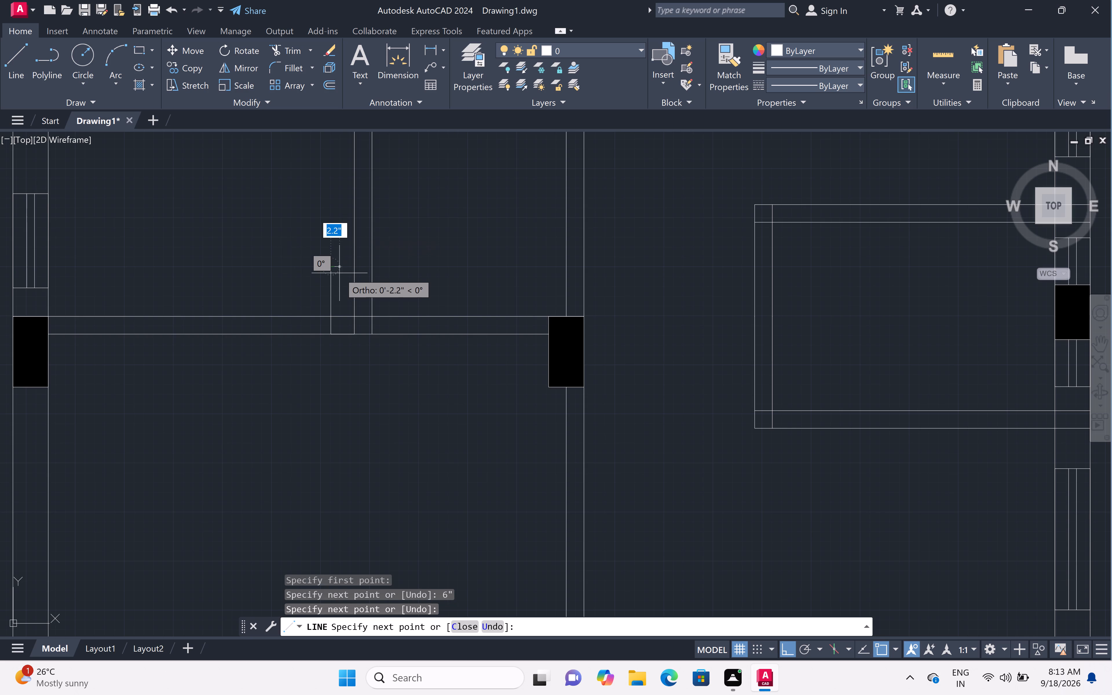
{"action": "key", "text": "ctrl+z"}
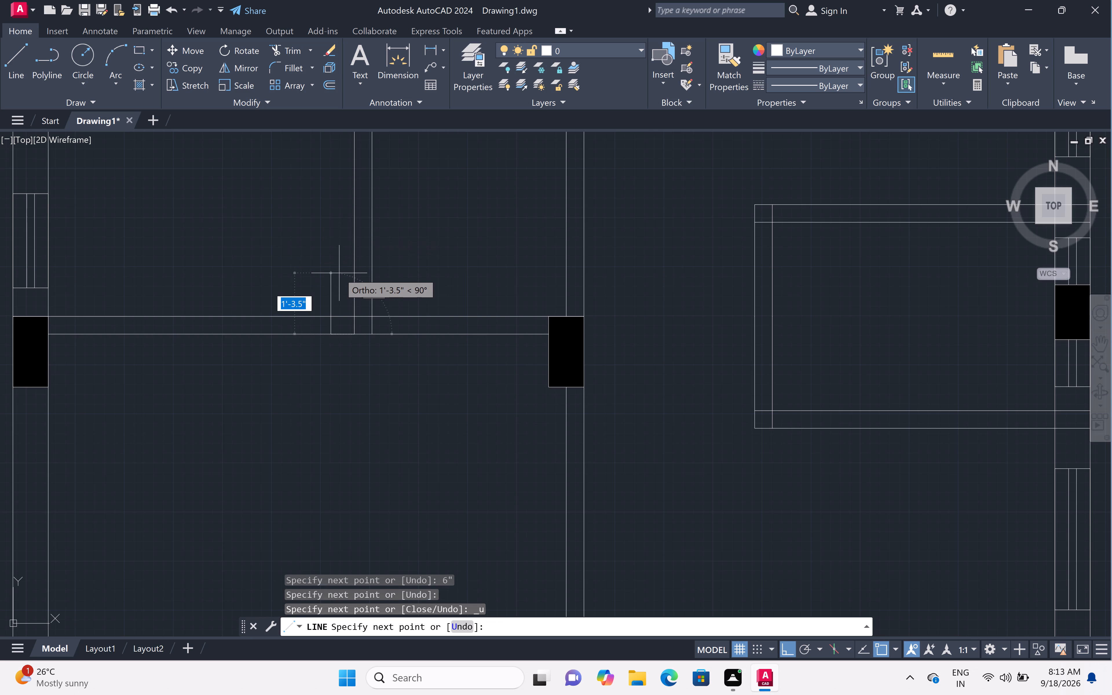
Draw the 2'8" door leaf upward, return to its base, continue 2'8" left along the partition and up across it, ending Line.
{"action": "type", "text": "2'"}
{"action": "type", "text": "8\""}
{"action": "key", "text": "space"}
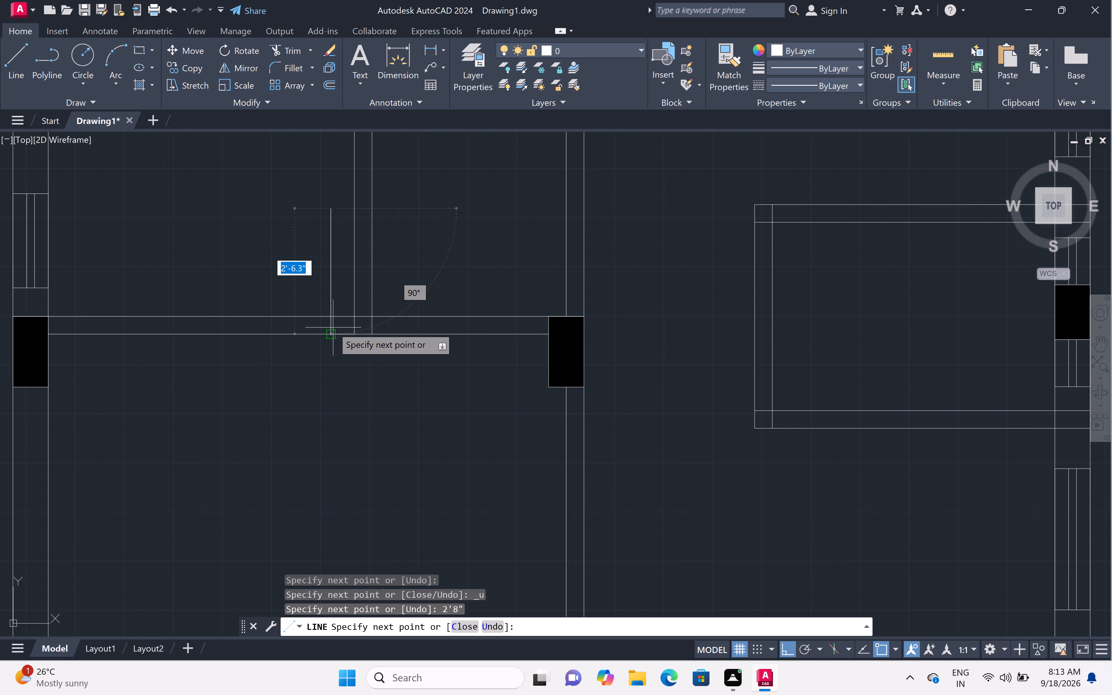
{"action": "left_click", "coordinate": [327, 338]}
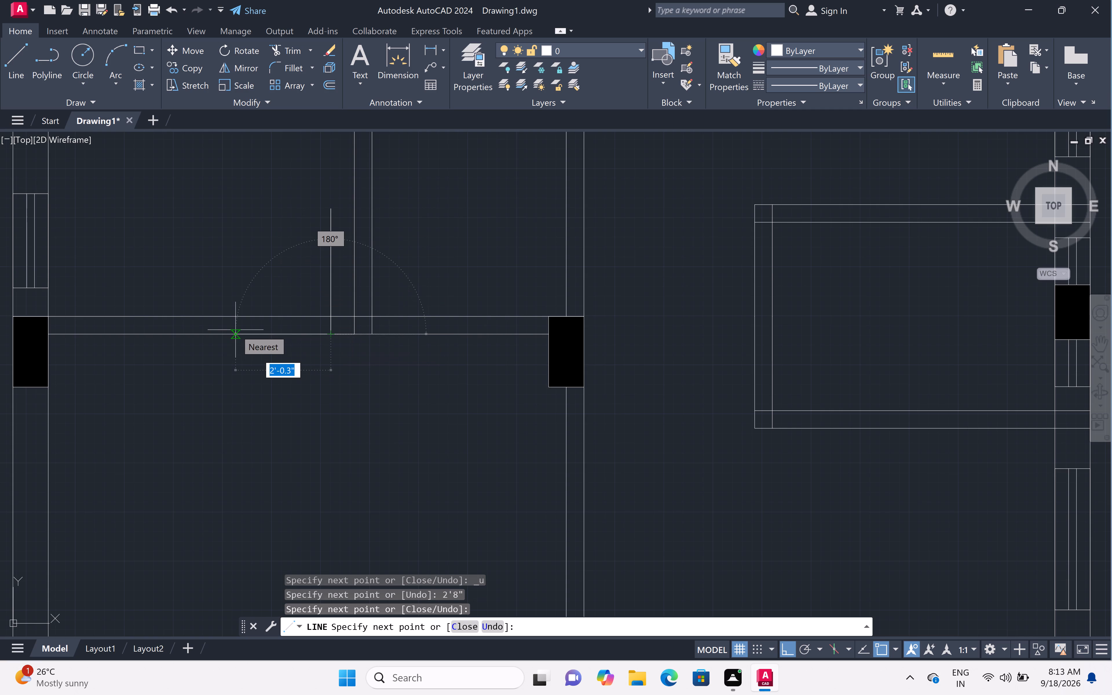
{"action": "type", "text": "2'"}
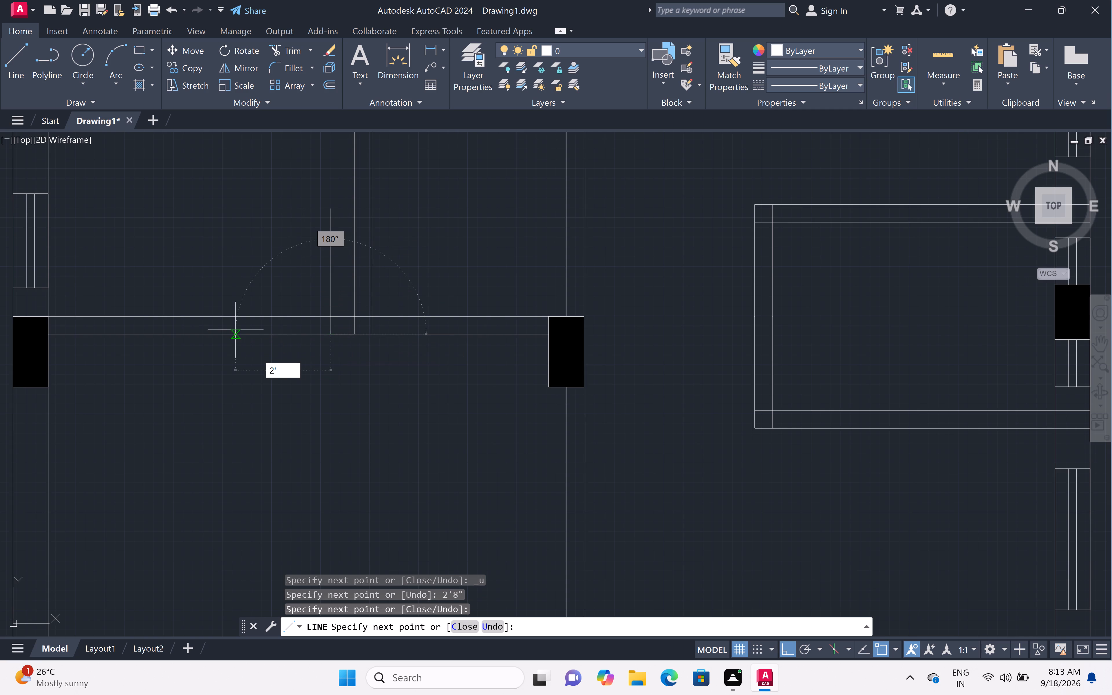
{"action": "type", "text": "8\""}
{"action": "key", "text": "space"}
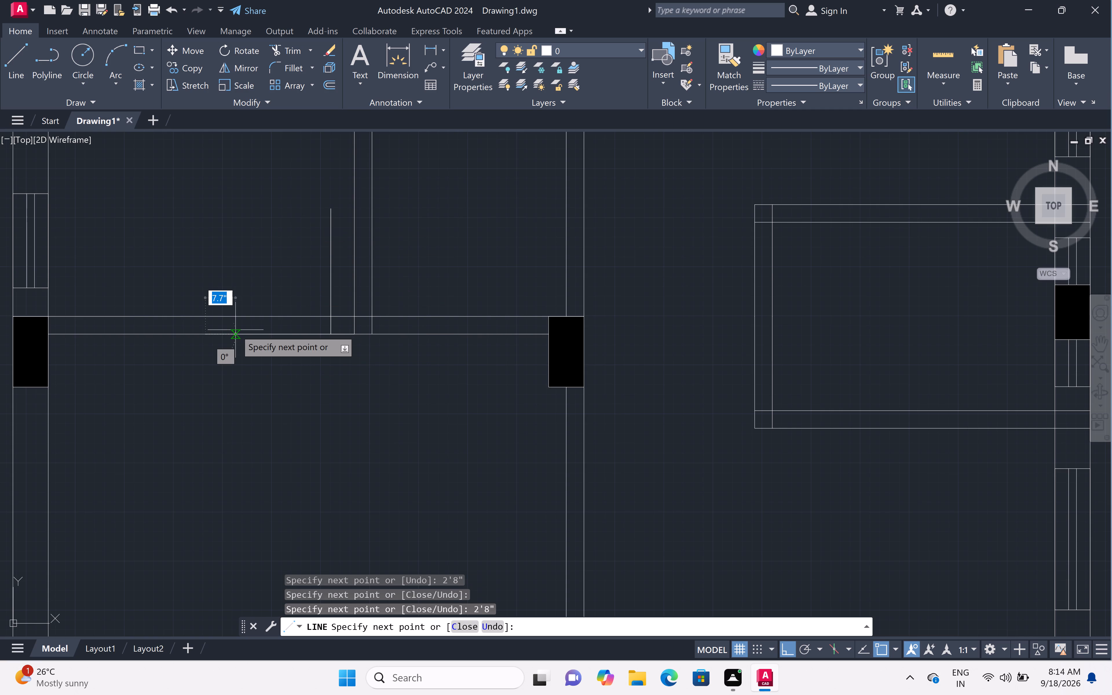
{"action": "left_click", "coordinate": [202, 315]}
{"action": "key", "text": "Escape"}
Start a line at the upper-left corner of the column at the lower partition's right end and draw 1" left.
{"action": "scroll", "coordinate": [240, 290], "scroll_direction": "down", "scroll_amount": 3}
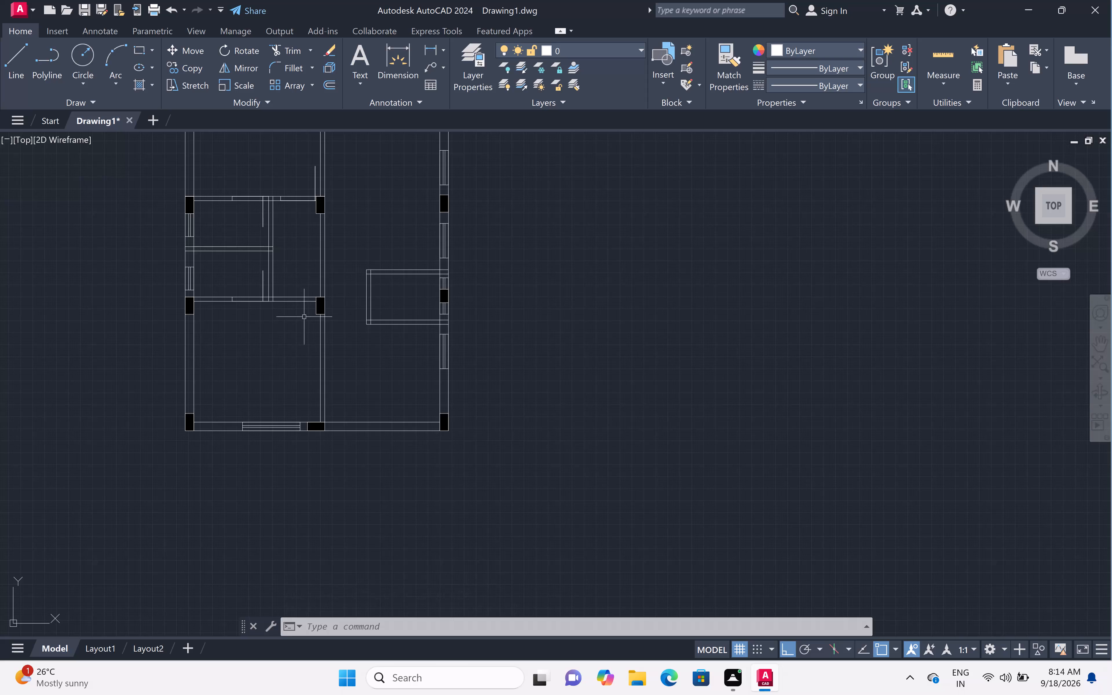
{"action": "scroll", "coordinate": [312, 297], "scroll_direction": "up", "scroll_amount": 4}
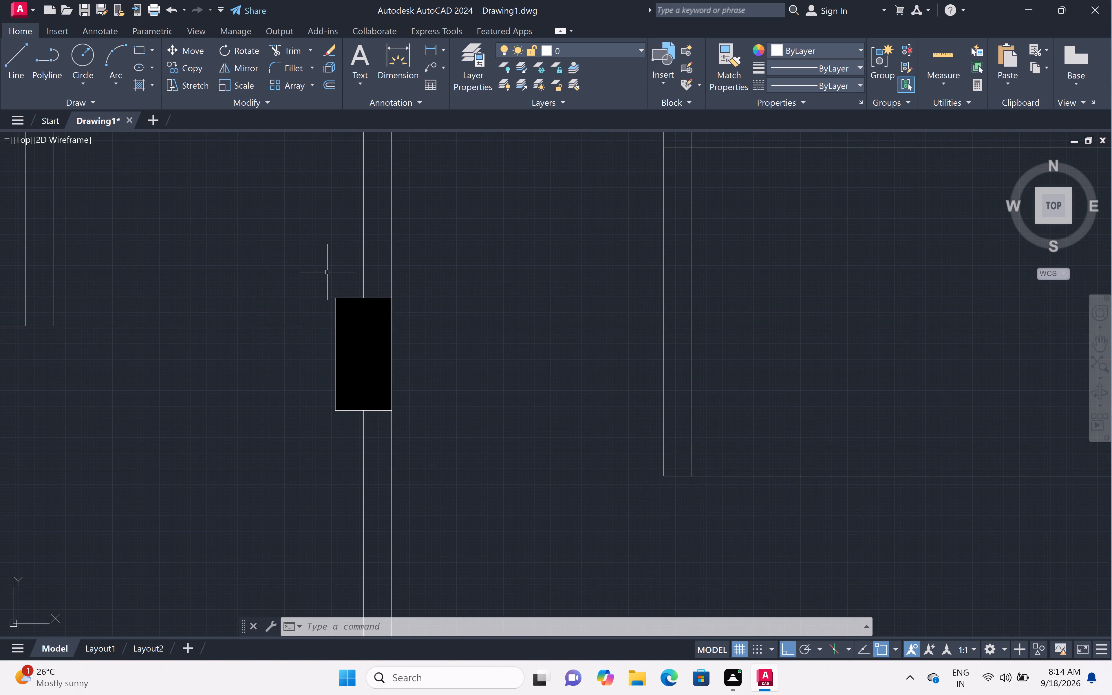
{"action": "type", "text": "l"}
{"action": "key", "text": "space"}
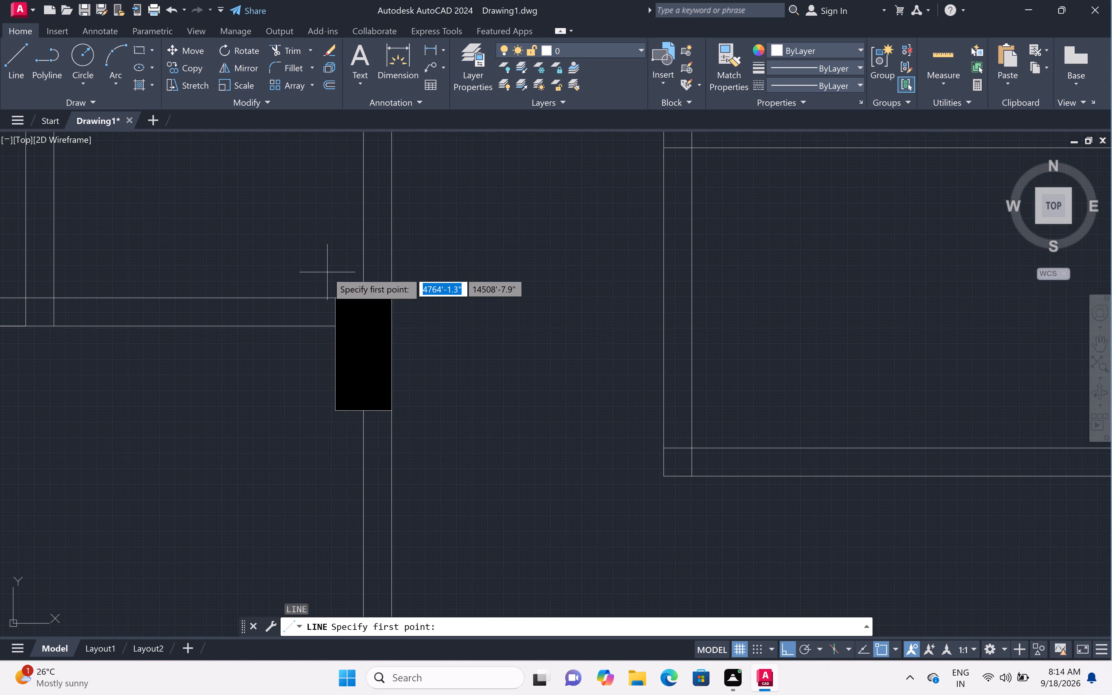
{"action": "left_click", "coordinate": [337, 298]}
{"action": "type", "text": "1\""}
{"action": "key", "text": "space"}
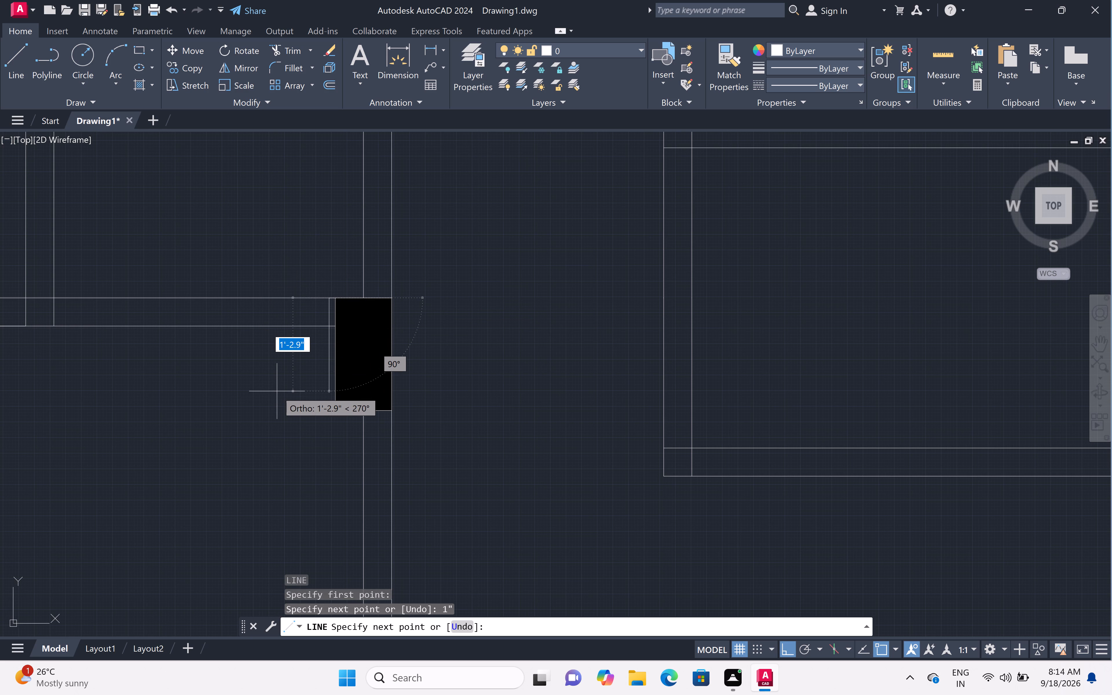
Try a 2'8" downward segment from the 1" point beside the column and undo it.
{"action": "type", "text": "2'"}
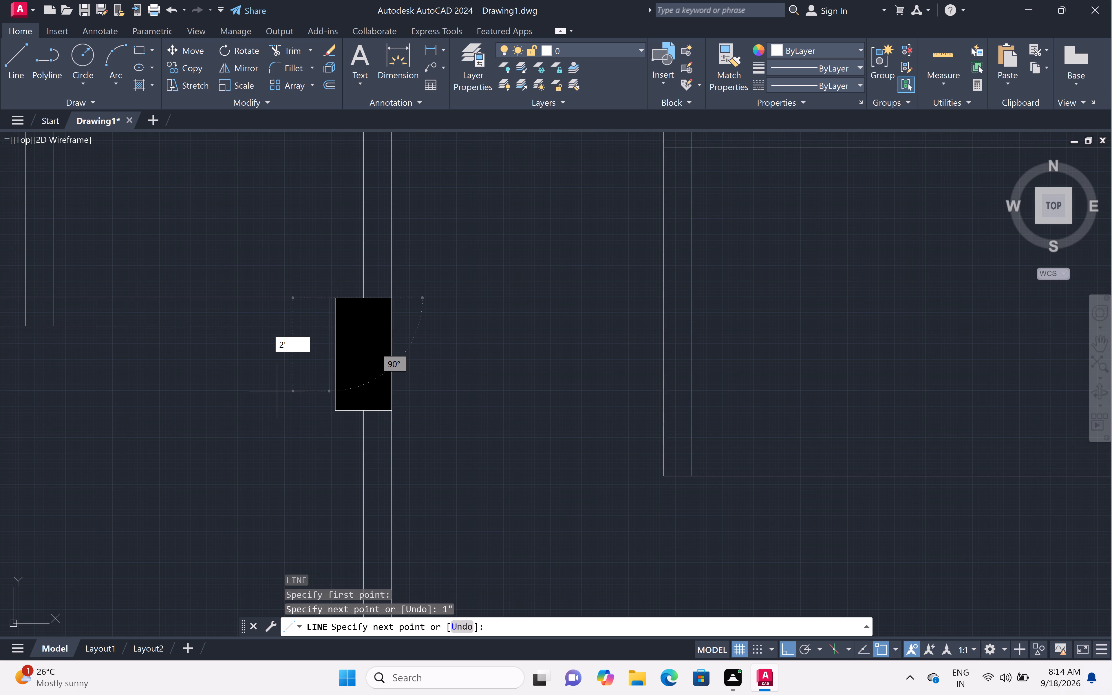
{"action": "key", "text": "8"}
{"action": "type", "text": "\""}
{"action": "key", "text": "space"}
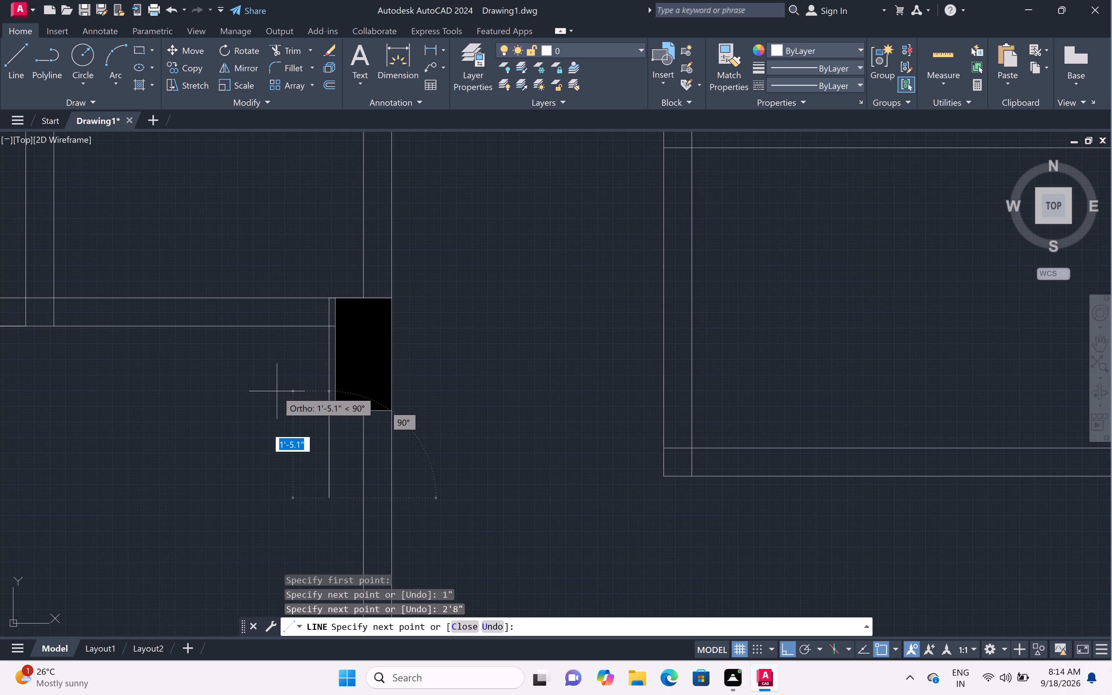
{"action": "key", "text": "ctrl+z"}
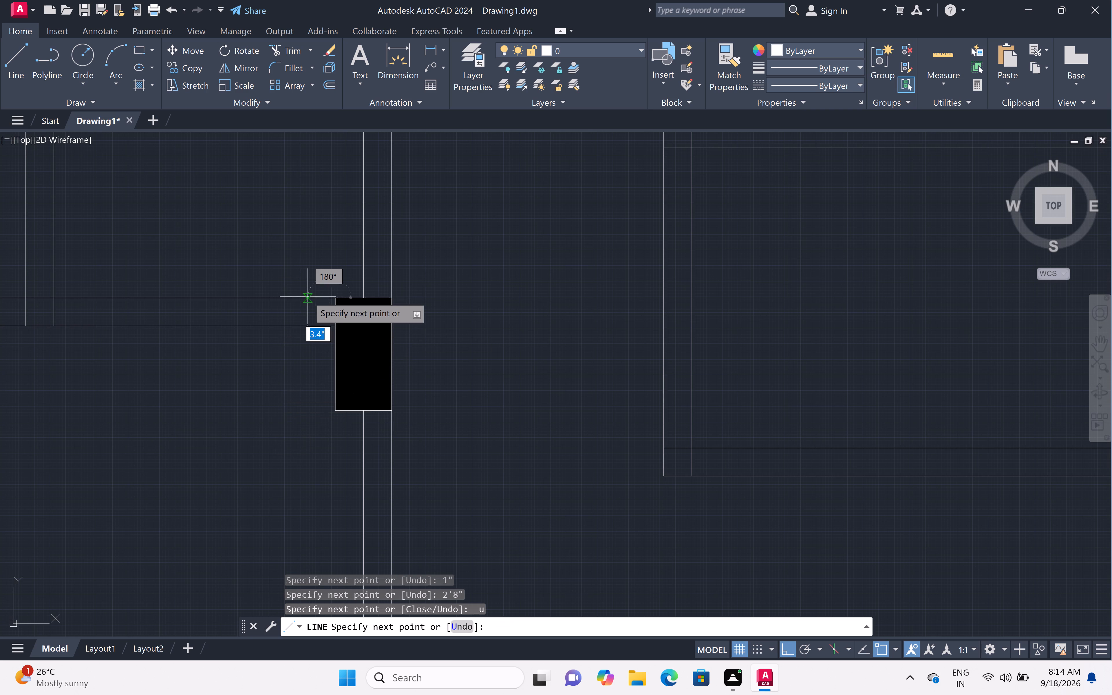
Draw the 3' door leaf downward, return to its top, continue 3' left along the partition and down across it, ending Line.
{"action": "key", "text": "3"}
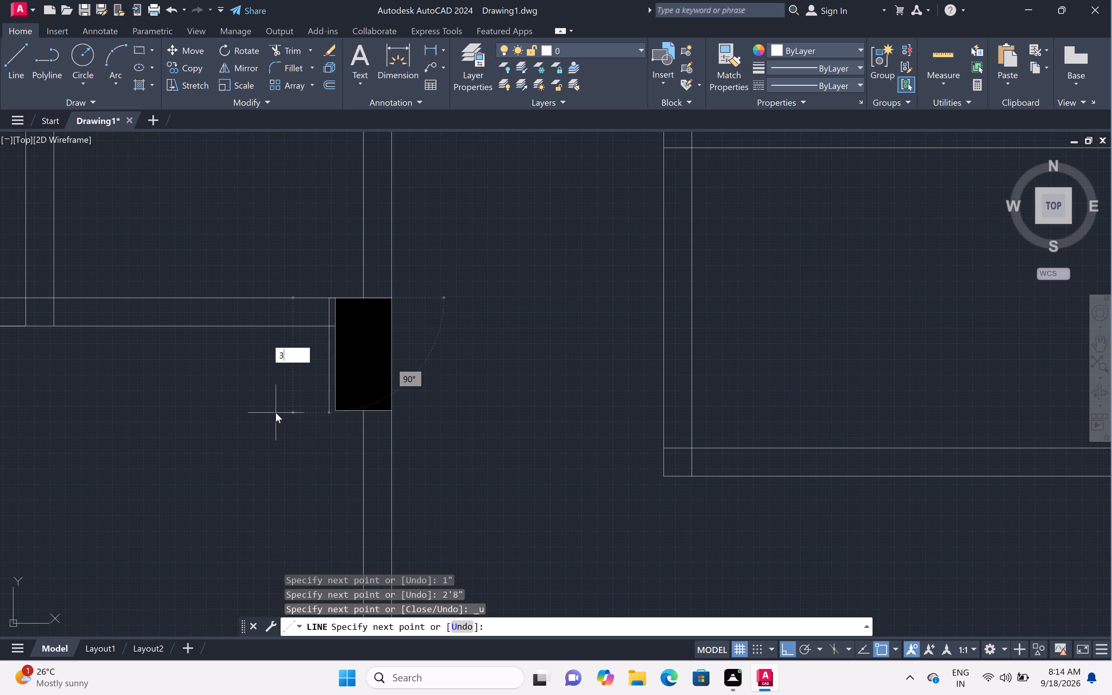
{"action": "type", "text": "'"}
{"action": "key", "text": "space"}
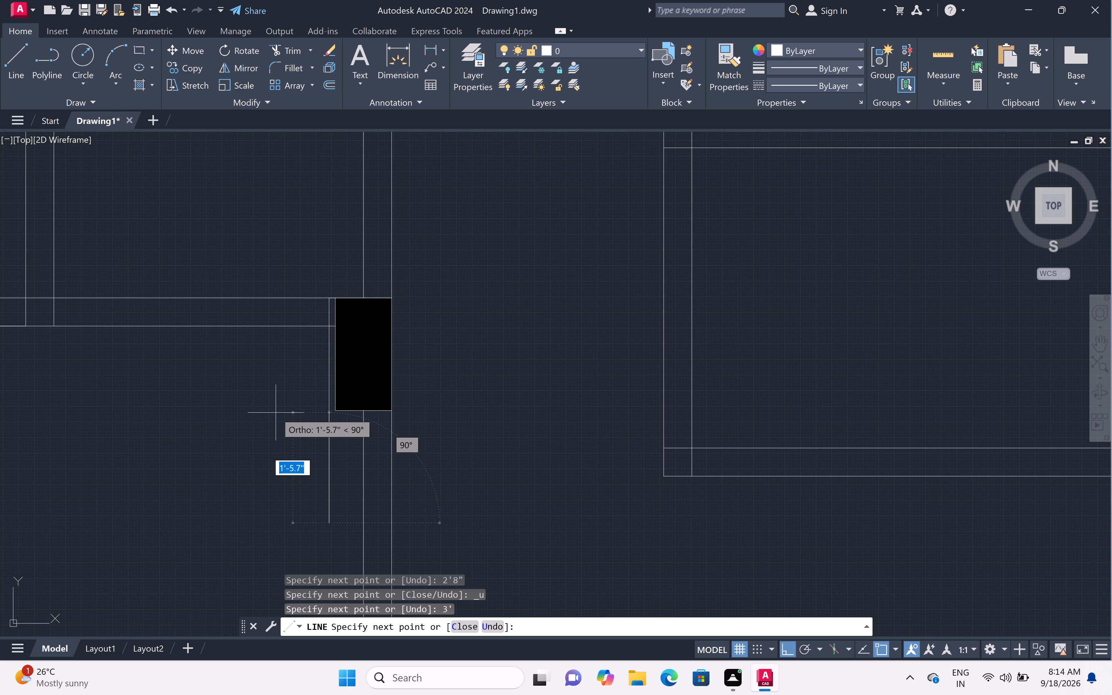
{"action": "left_click", "coordinate": [325, 296]}
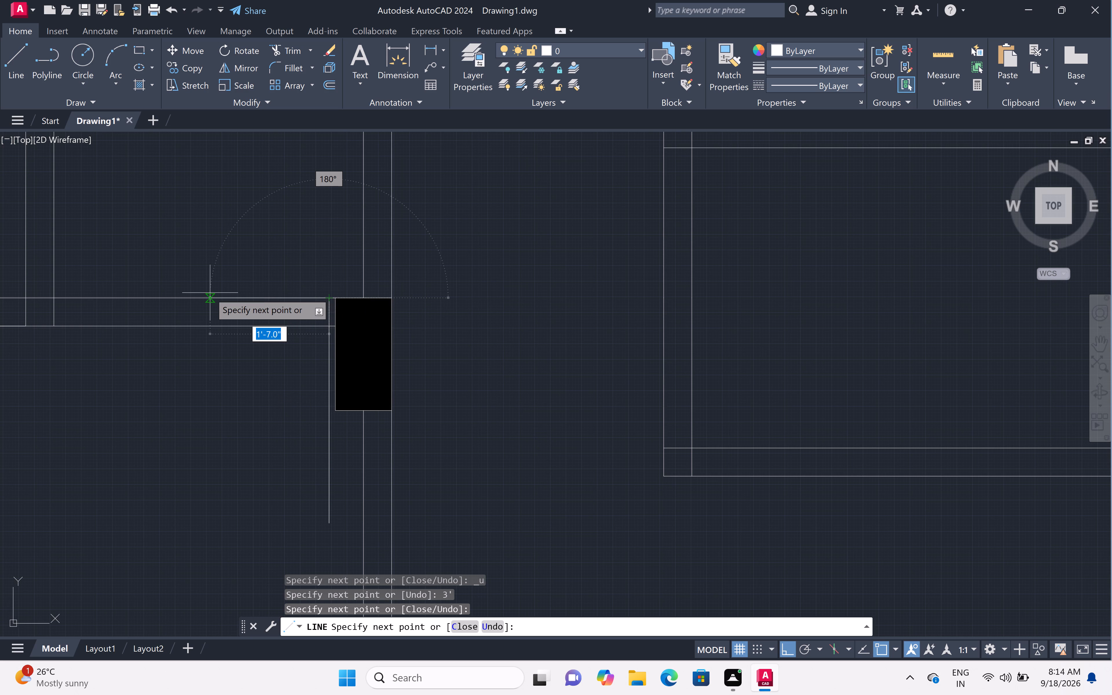
{"action": "key", "text": "3"}
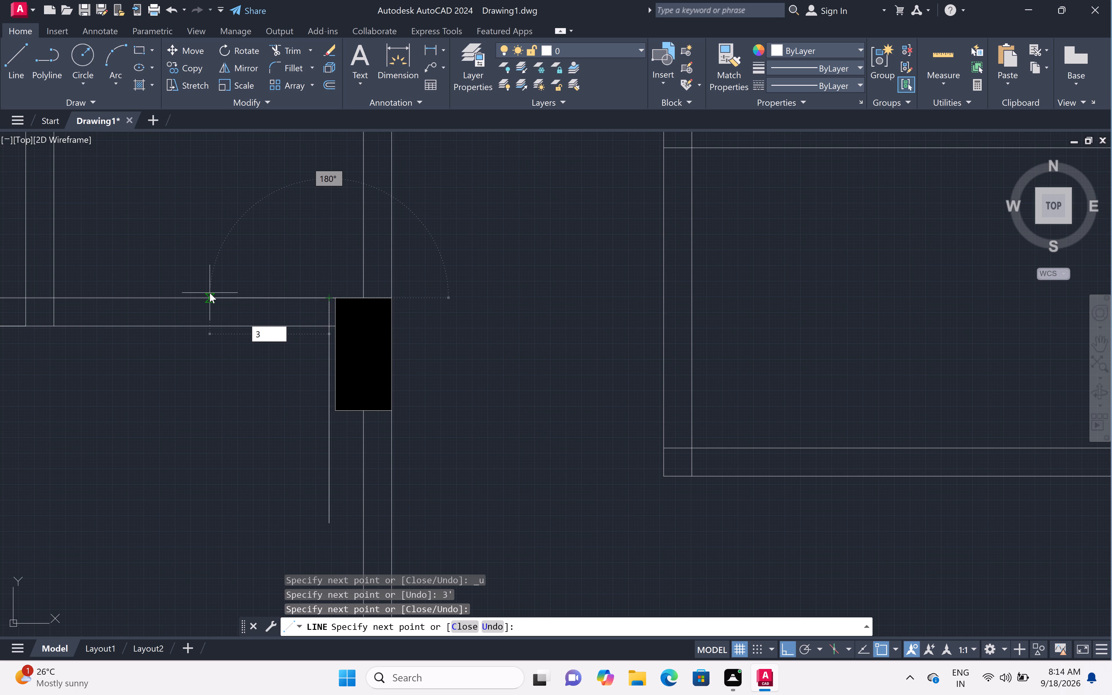
{"action": "type", "text": "'"}
{"action": "key", "text": "space"}
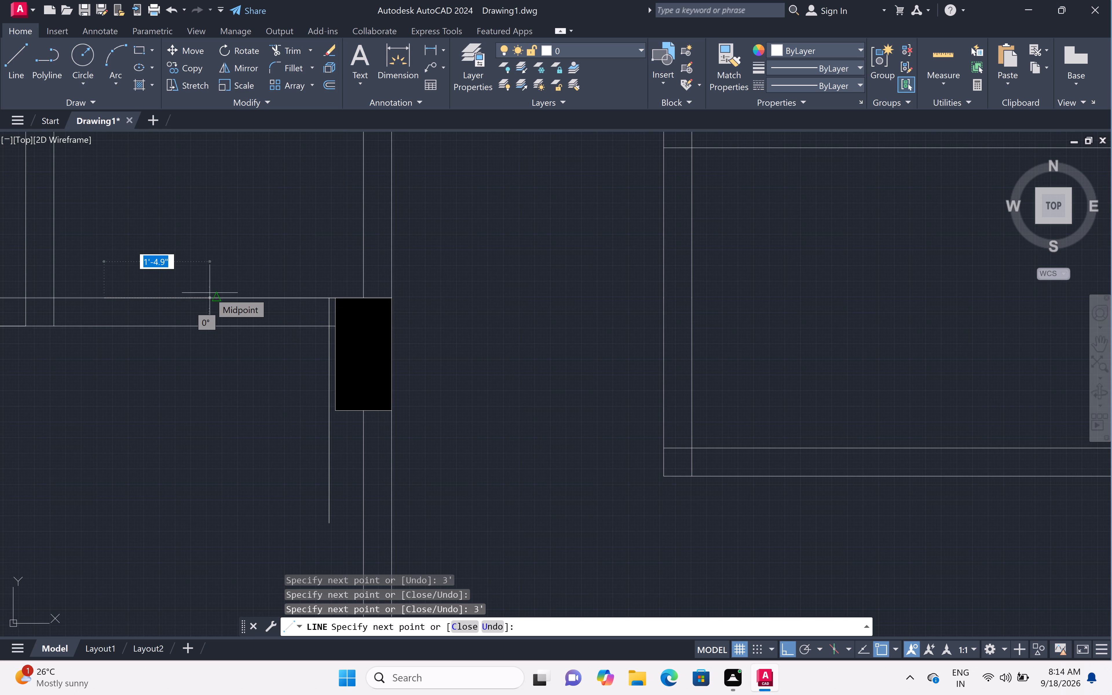
{"action": "left_click", "coordinate": [100, 328]}
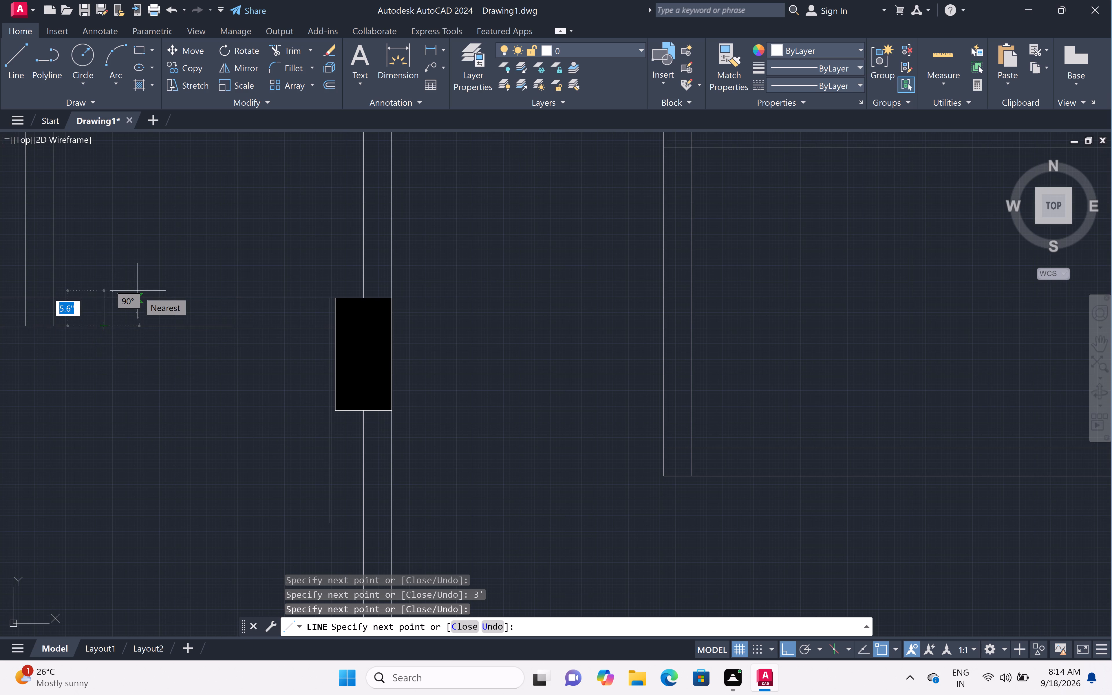
{"action": "key", "text": "space"}
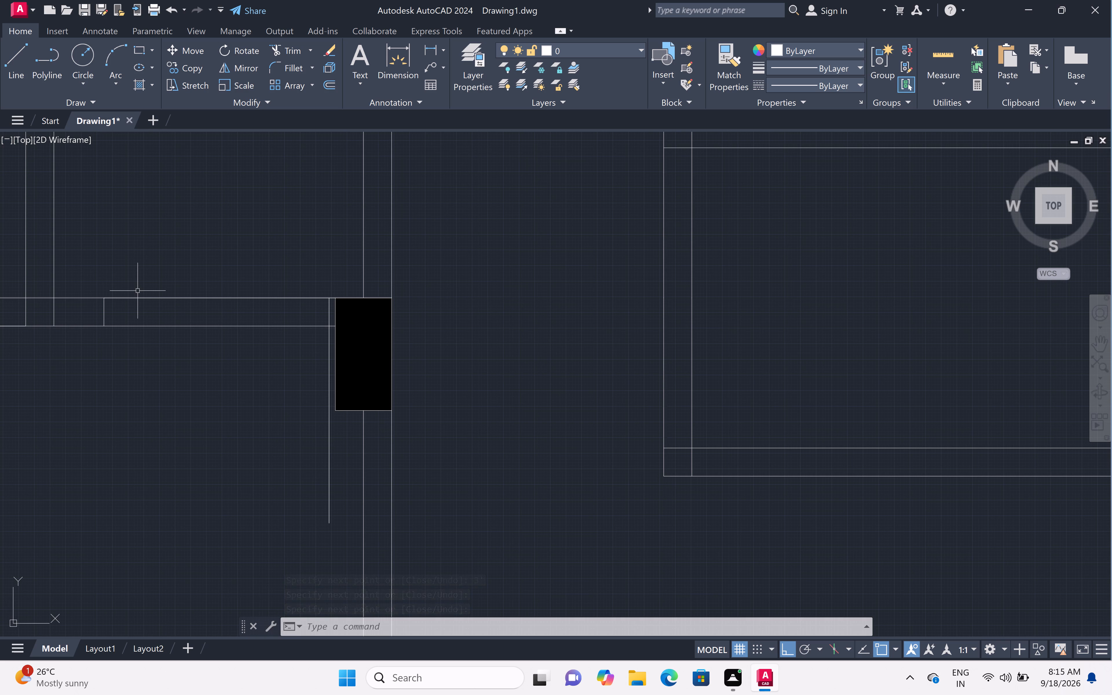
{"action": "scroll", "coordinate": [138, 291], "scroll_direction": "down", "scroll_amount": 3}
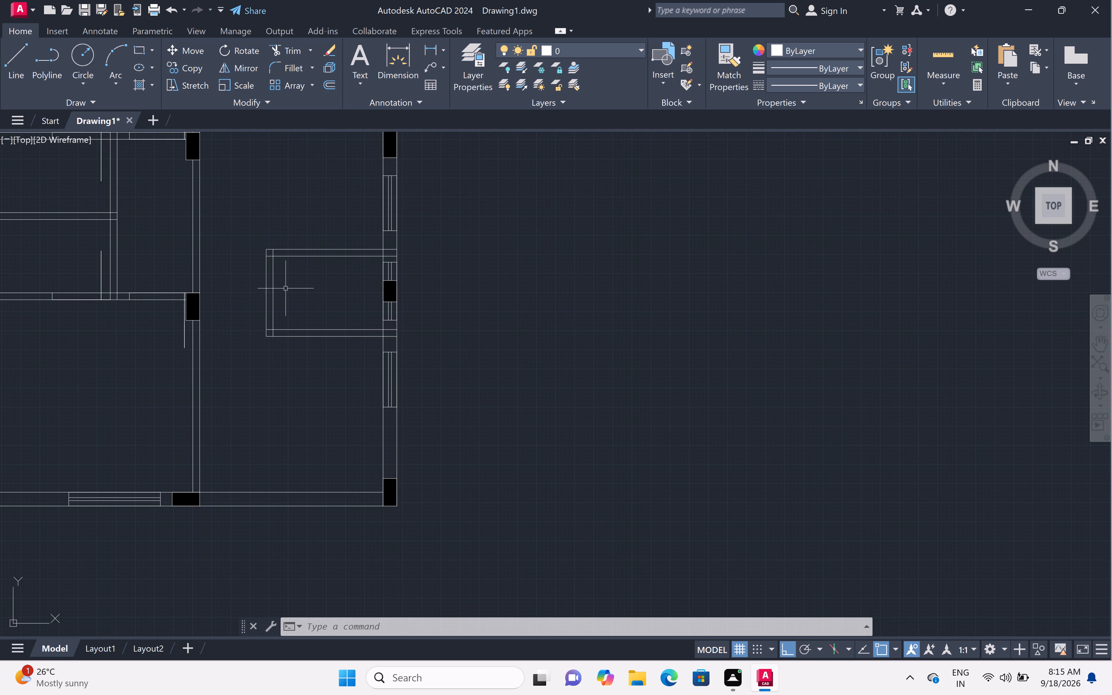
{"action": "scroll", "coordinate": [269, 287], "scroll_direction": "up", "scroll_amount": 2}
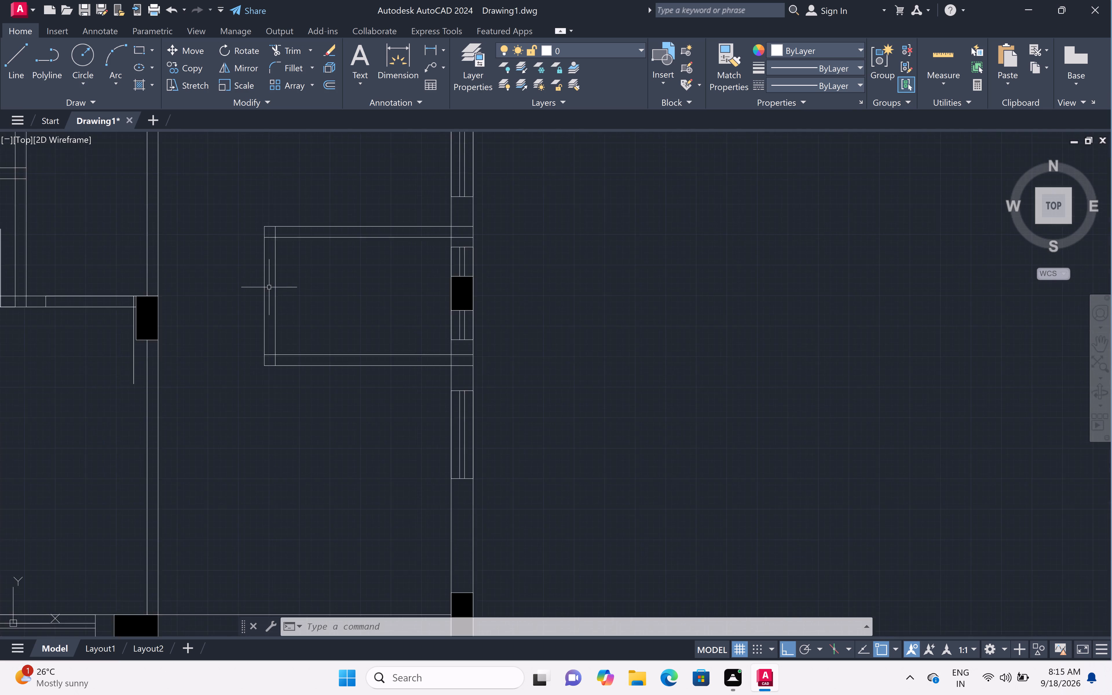
From the small room's upper-left inner wall line on the outer face, draw 6" down and a 2' door leaf right, returning to its base.
{"action": "scroll", "coordinate": [269, 287], "scroll_direction": "up", "scroll_amount": 1}
{"action": "scroll", "coordinate": [269, 287], "scroll_direction": "down", "scroll_amount": 1}
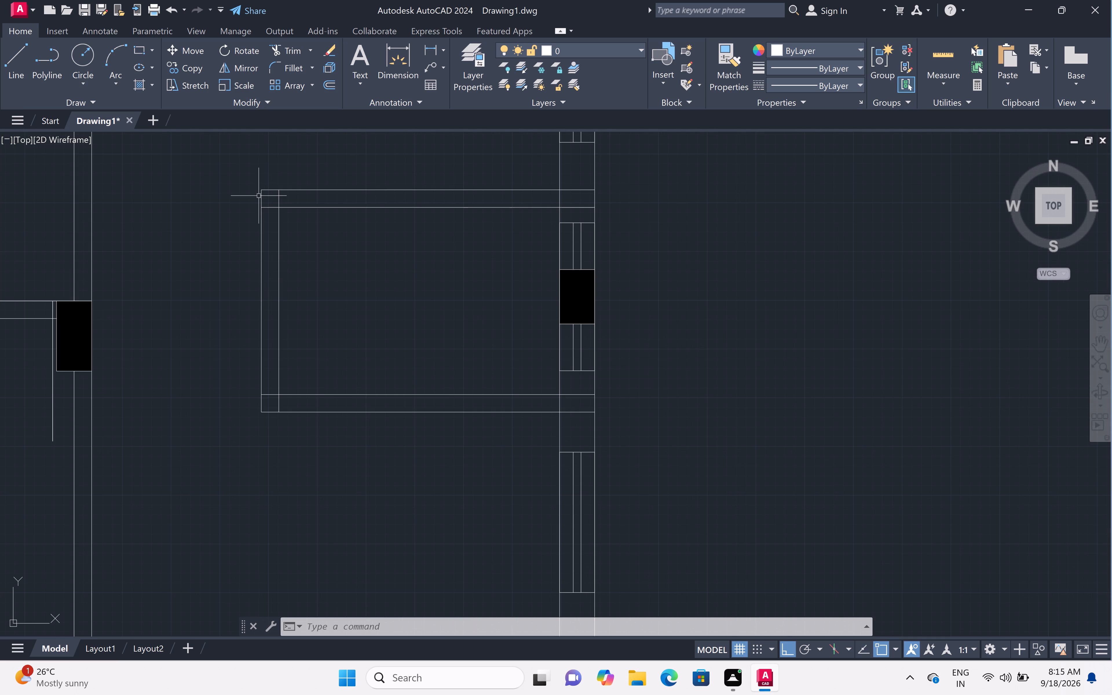
{"action": "type", "text": "l"}
{"action": "key", "text": "space"}
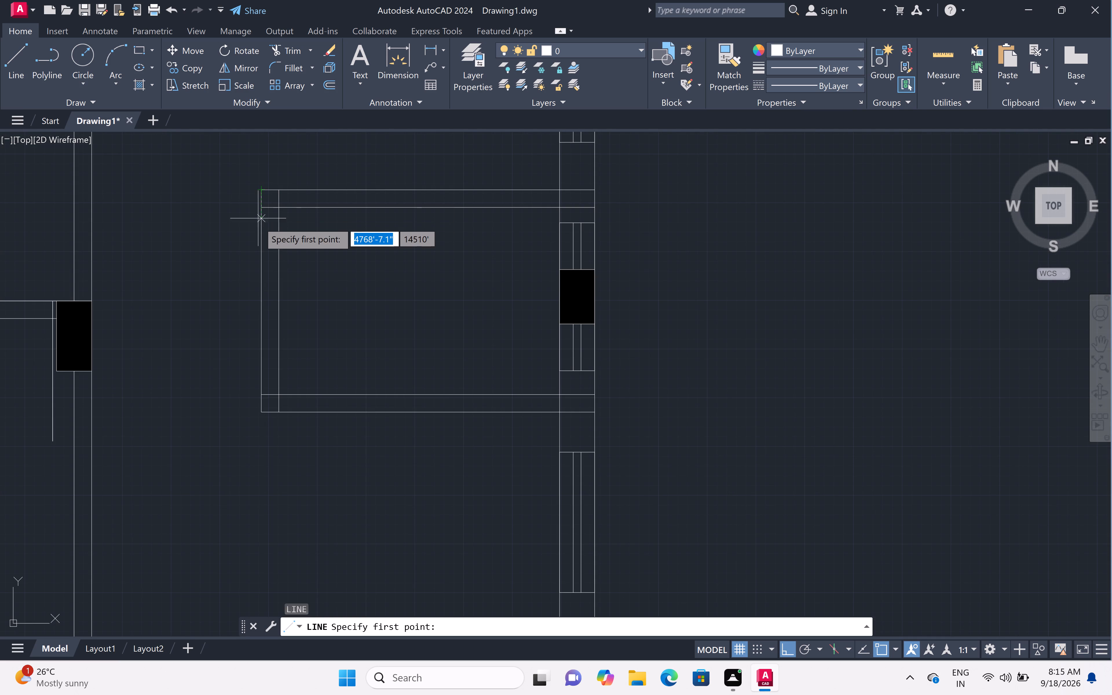
{"action": "left_click", "coordinate": [259, 206]}
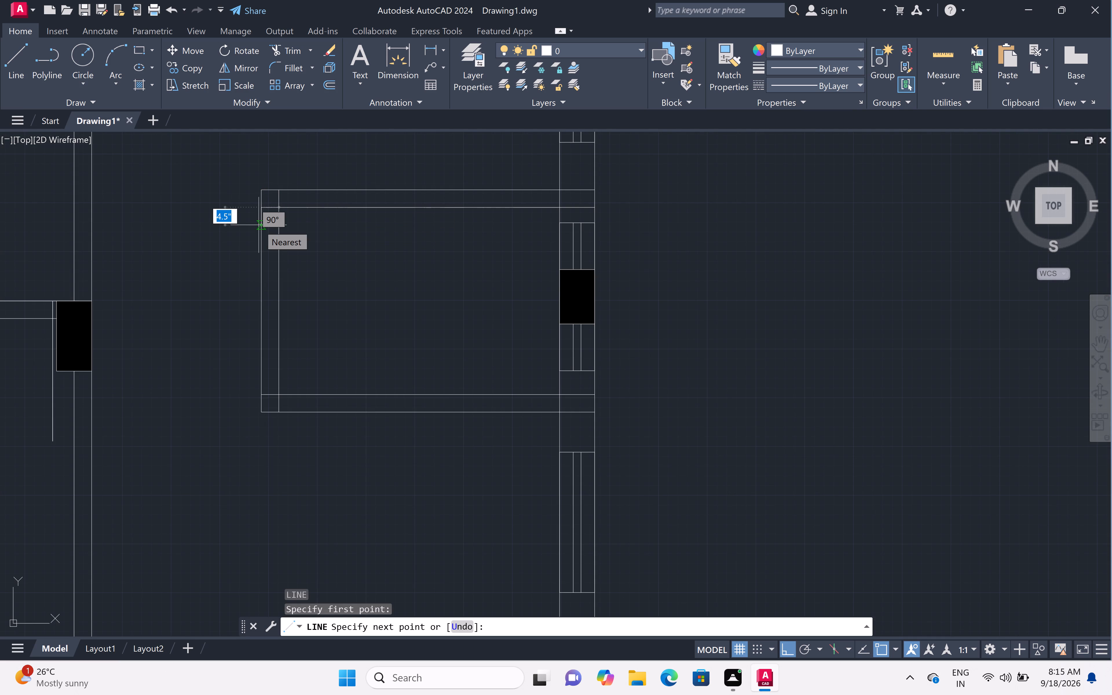
{"action": "key", "text": "6"}
{"action": "type", "text": "\""}
{"action": "key", "text": "space"}
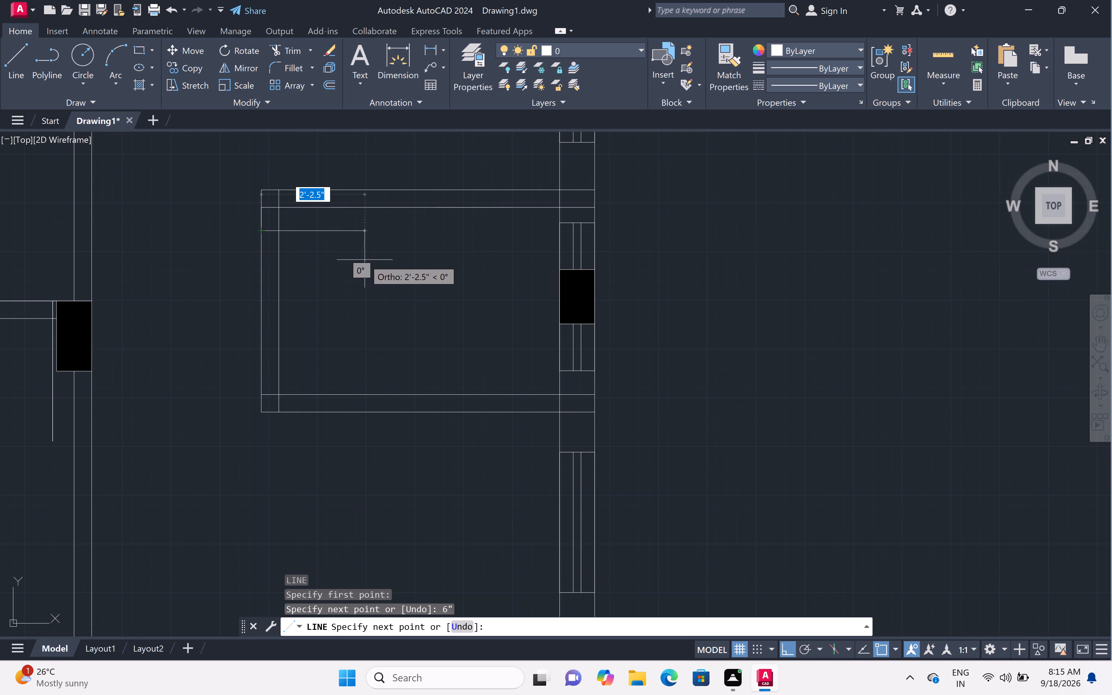
{"action": "key", "text": "2"}
{"action": "type", "text": "'"}
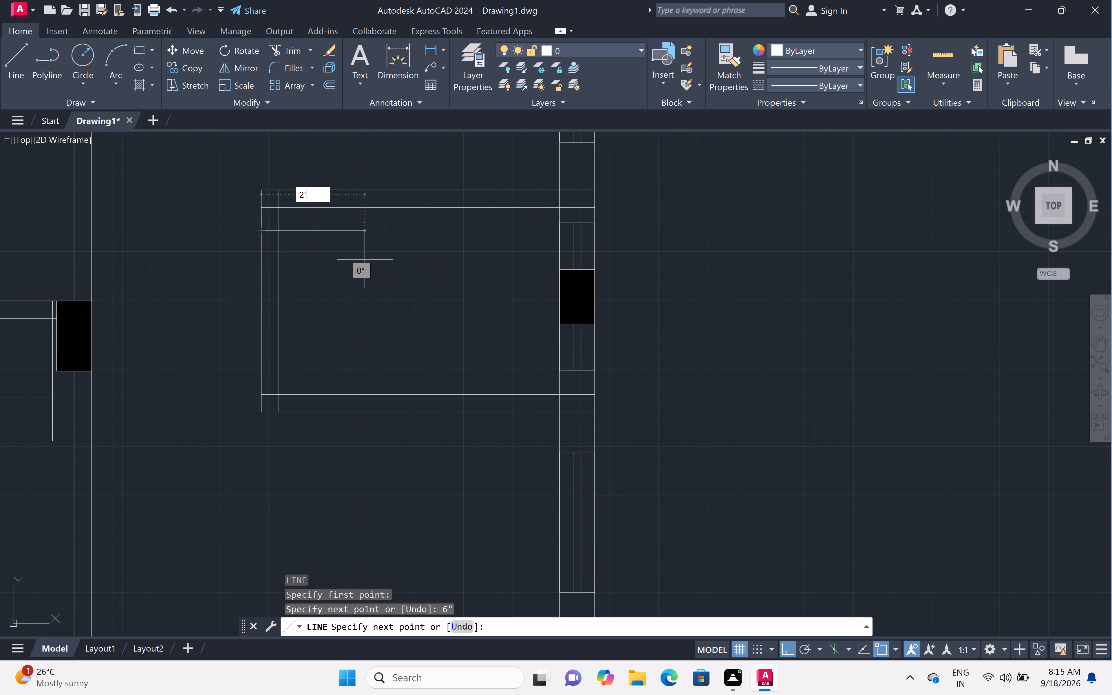
{"action": "key", "text": "space"}
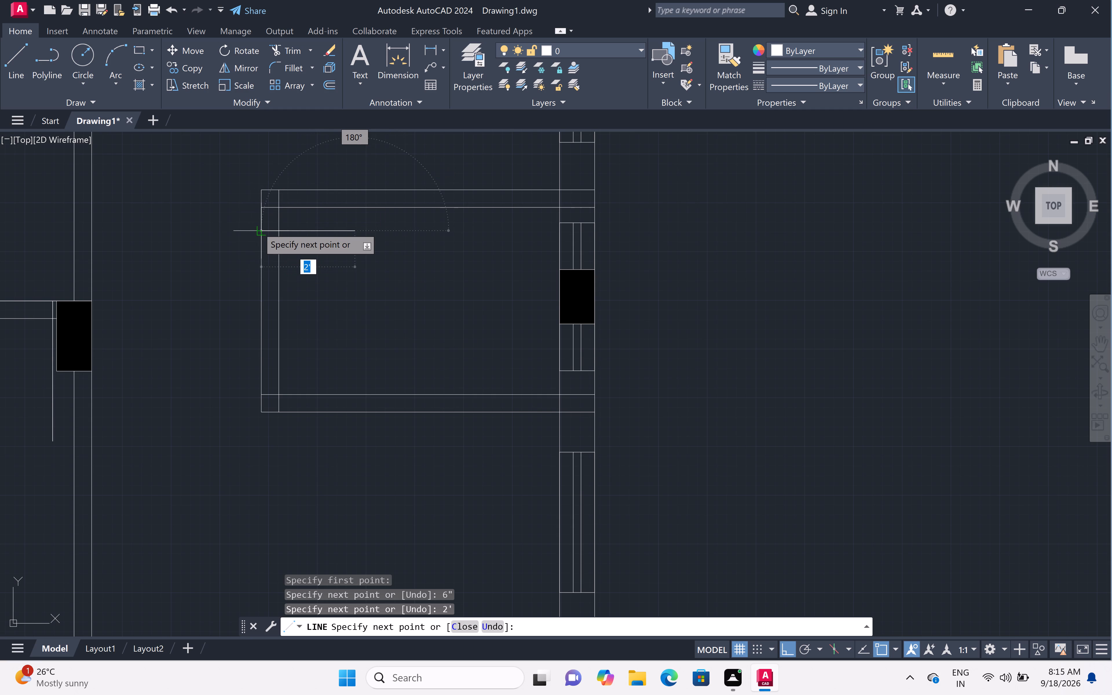
{"action": "left_click_drag", "start_coordinate": [259, 227], "coordinate": [259, 231]}
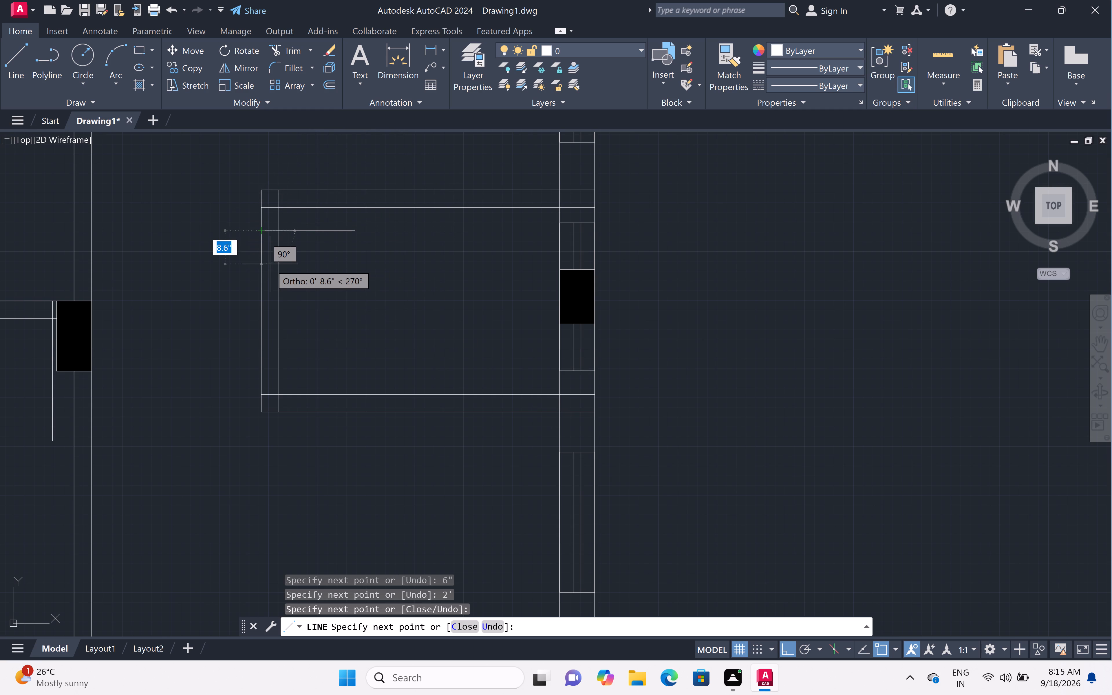
{"action": "key", "text": "Escape"}
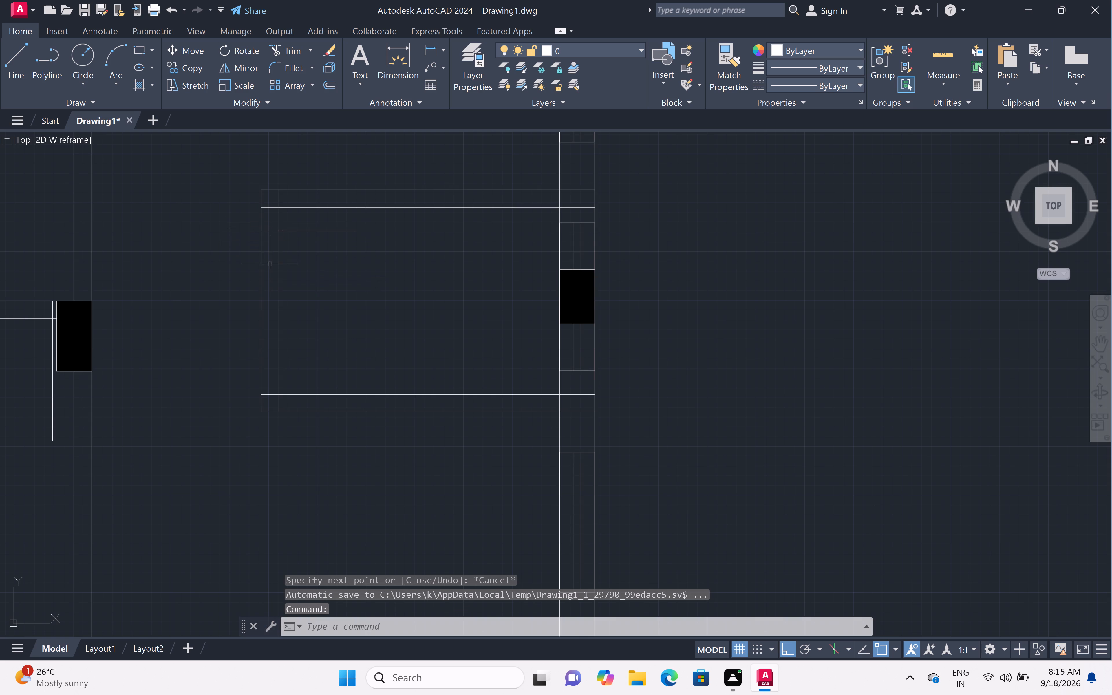
From the same room's lower inner wall line on the left outer face, draw 6" up and a 2' door leaf right, returning to its base.
{"action": "type", "text": "l"}
{"action": "key", "text": "space"}
{"action": "left_click", "coordinate": [264, 393]}
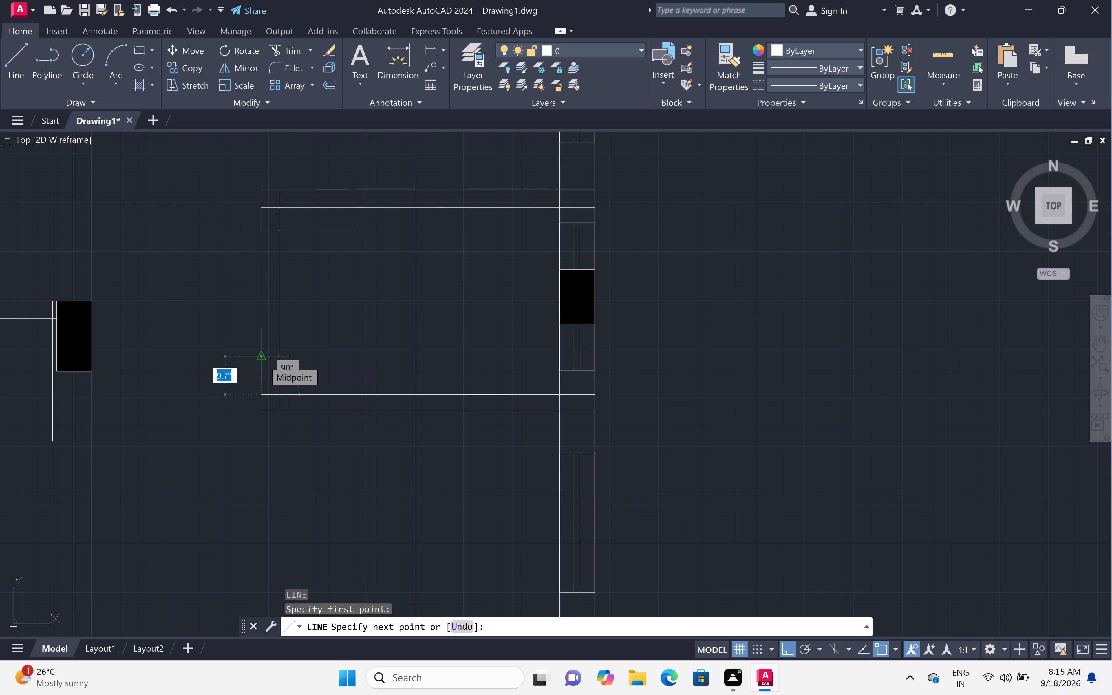
{"action": "key", "text": "6"}
{"action": "type", "text": "\""}
{"action": "key", "text": "space"}
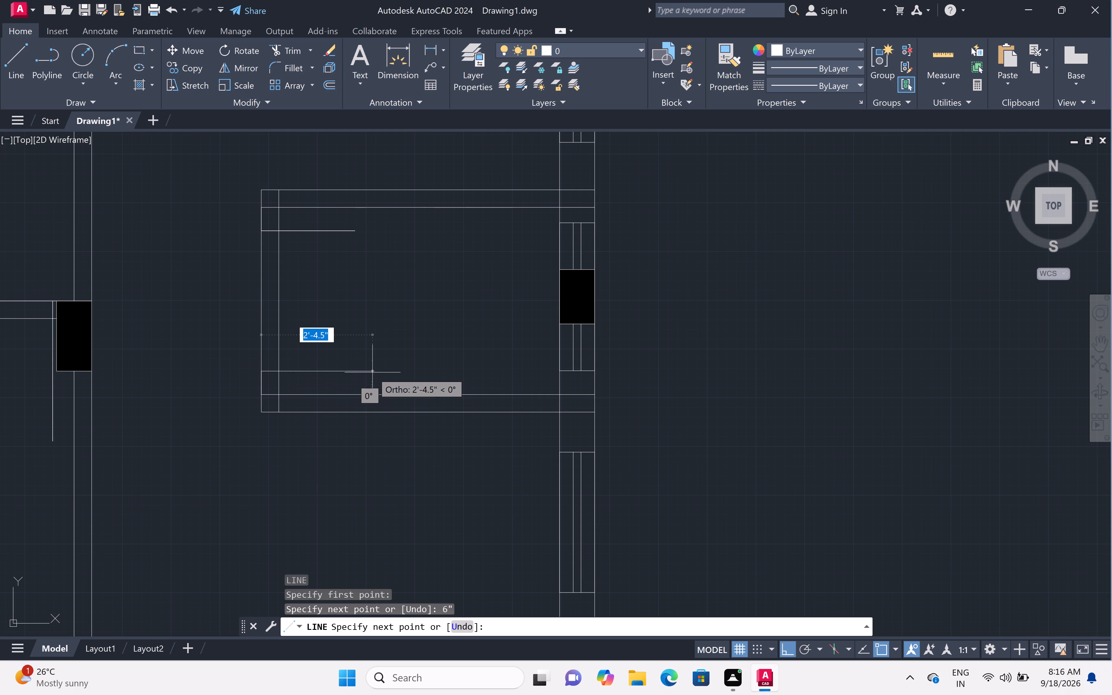
{"action": "type", "text": "2'"}
{"action": "key", "text": "space"}
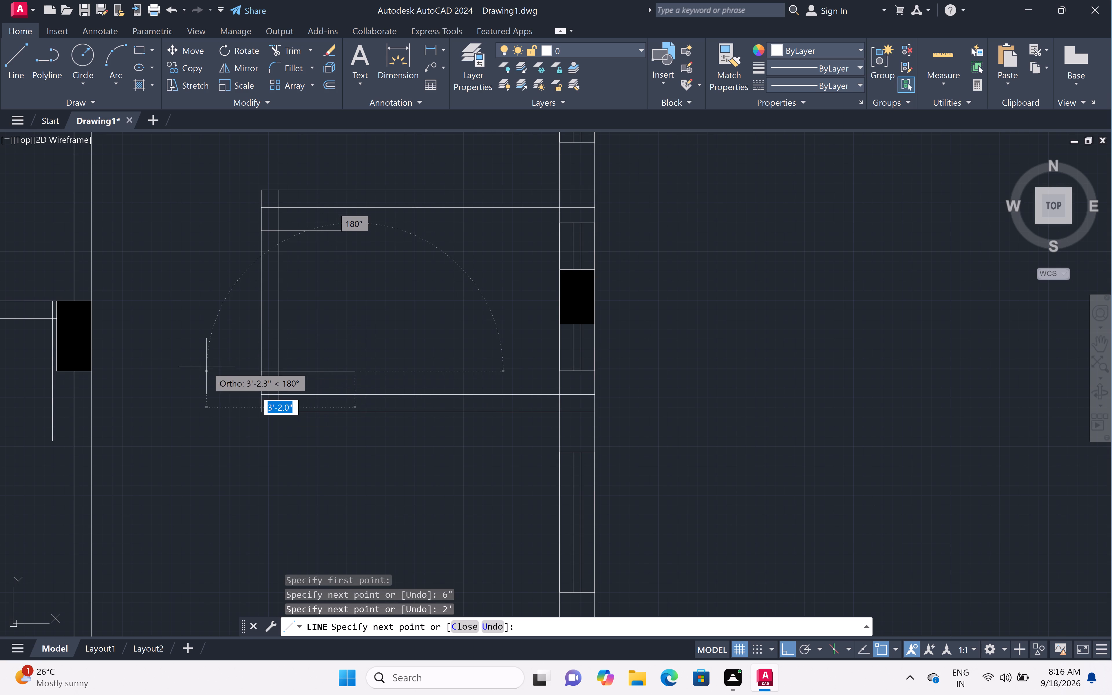
{"action": "left_click", "coordinate": [261, 370]}
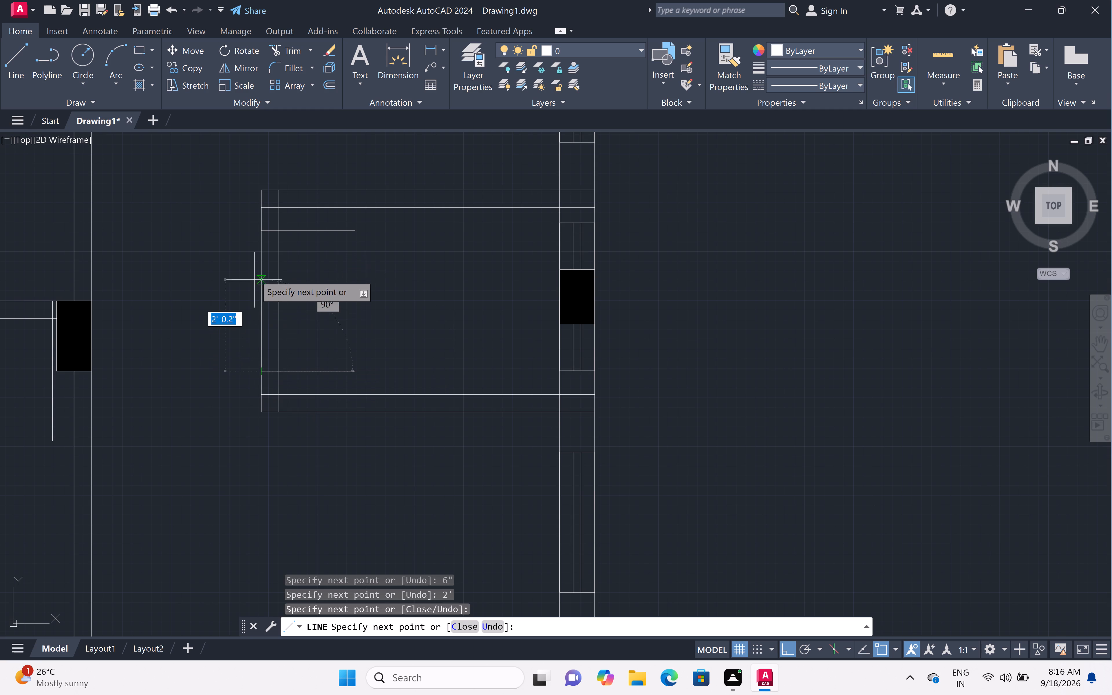
Join the two door leaf bases along the outer wall face and draw a 4.5" line across the wall at the opening's midpoint, ending Line.
{"action": "left_click", "coordinate": [262, 230]}
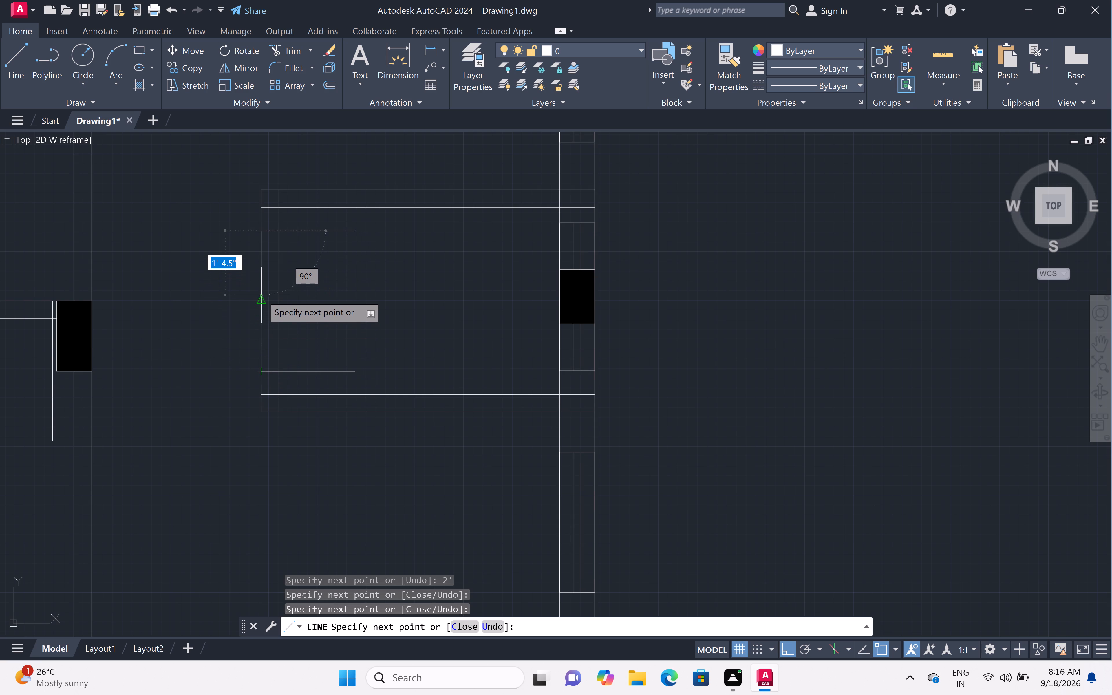
{"action": "scroll", "coordinate": [261, 297], "scroll_direction": "up", "scroll_amount": 2}
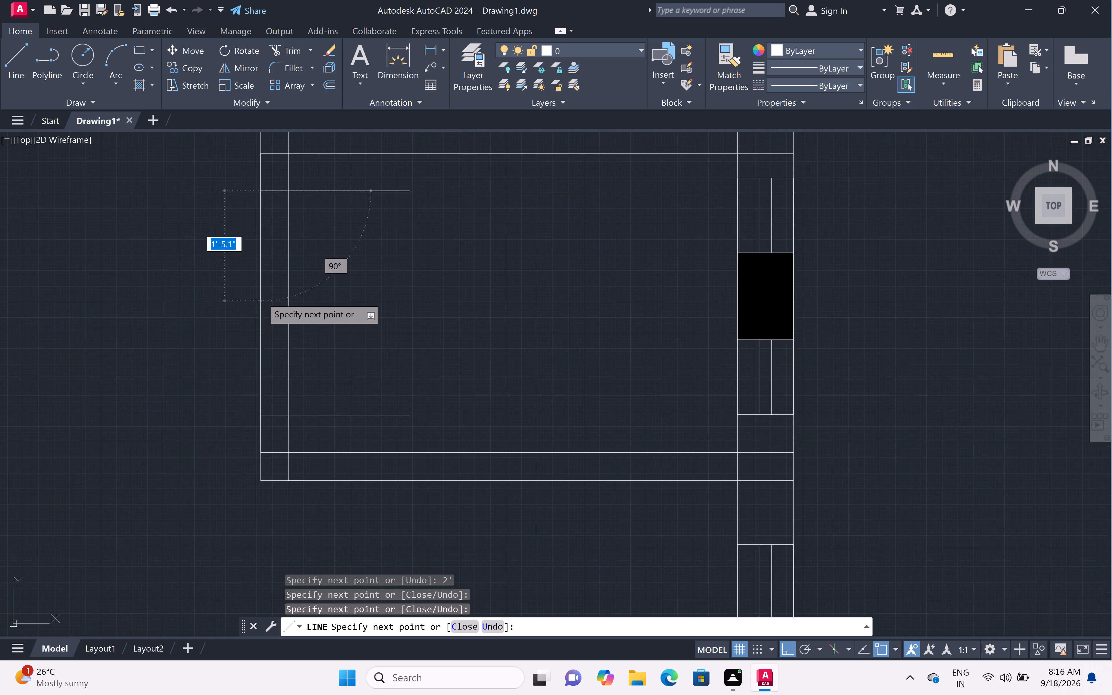
{"action": "scroll", "coordinate": [261, 297], "scroll_direction": "up", "scroll_amount": 2}
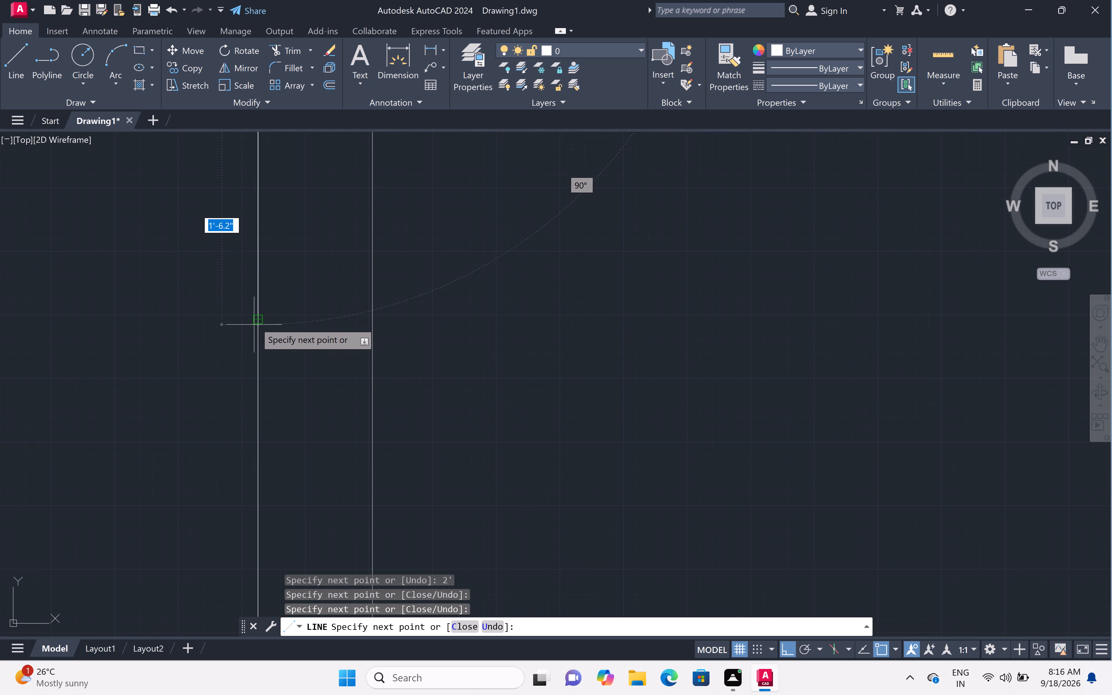
{"action": "left_click", "coordinate": [257, 317]}
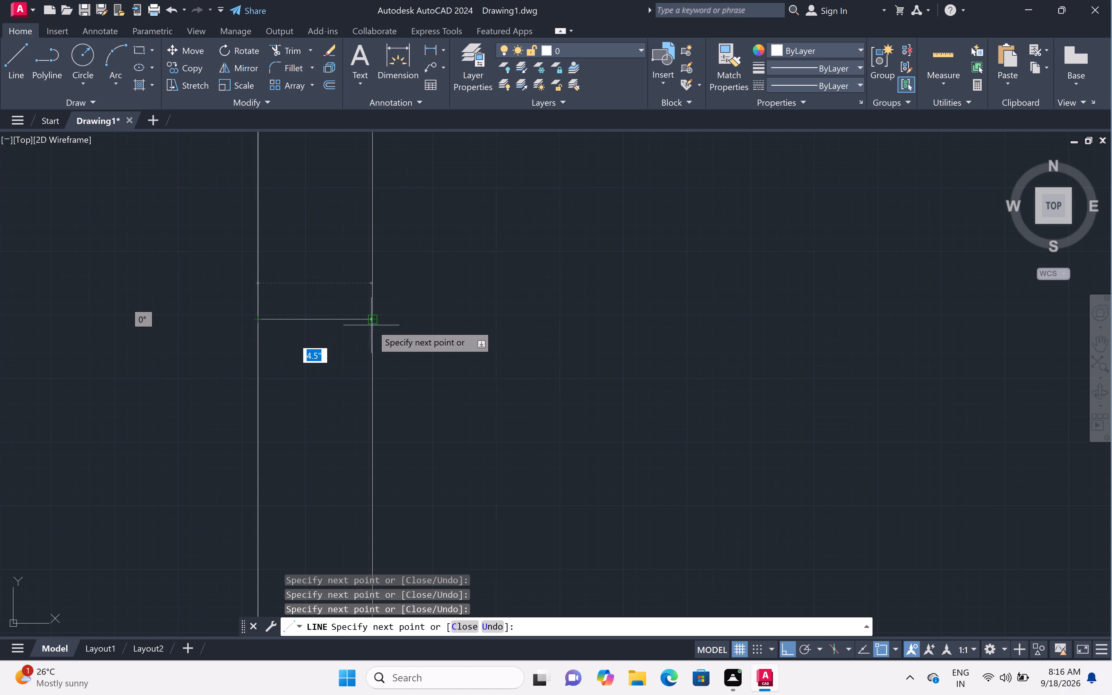
{"action": "left_click", "coordinate": [376, 320]}
{"action": "scroll", "coordinate": [411, 310], "scroll_direction": "down", "scroll_amount": 5}
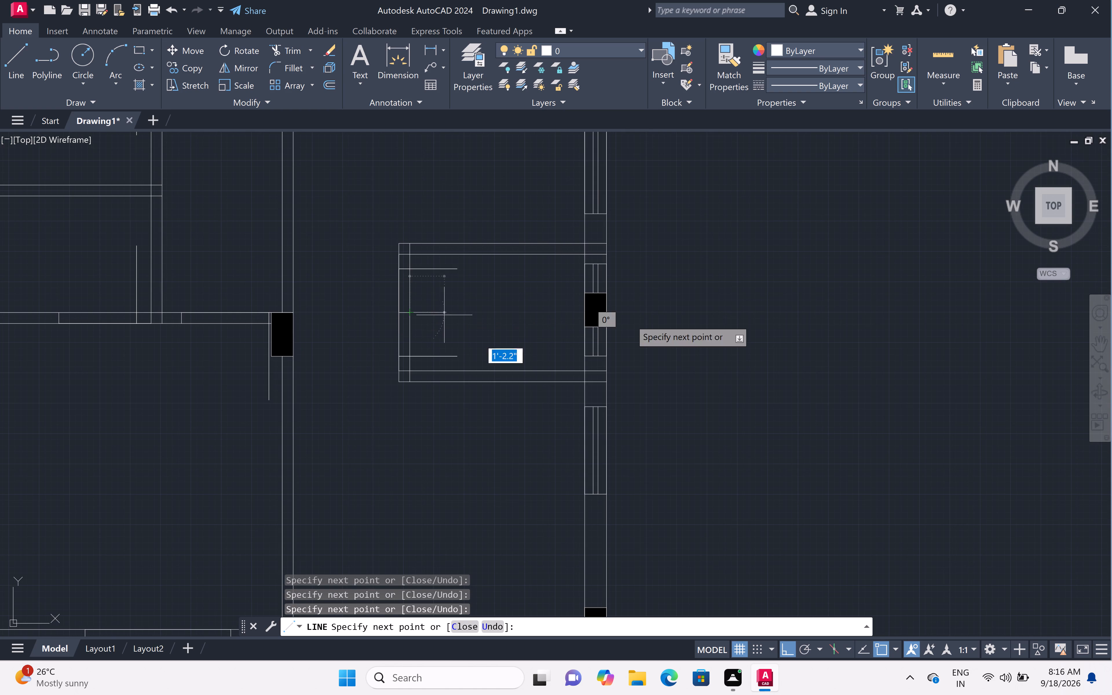
{"action": "key", "text": "Escape"}
Start a line at the lower-right corner of the column at the floor plan's upper-right corner.
{"action": "scroll", "coordinate": [501, 327], "scroll_direction": "down", "scroll_amount": 2}
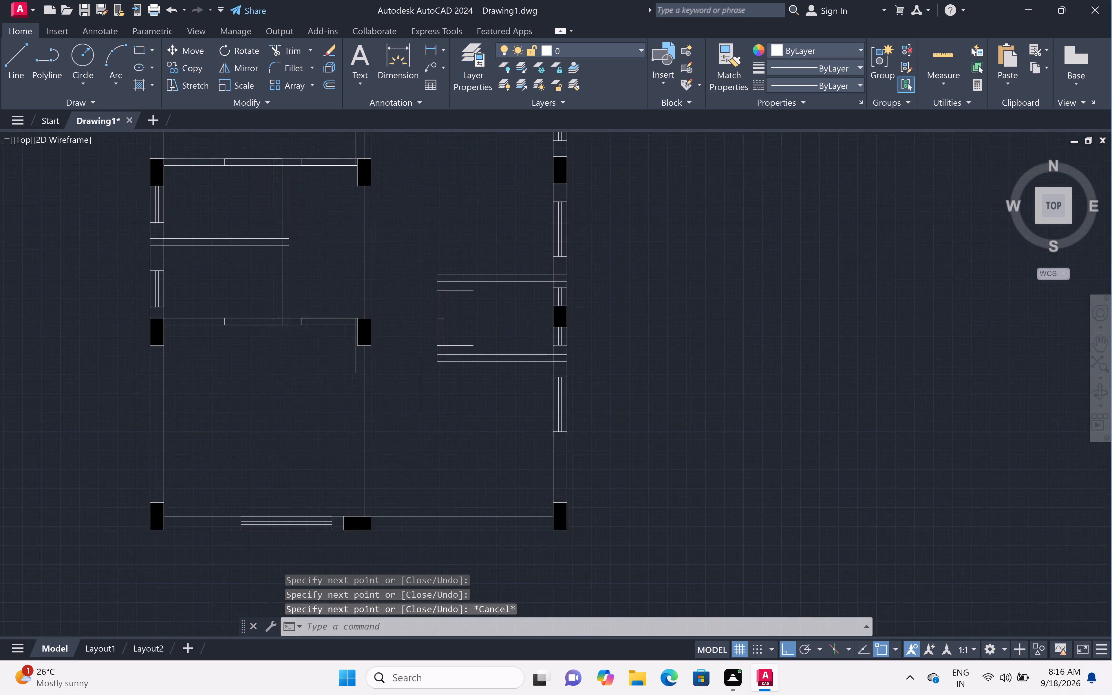
{"action": "scroll", "coordinate": [501, 328], "scroll_direction": "down", "scroll_amount": 1}
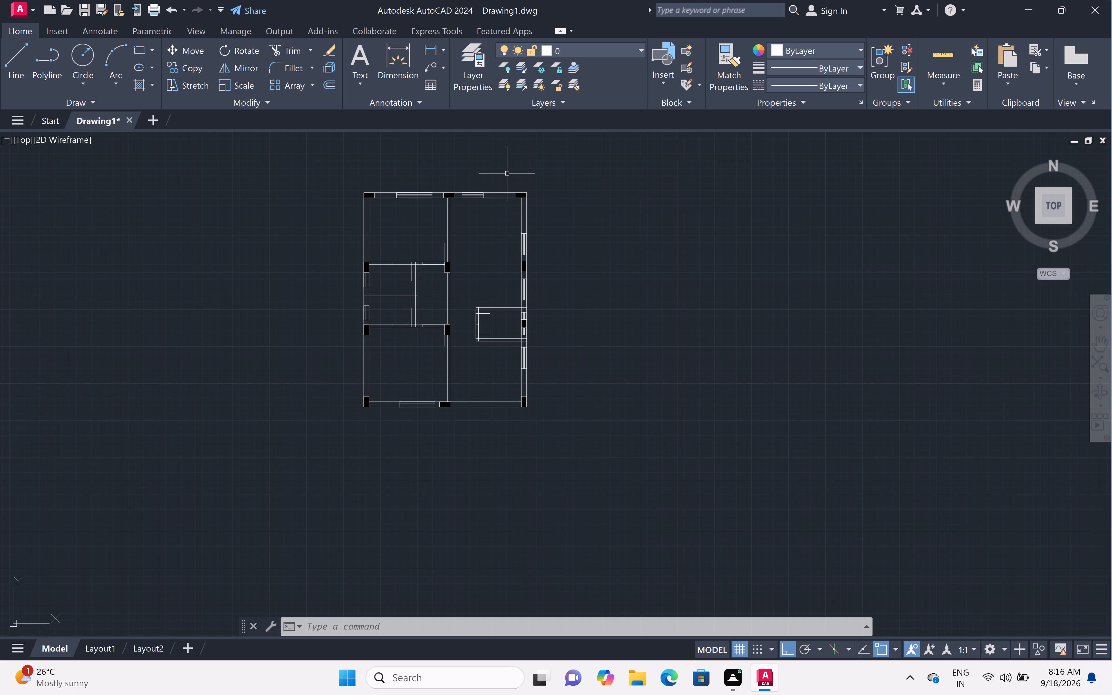
{"action": "scroll", "coordinate": [539, 180], "scroll_direction": "up", "scroll_amount": 4}
{"action": "scroll", "coordinate": [539, 180], "scroll_direction": "down", "scroll_amount": 3}
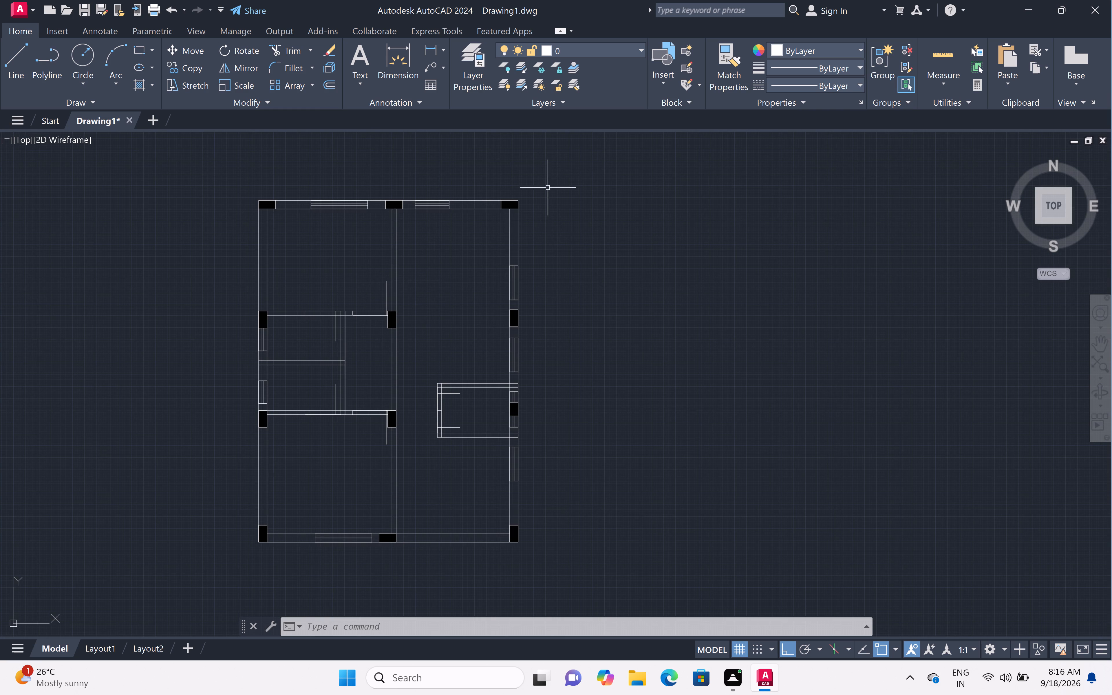
{"action": "scroll", "coordinate": [517, 191], "scroll_direction": "up", "scroll_amount": 3}
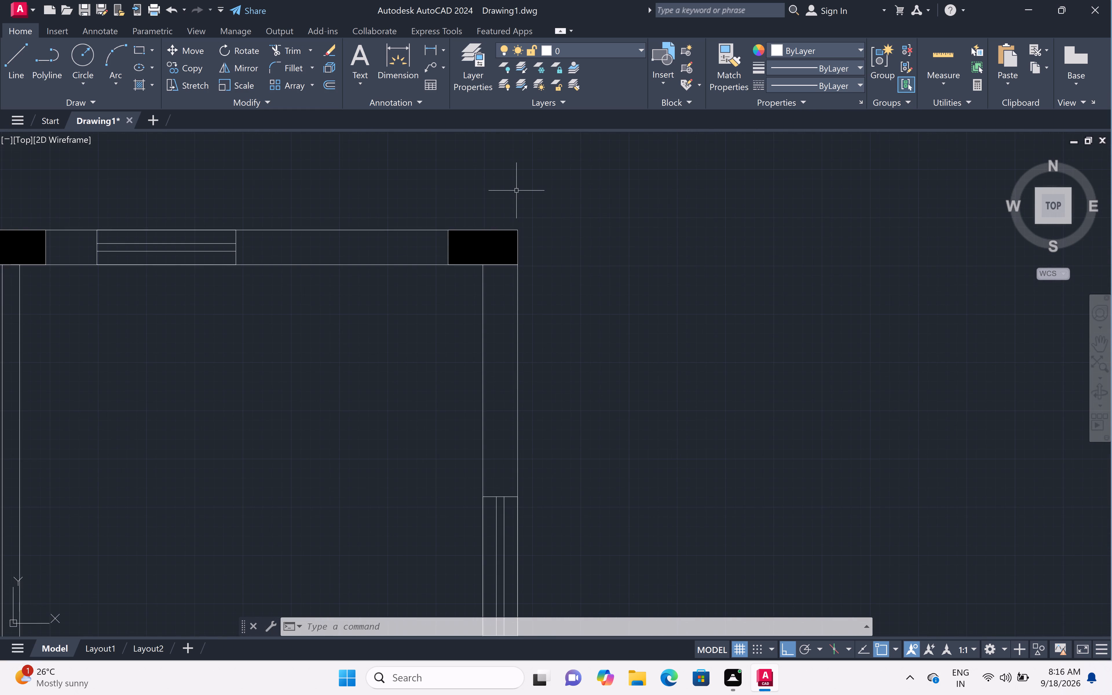
{"action": "type", "text": "l"}
{"action": "key", "text": "space"}
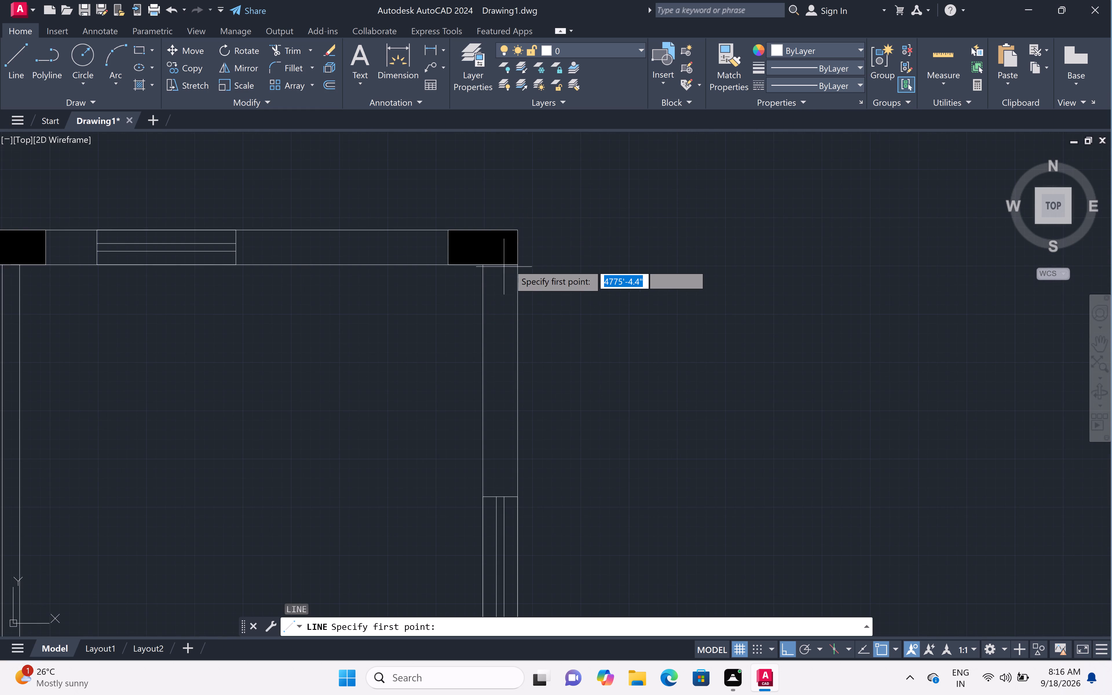
{"action": "left_click", "coordinate": [518, 264]}
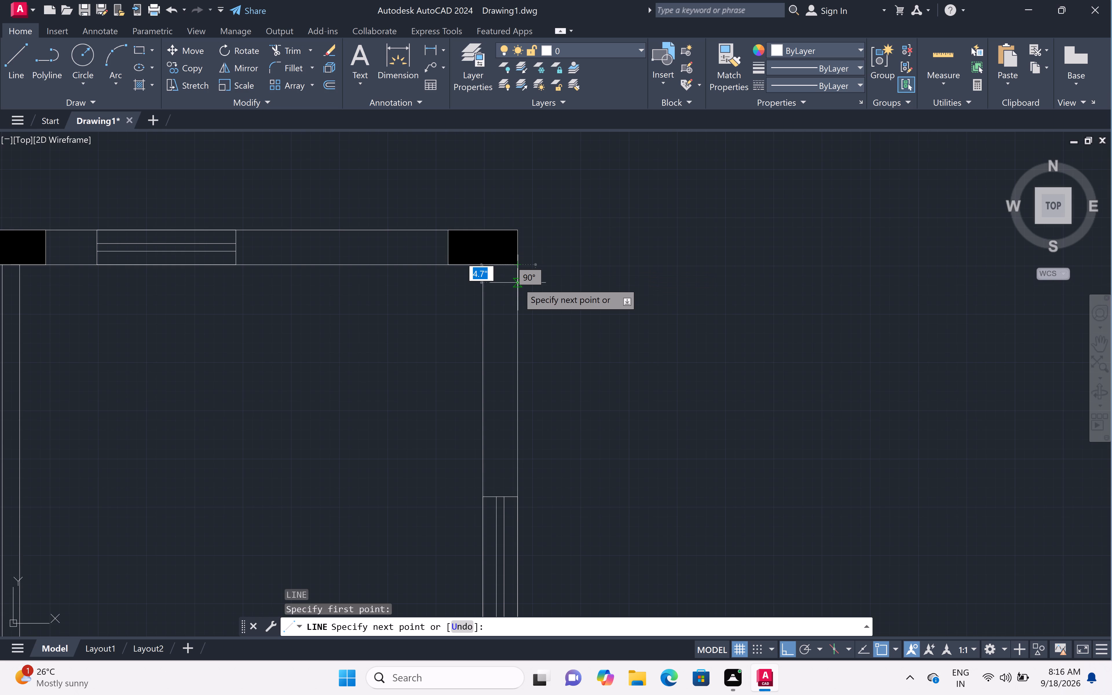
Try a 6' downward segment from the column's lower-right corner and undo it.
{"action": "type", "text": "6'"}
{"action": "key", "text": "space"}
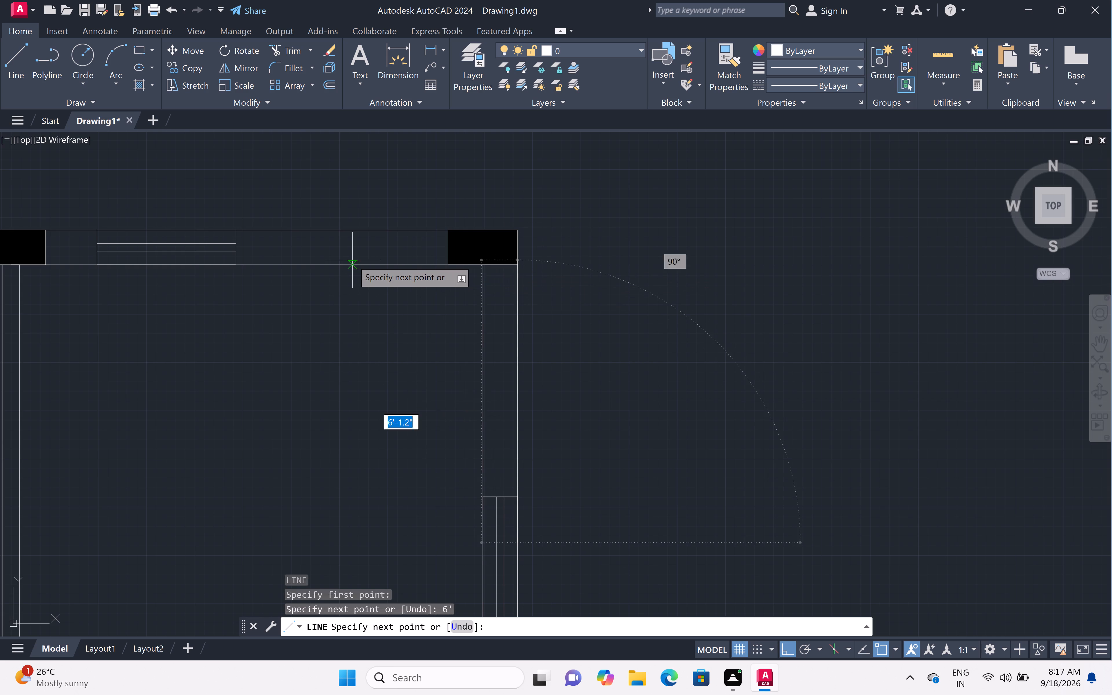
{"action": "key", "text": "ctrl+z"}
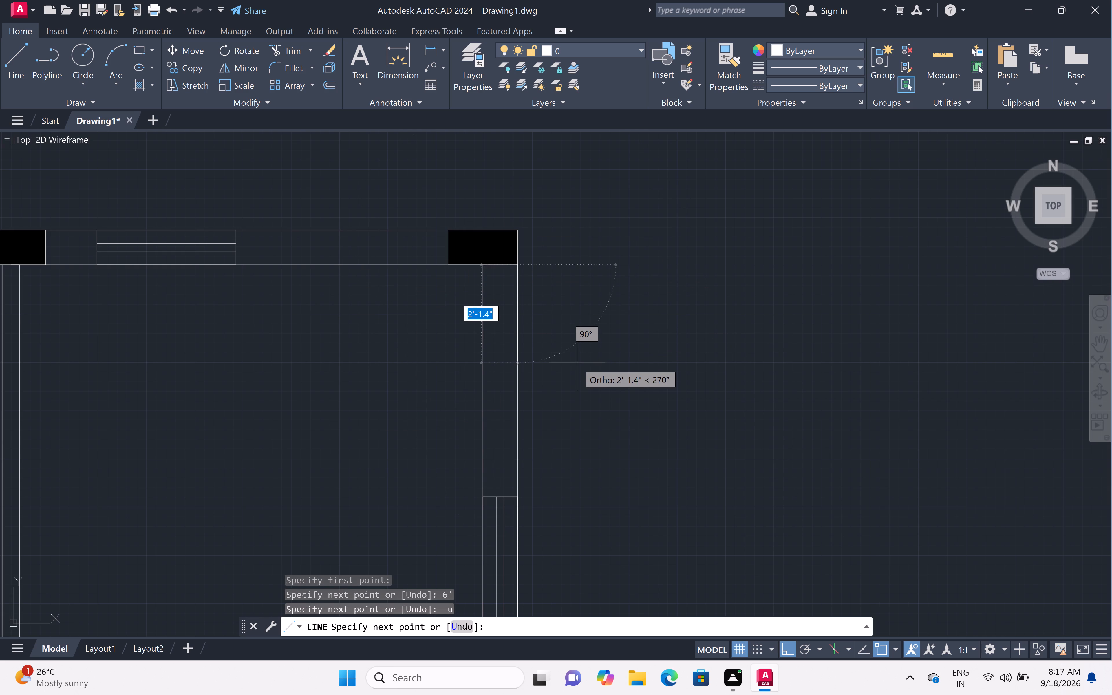
Draw 6" down the right outer wall face and a 2' door leaf left, return to the leaf's base and end Line.
{"action": "type", "text": "6\""}
{"action": "key", "text": "space"}
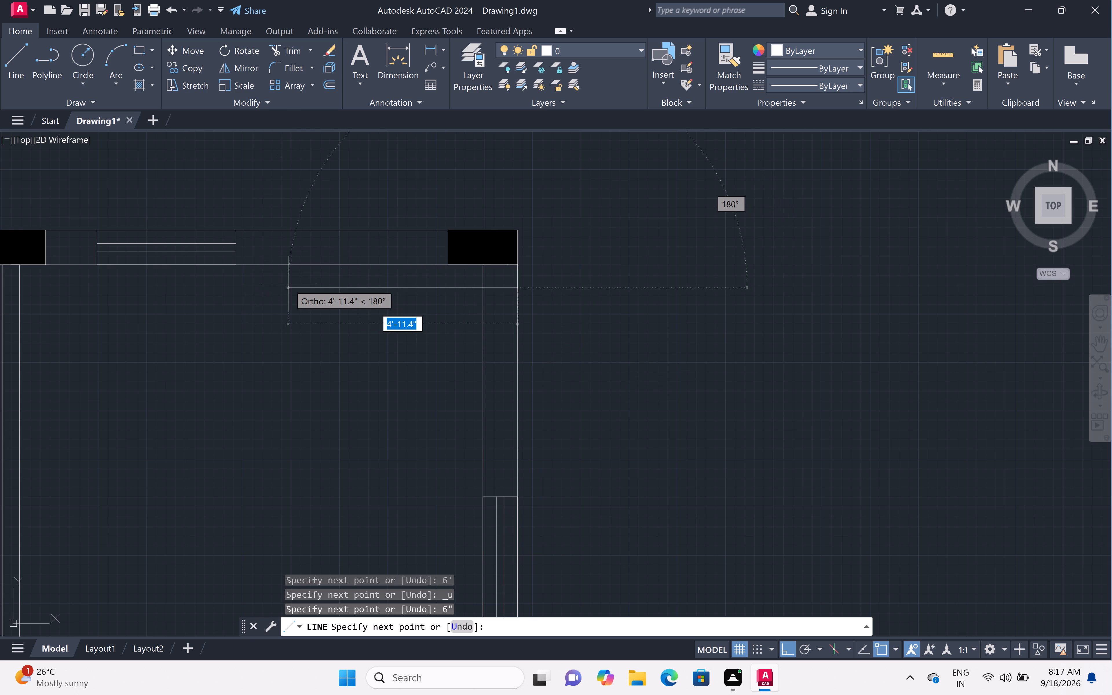
{"action": "key", "text": "2"}
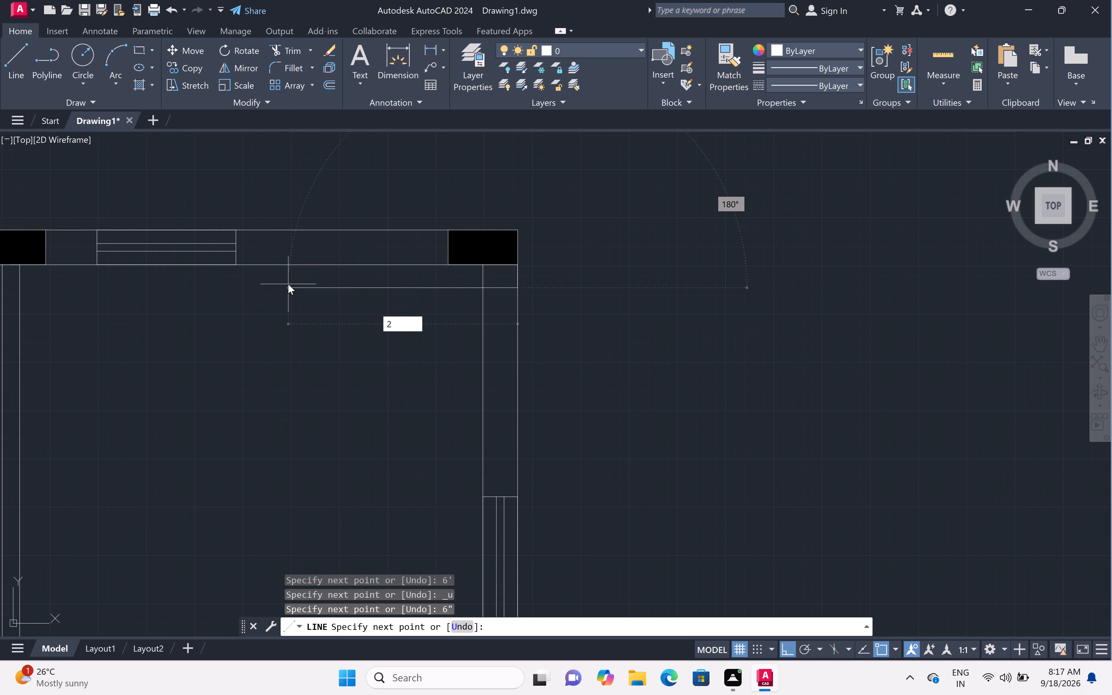
{"action": "key", "text": "apostrophe"}
{"action": "key", "text": "space"}
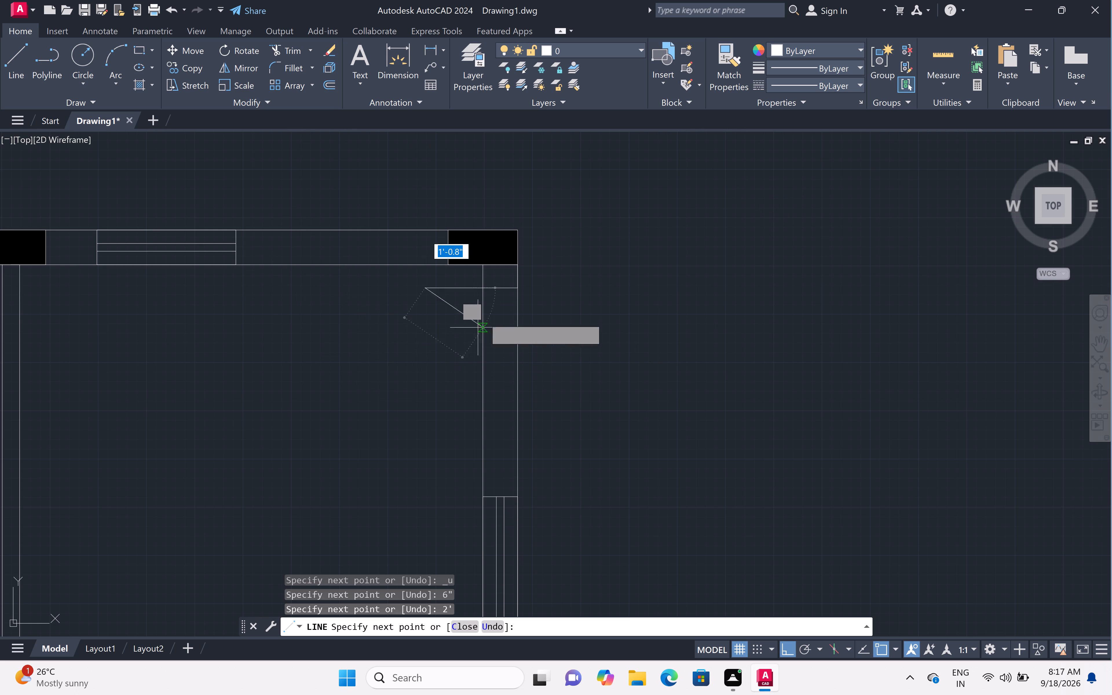
{"action": "left_click", "coordinate": [519, 290]}
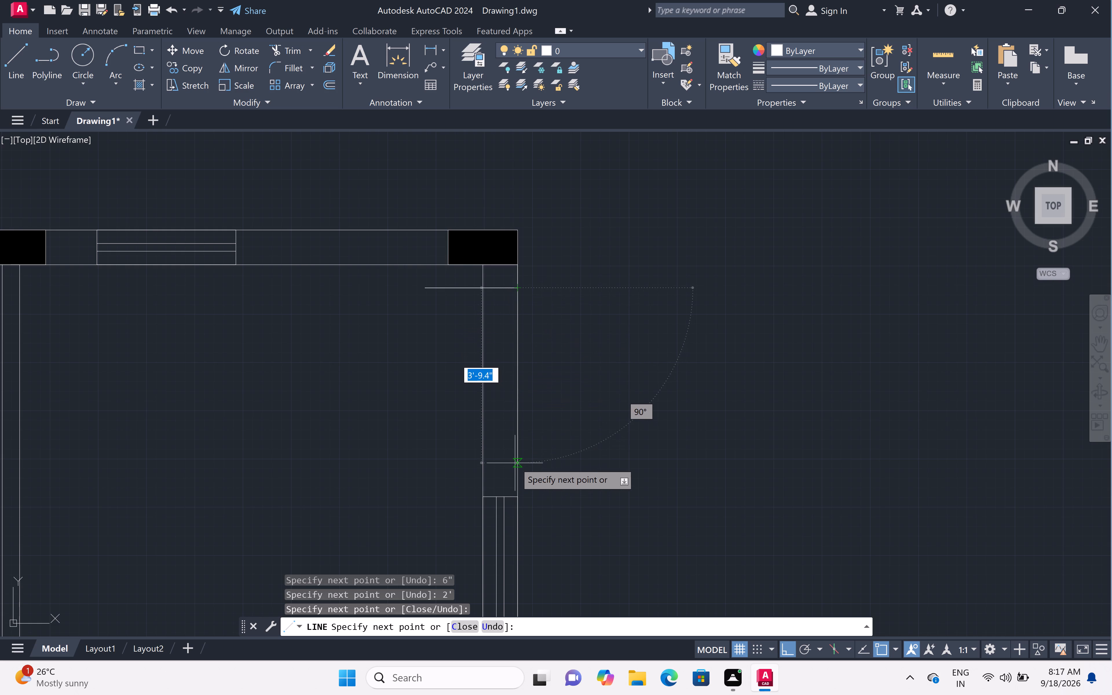
{"action": "key", "text": "space"}
From the window's upper outer corner, draw 6" up the right wall's outer face and a 2' door leaf left, returning to its base.
{"action": "key", "text": "space"}
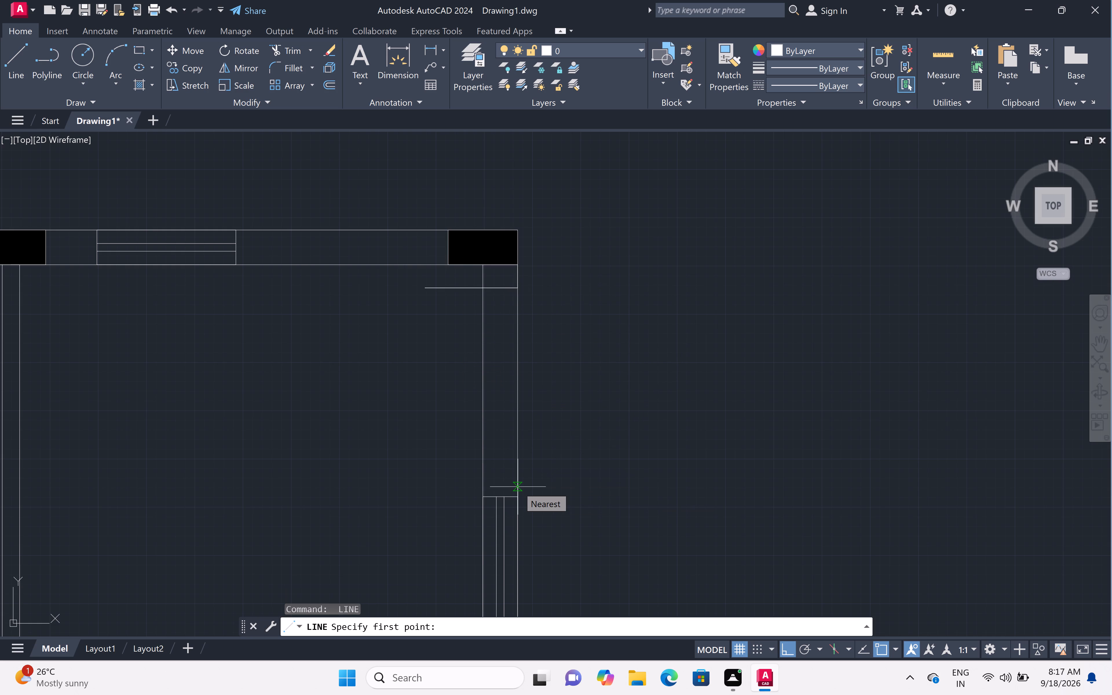
{"action": "left_click", "coordinate": [516, 495]}
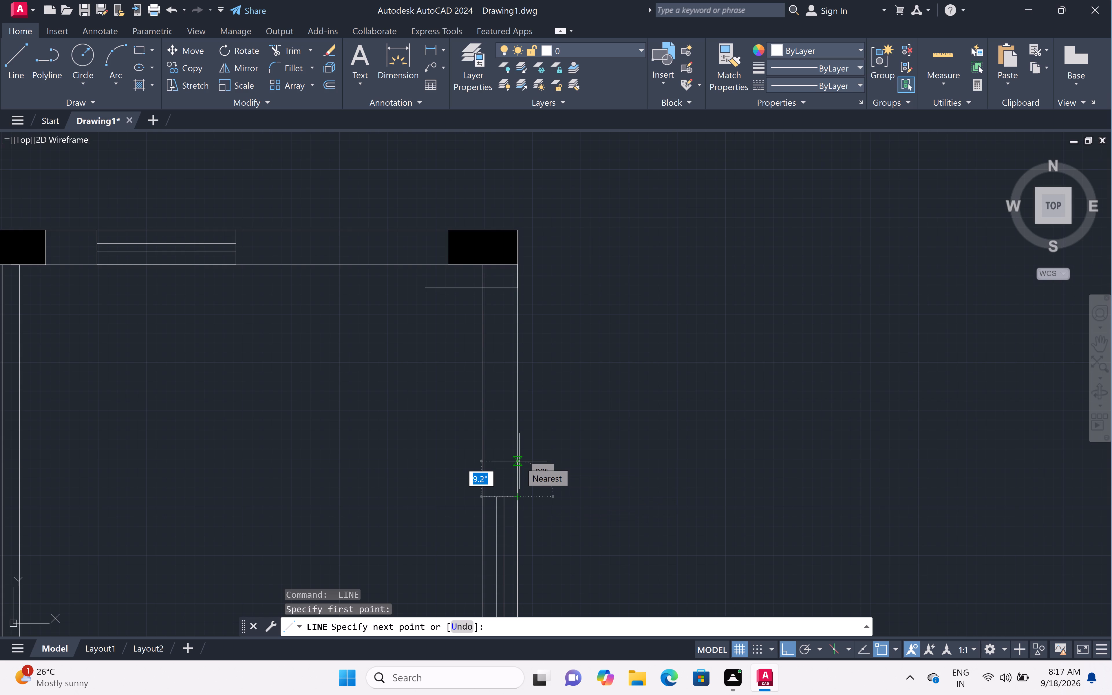
{"action": "key", "text": "6"}
{"action": "type", "text": "\""}
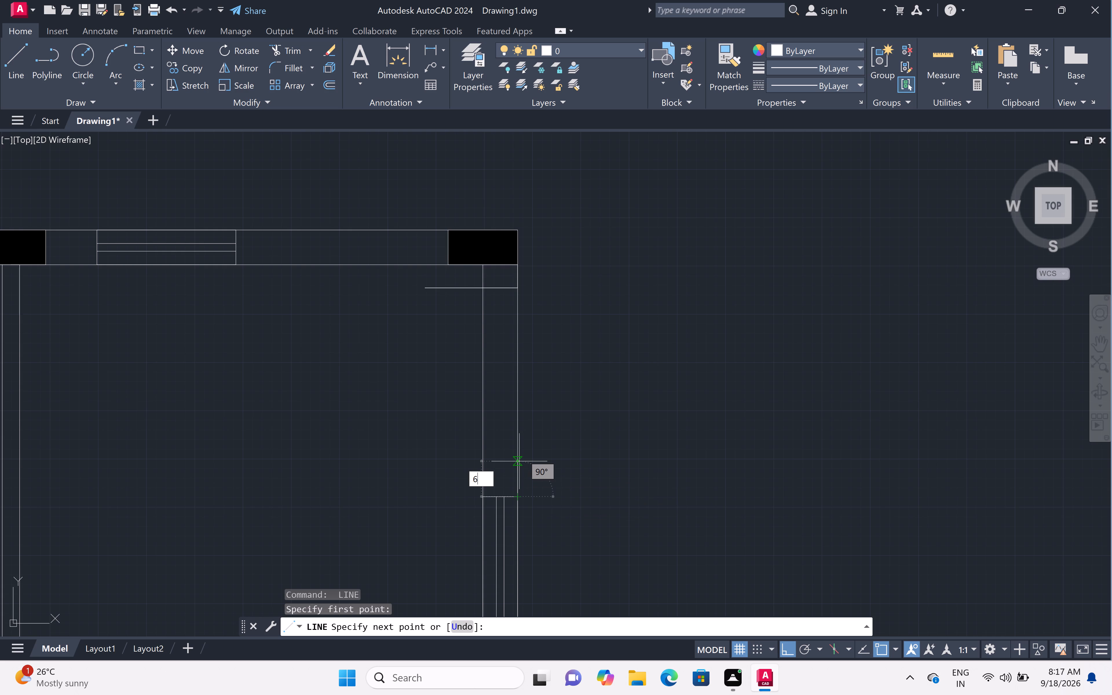
{"action": "key", "text": "space"}
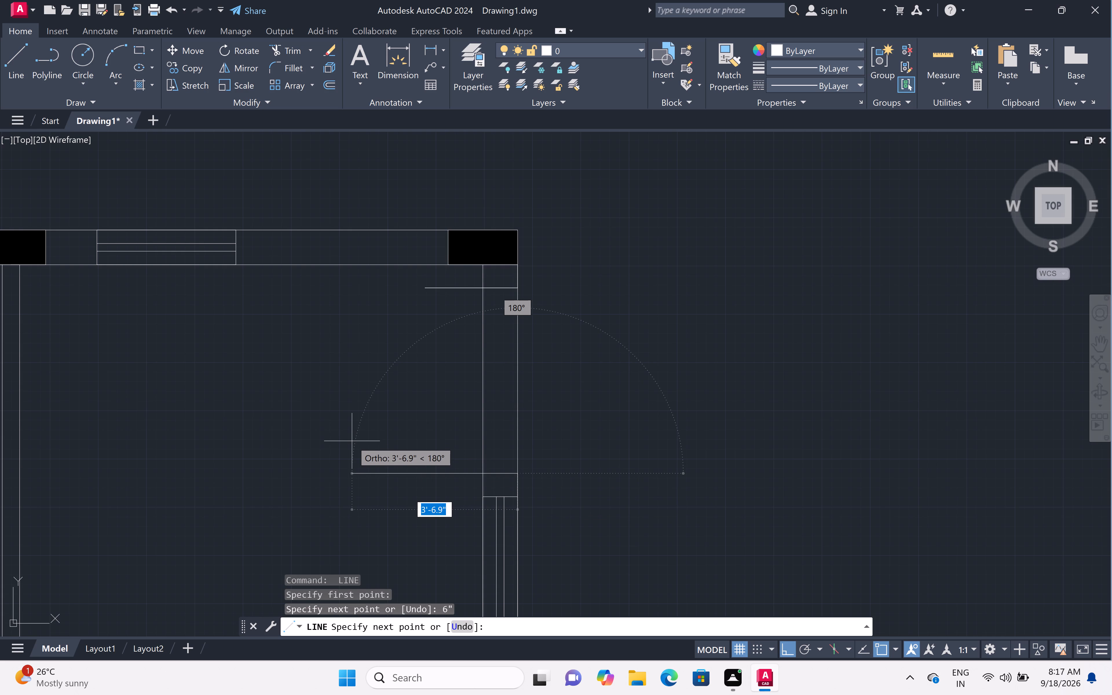
{"action": "key", "text": "2"}
{"action": "key", "text": "apostrophe"}
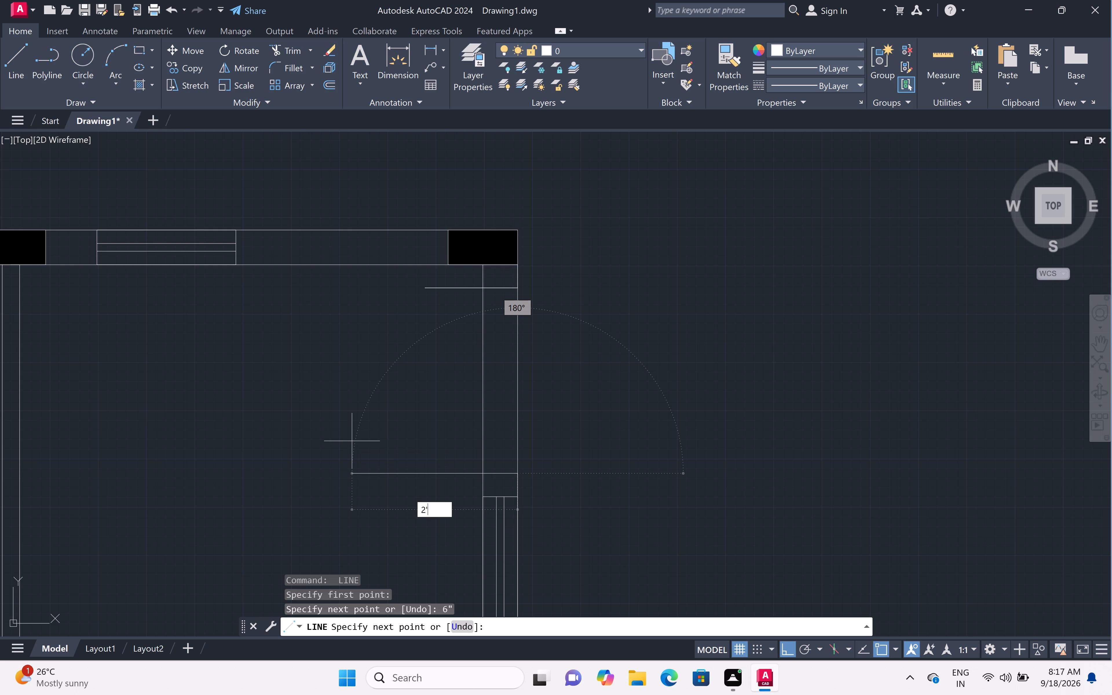
{"action": "key", "text": "space"}
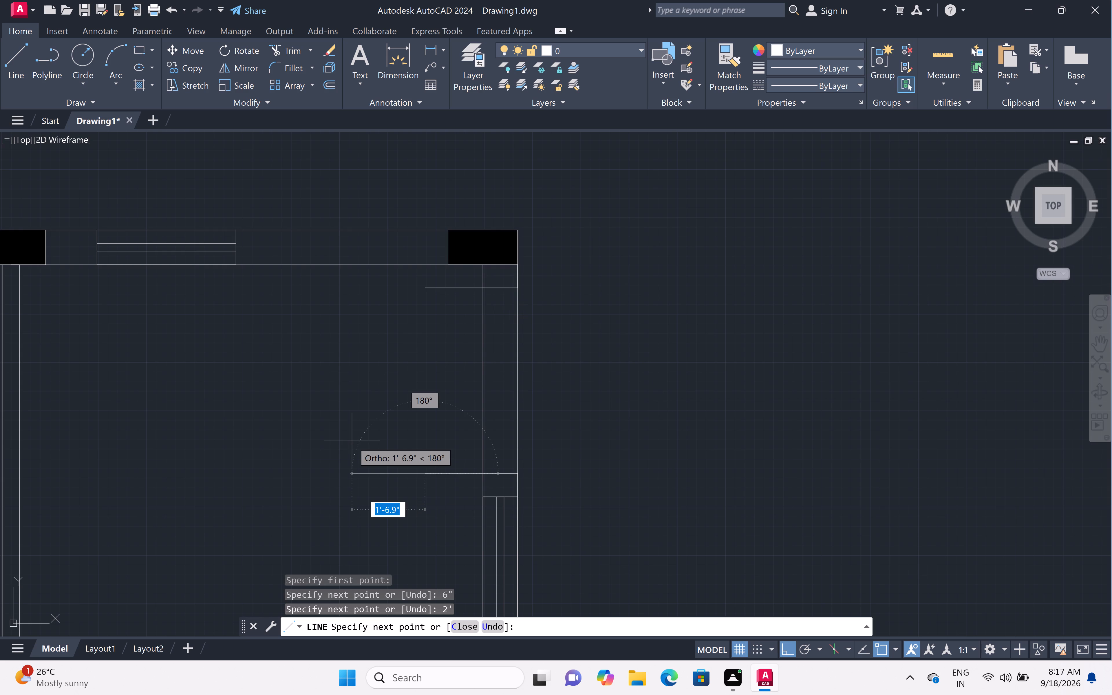
{"action": "left_click", "coordinate": [516, 474]}
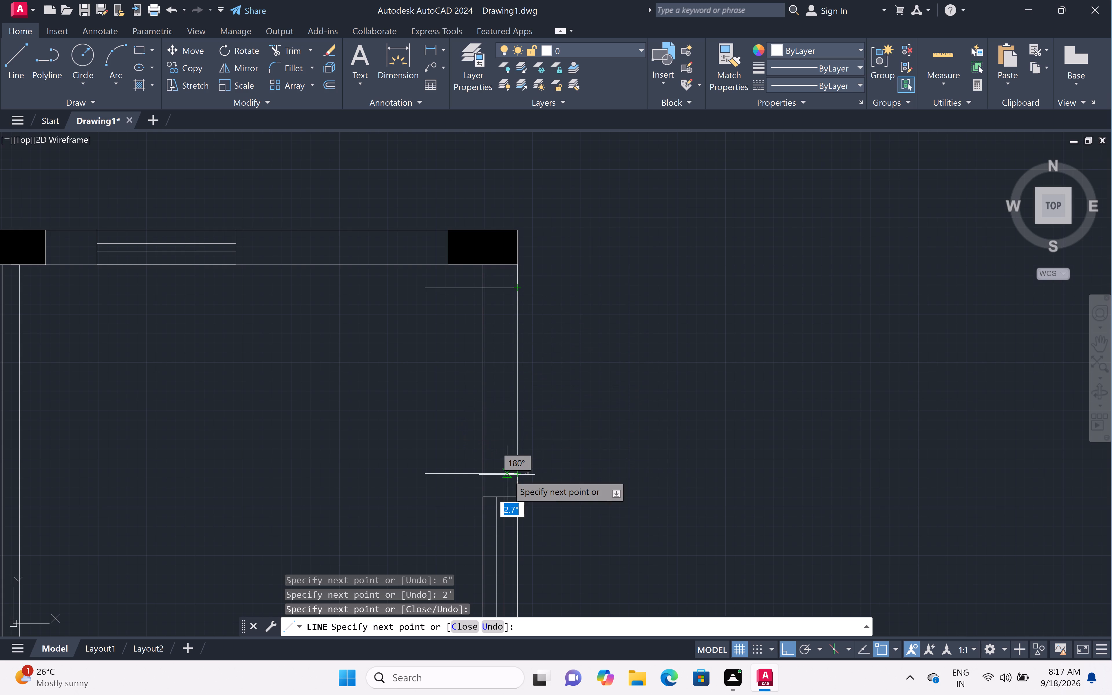
Join the two door leaf bases along the right outer wall face and draw a 9" line across the wall at the opening's midpoint.
{"action": "left_click", "coordinate": [517, 291]}
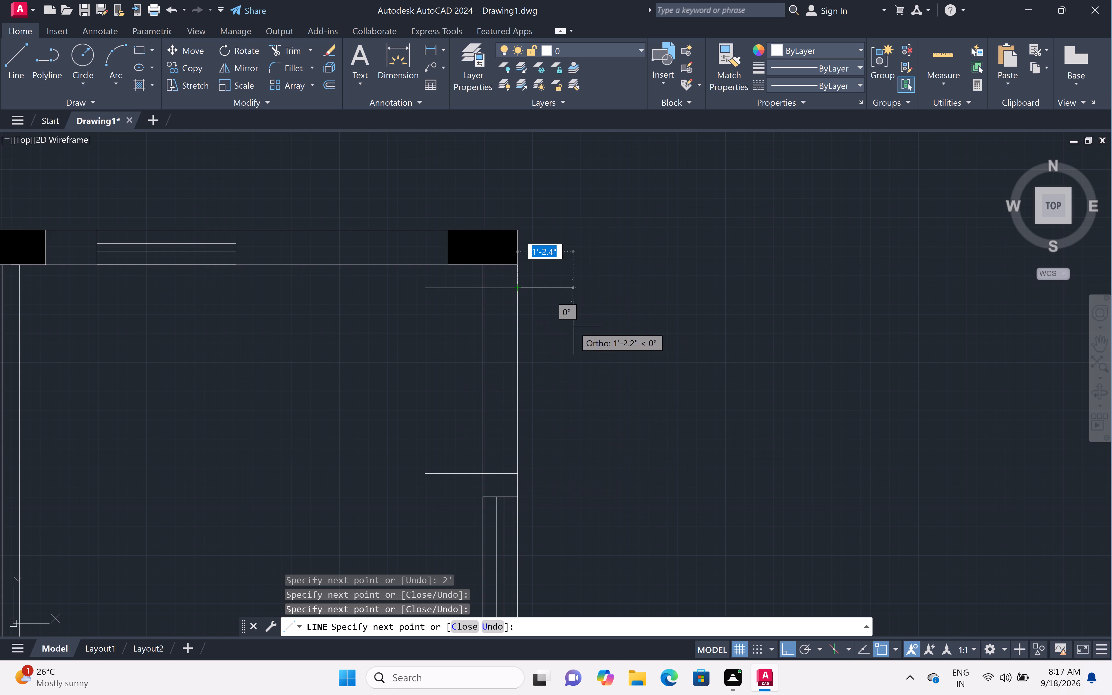
{"action": "key", "text": "space"}
{"action": "key", "text": "space"}
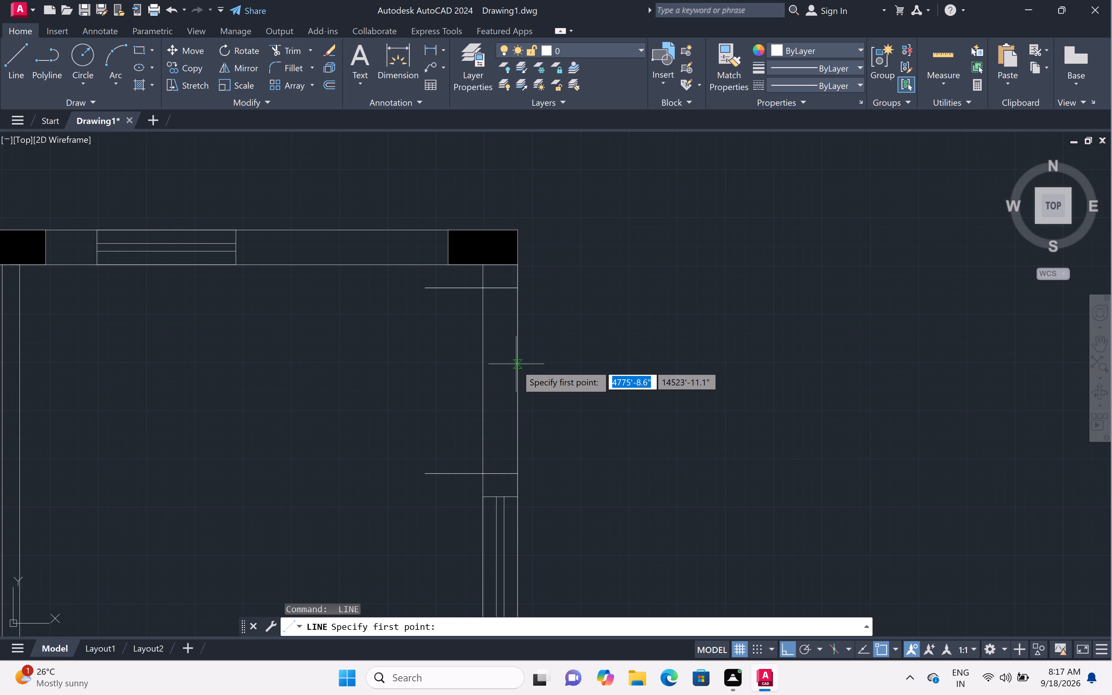
{"action": "double_click", "coordinate": [519, 383]}
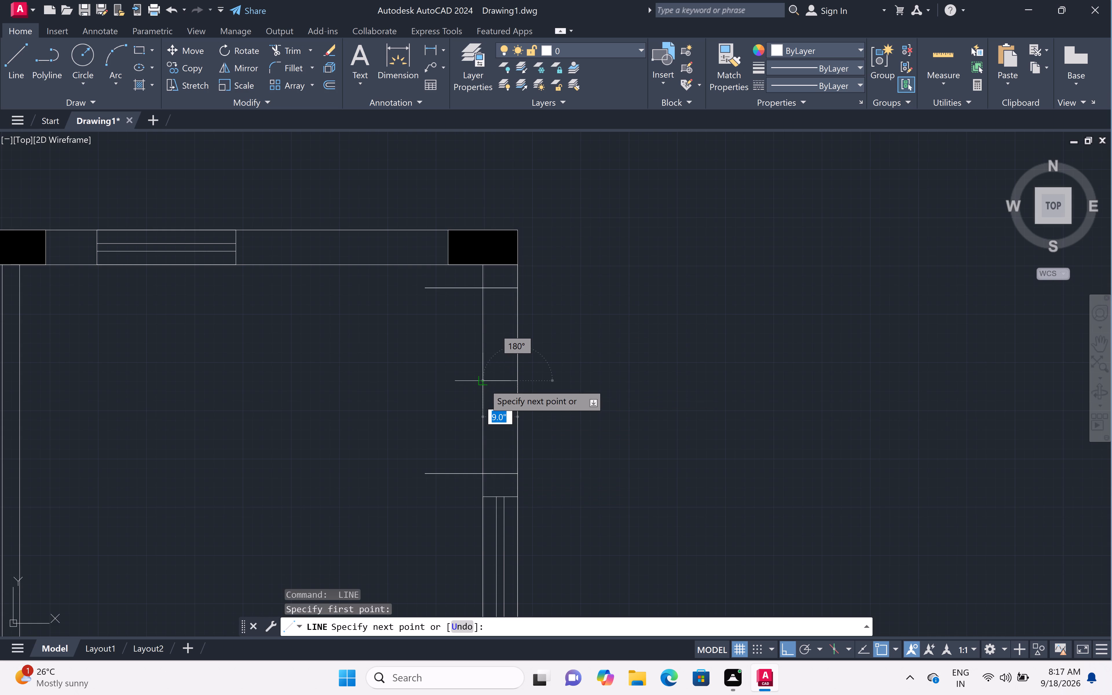
{"action": "left_click", "coordinate": [487, 379]}
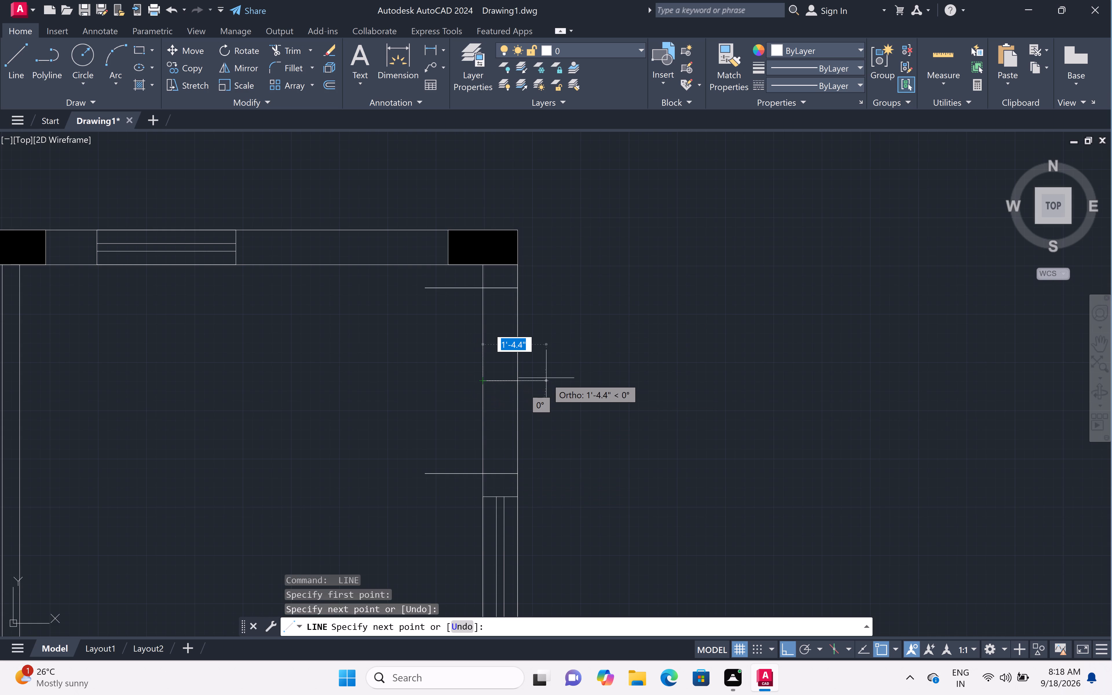
{"action": "key", "text": "Escape"}
Draw a 2' door leaf downward from the top wall's outer face, just left of the upper-right corner column.
{"action": "scroll", "coordinate": [553, 370], "scroll_direction": "down", "scroll_amount": 2}
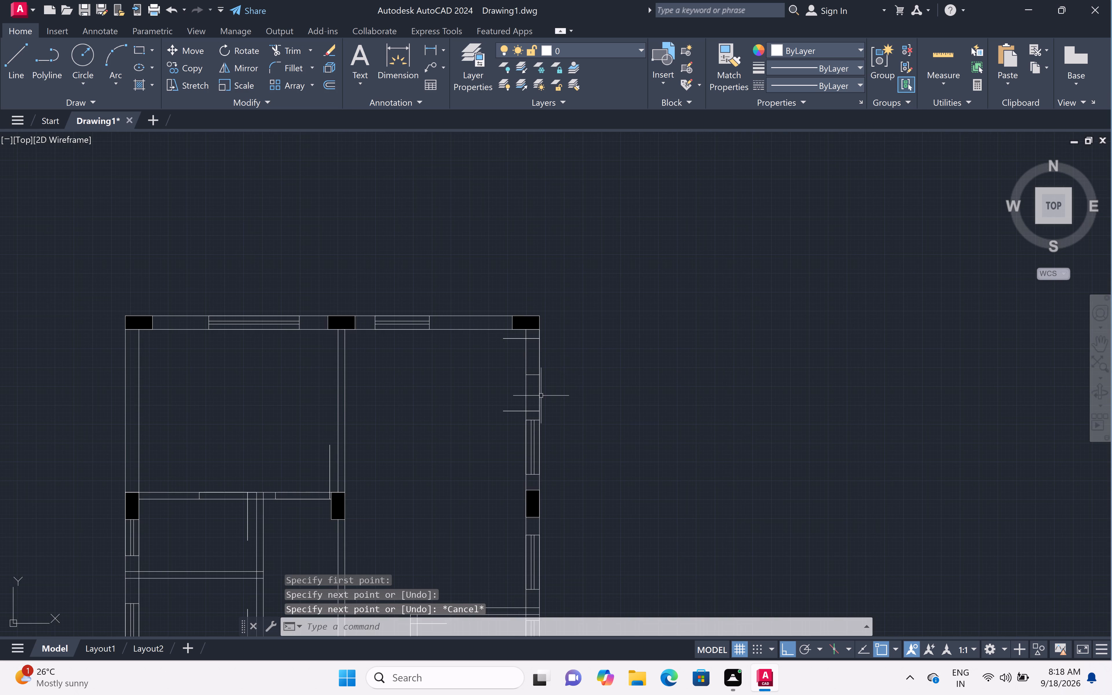
{"action": "scroll", "coordinate": [561, 381], "scroll_direction": "up", "scroll_amount": 2}
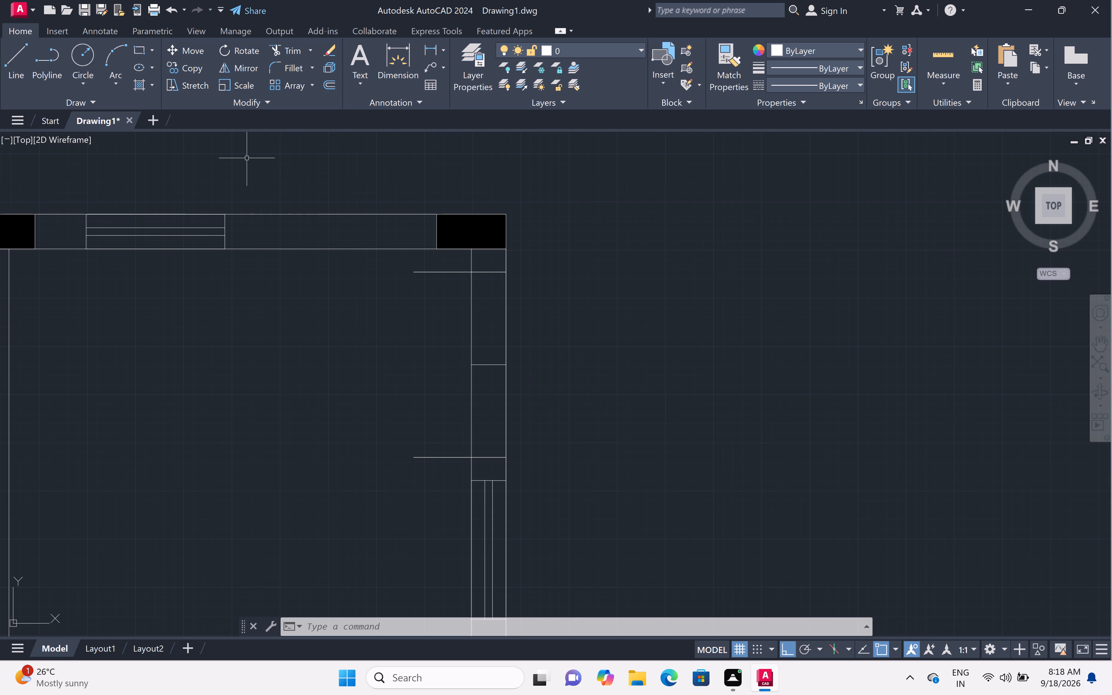
{"action": "scroll", "coordinate": [433, 211], "scroll_direction": "up", "scroll_amount": 5}
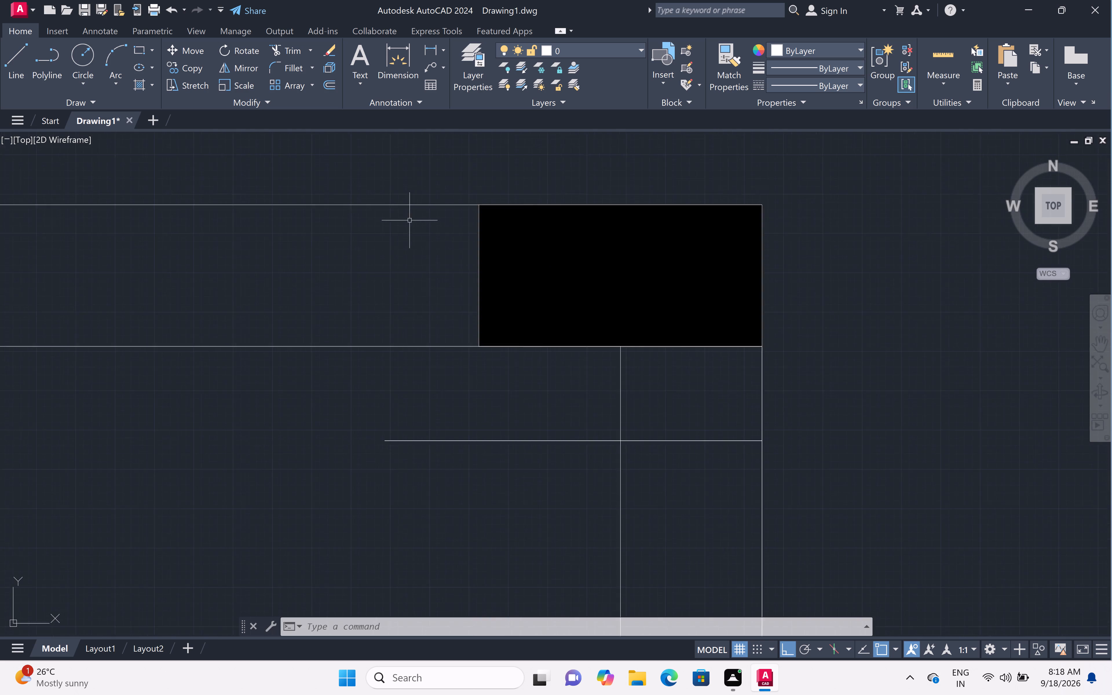
{"action": "scroll", "coordinate": [403, 239], "scroll_direction": "down", "scroll_amount": 3}
{"action": "type", "text": "l"}
{"action": "key", "text": "space"}
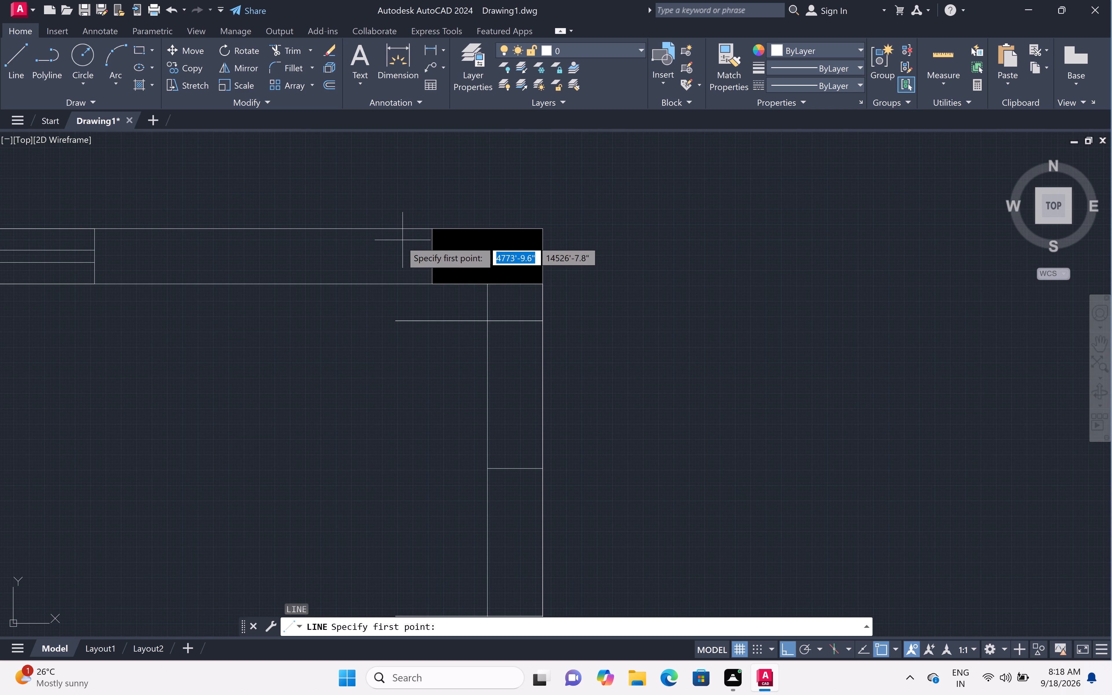
{"action": "left_click", "coordinate": [387, 231]}
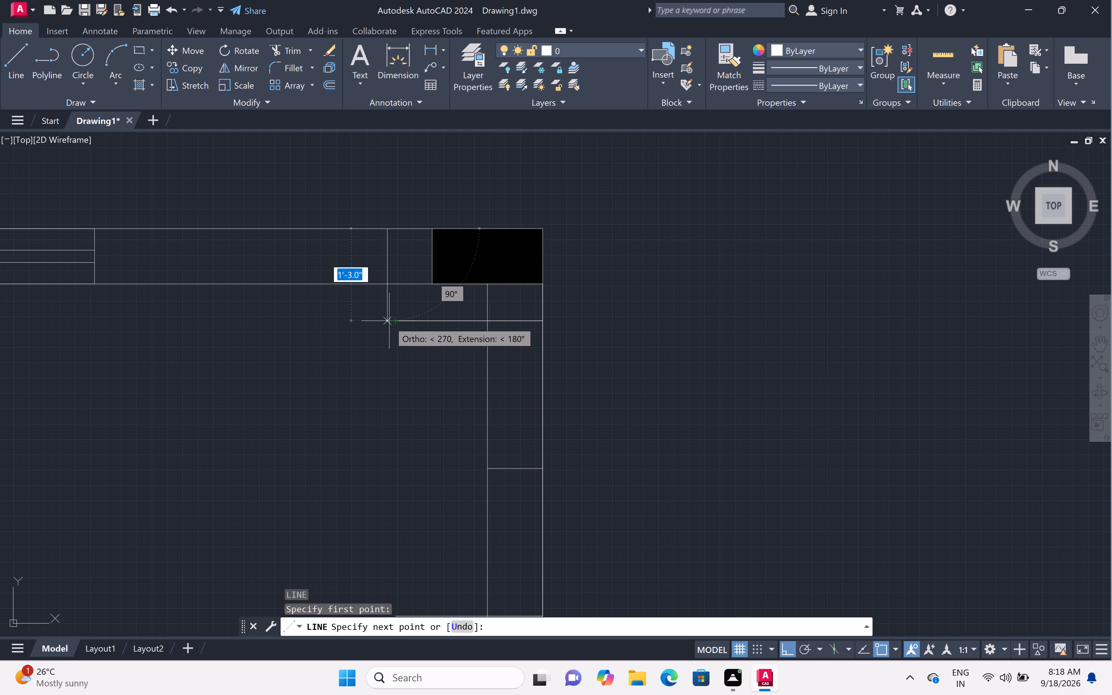
{"action": "key", "text": "2"}
{"action": "key", "text": "apostrophe"}
{"action": "key", "text": "space"}
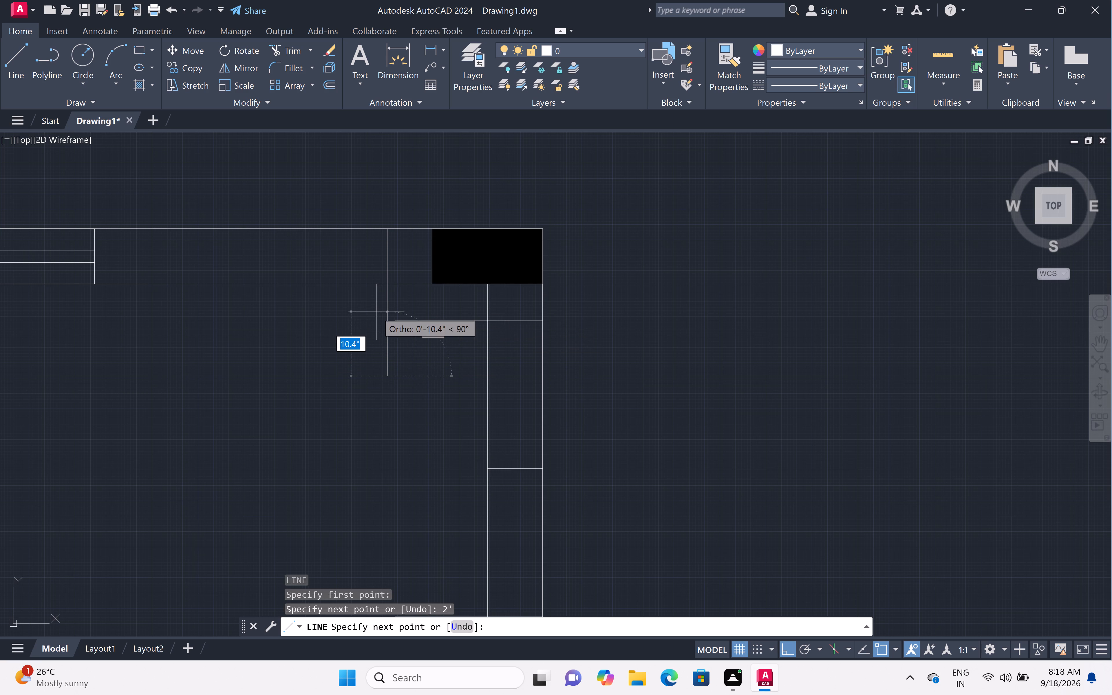
{"action": "key", "text": "Escape"}
Draw a second 2' door leaf downward from the top wall's outer face near the window, about 3'-5" left of the first leaf.
{"action": "type", "text": "l"}
{"action": "key", "text": "space"}
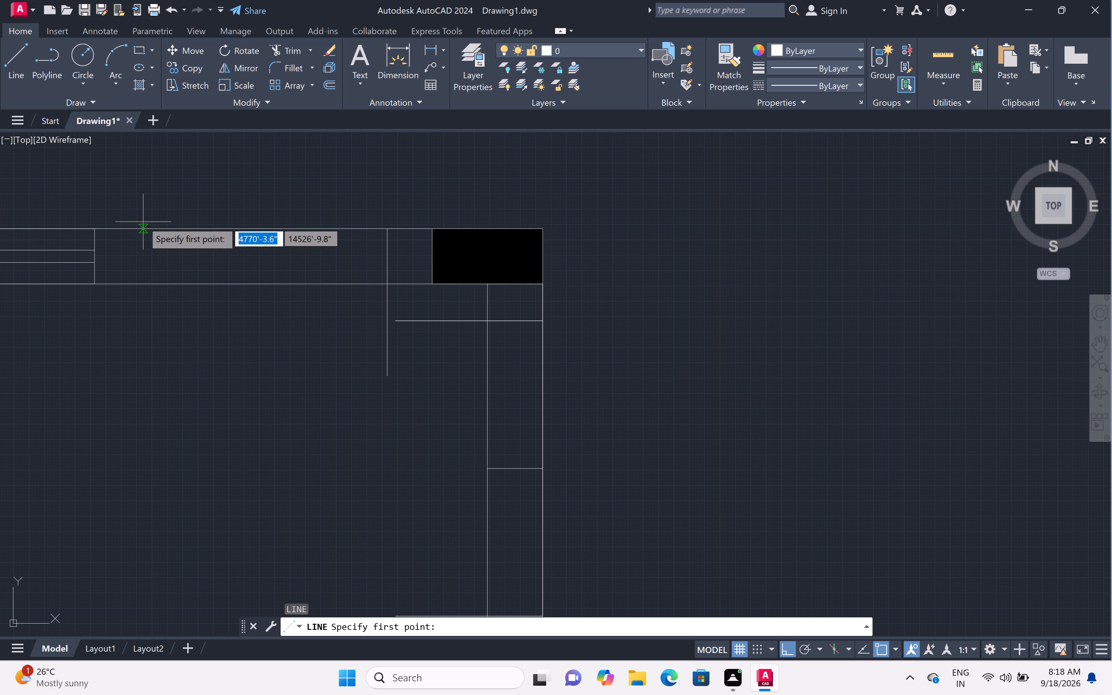
{"action": "left_click", "coordinate": [135, 229]}
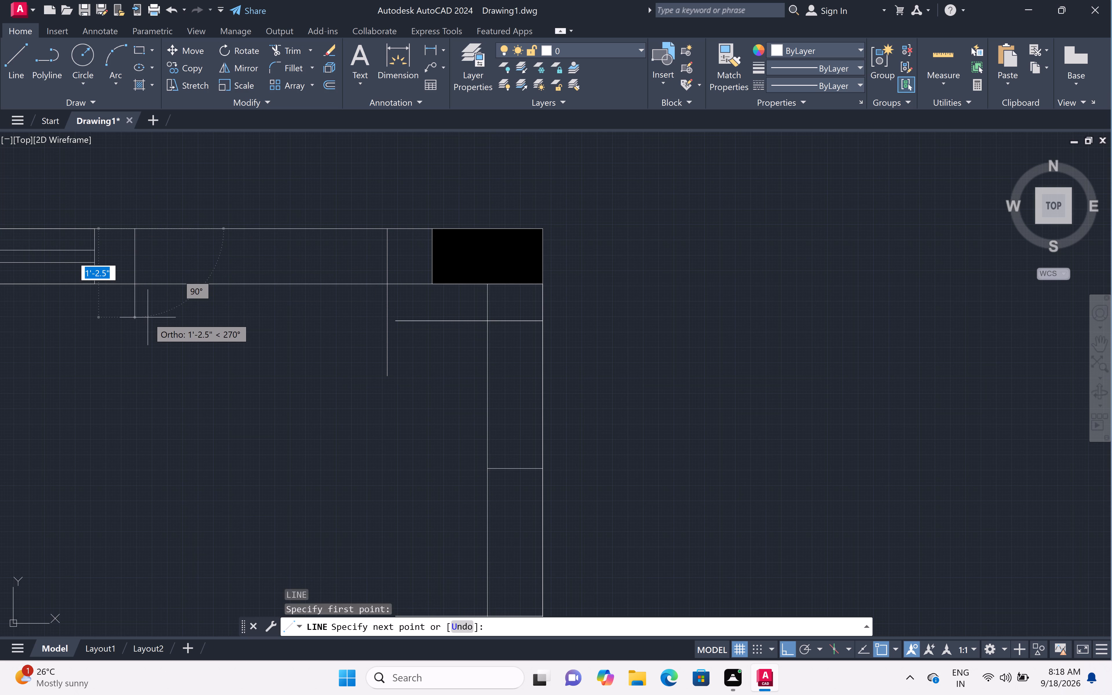
{"action": "key", "text": "2"}
{"action": "type", "text": "'"}
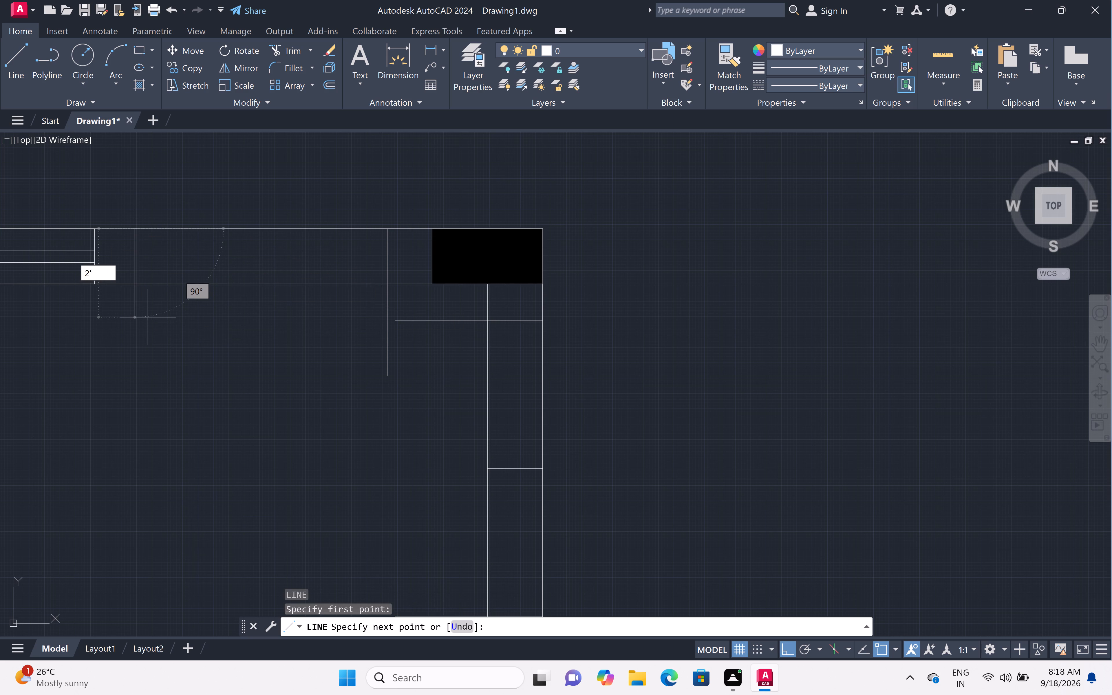
{"action": "key", "text": "space"}
{"action": "key", "text": "Escape"}
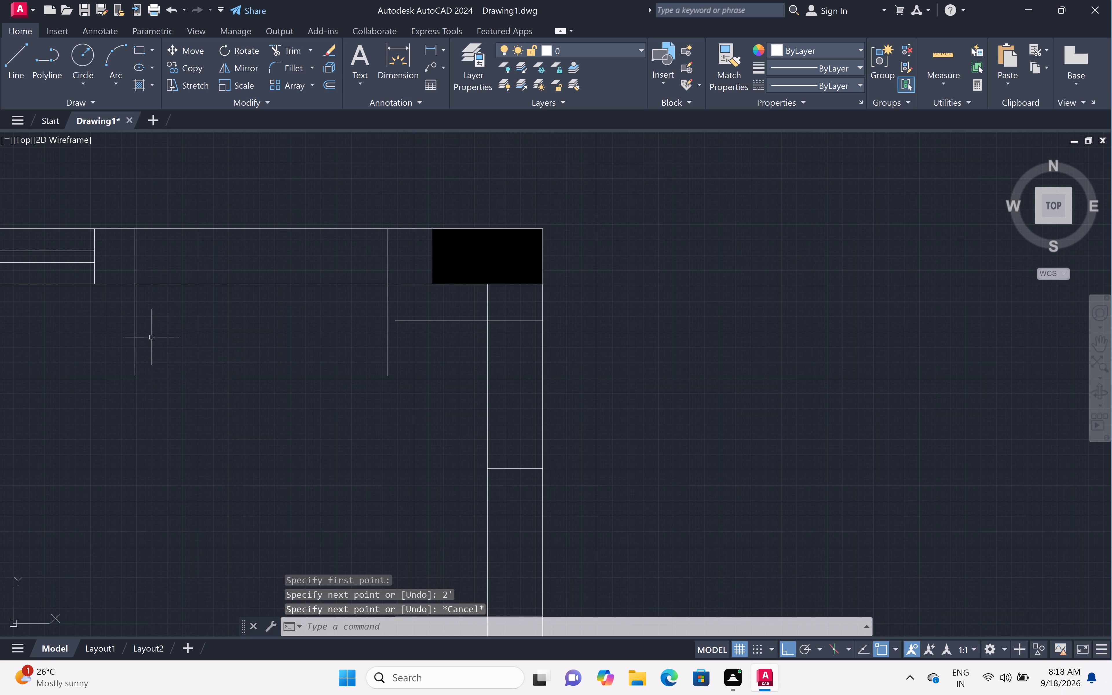
Join the two top-wall leaf bases along the outer face and draw a line across the wall at the opening's midpoint, ending Line.
{"action": "type", "text": "l"}
{"action": "key", "text": "space"}
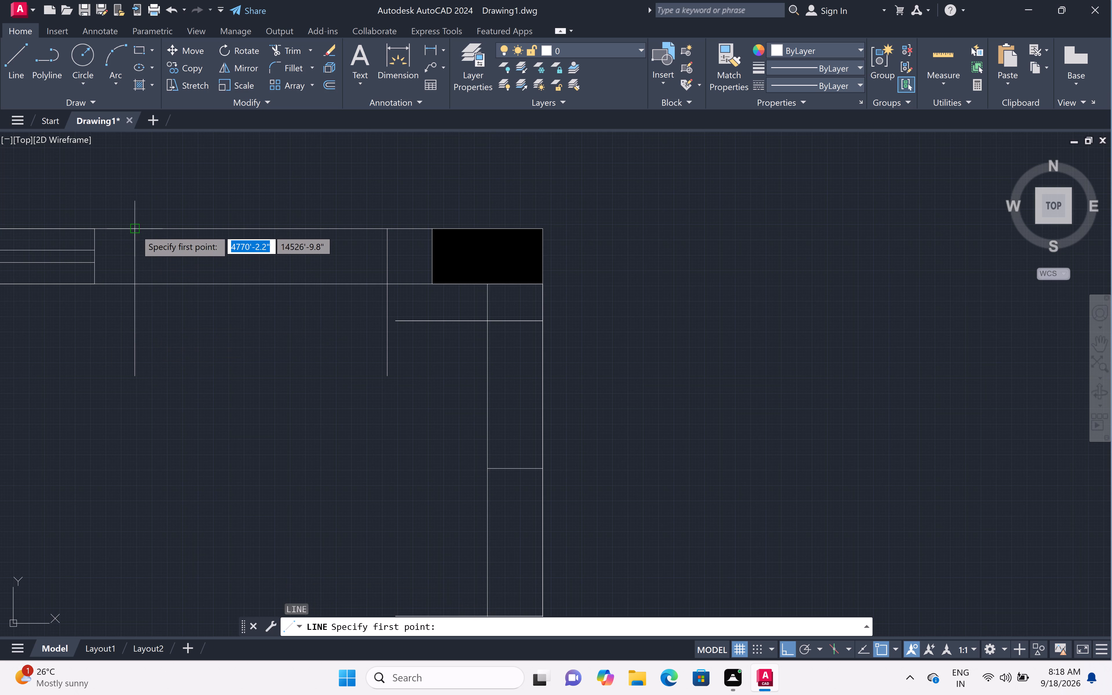
{"action": "left_click_drag", "start_coordinate": [135, 230], "coordinate": [149, 229]}
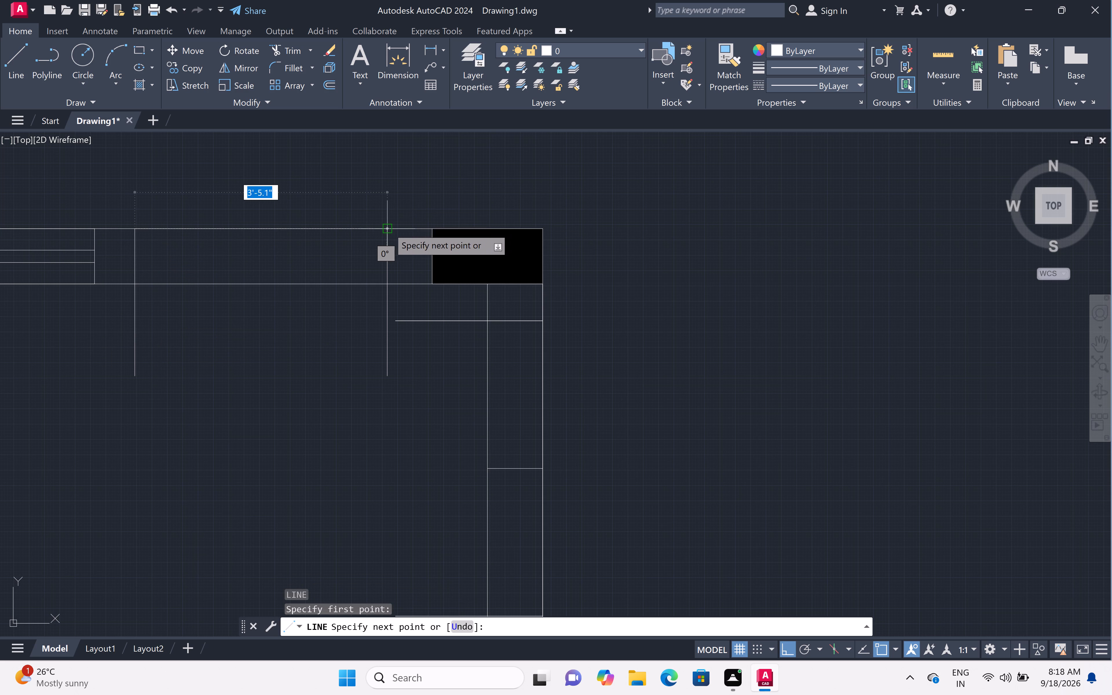
{"action": "left_click", "coordinate": [388, 229]}
{"action": "key", "text": "space"}
{"action": "key", "text": "space"}
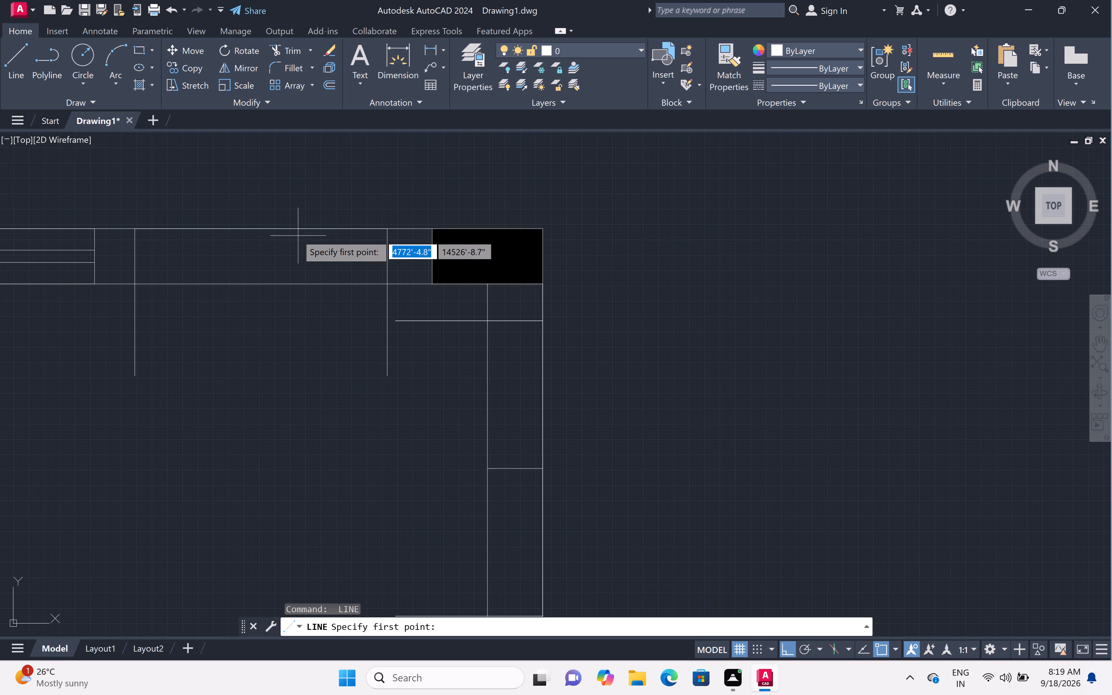
{"action": "left_click", "coordinate": [258, 229]}
{"action": "left_click", "coordinate": [261, 287]}
{"action": "key", "text": "space"}
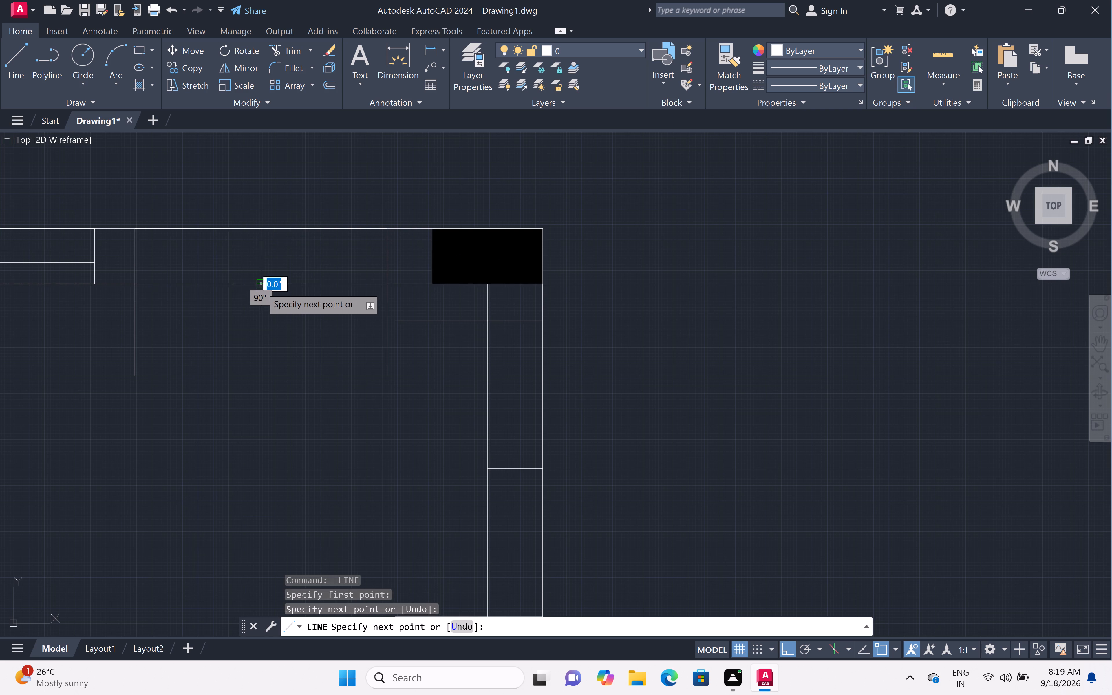
Draw a Start, End, Direction swing arc from the upper-left room's 3' door leaf end to the jamb line on the partition.
{"action": "scroll", "coordinate": [314, 254], "scroll_direction": "down", "scroll_amount": 6}
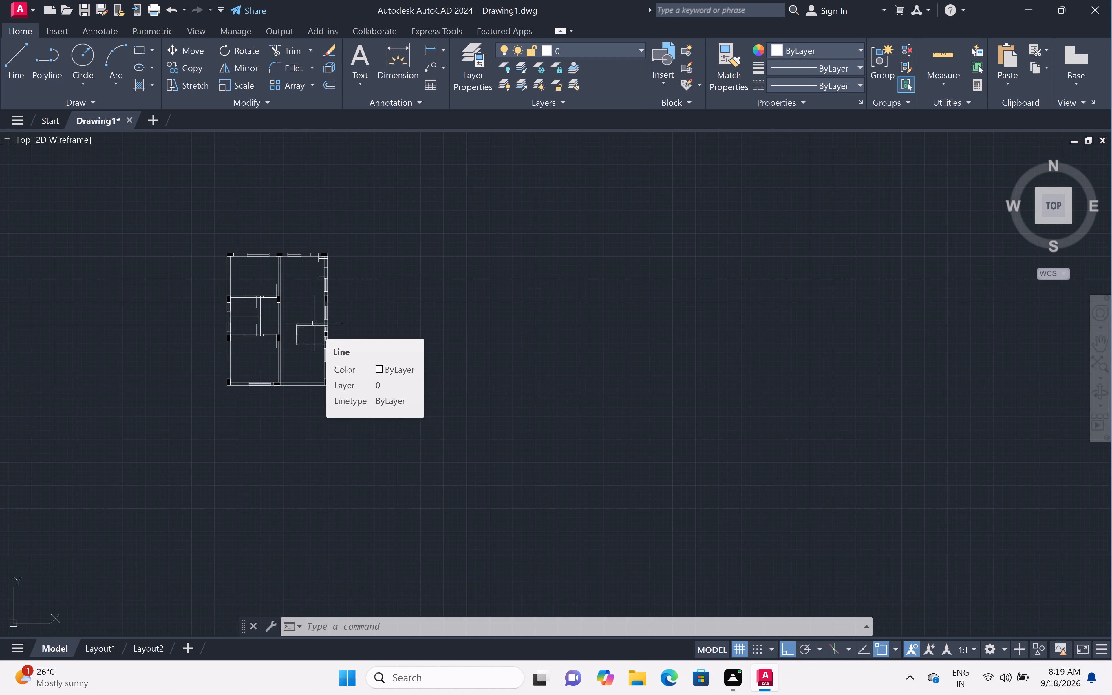
{"action": "scroll", "coordinate": [247, 301], "scroll_direction": "up", "scroll_amount": 3}
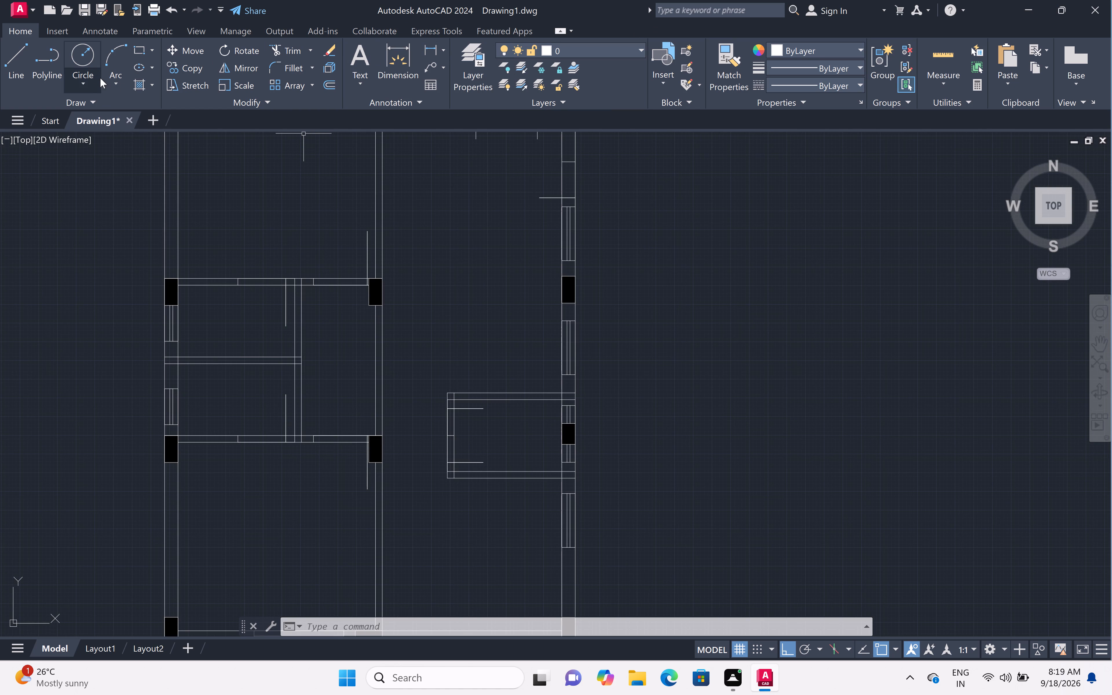
{"action": "left_click", "coordinate": [115, 82]}
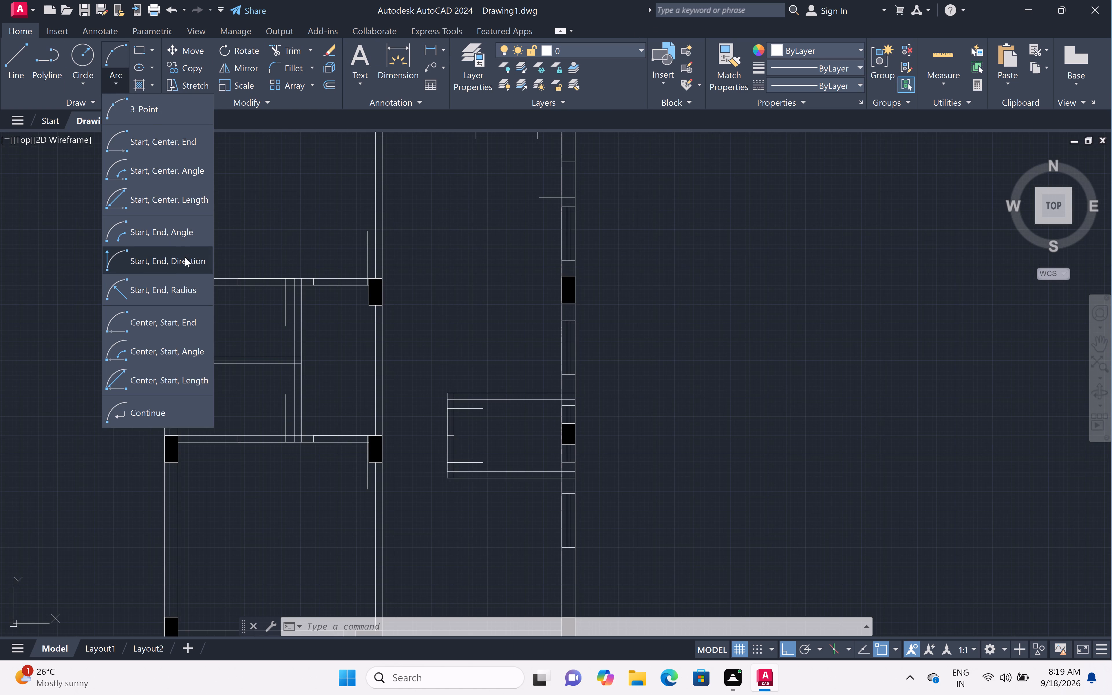
{"action": "left_click", "coordinate": [182, 261]}
{"action": "scroll", "coordinate": [396, 244], "scroll_direction": "up", "scroll_amount": 2}
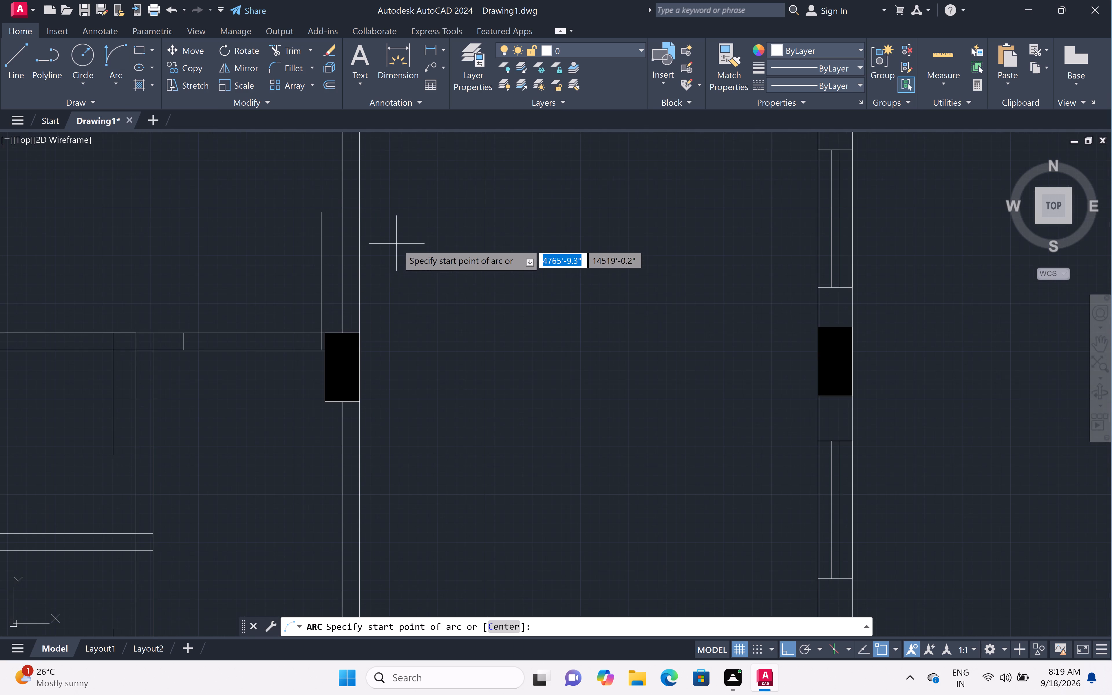
{"action": "left_click", "coordinate": [321, 215]}
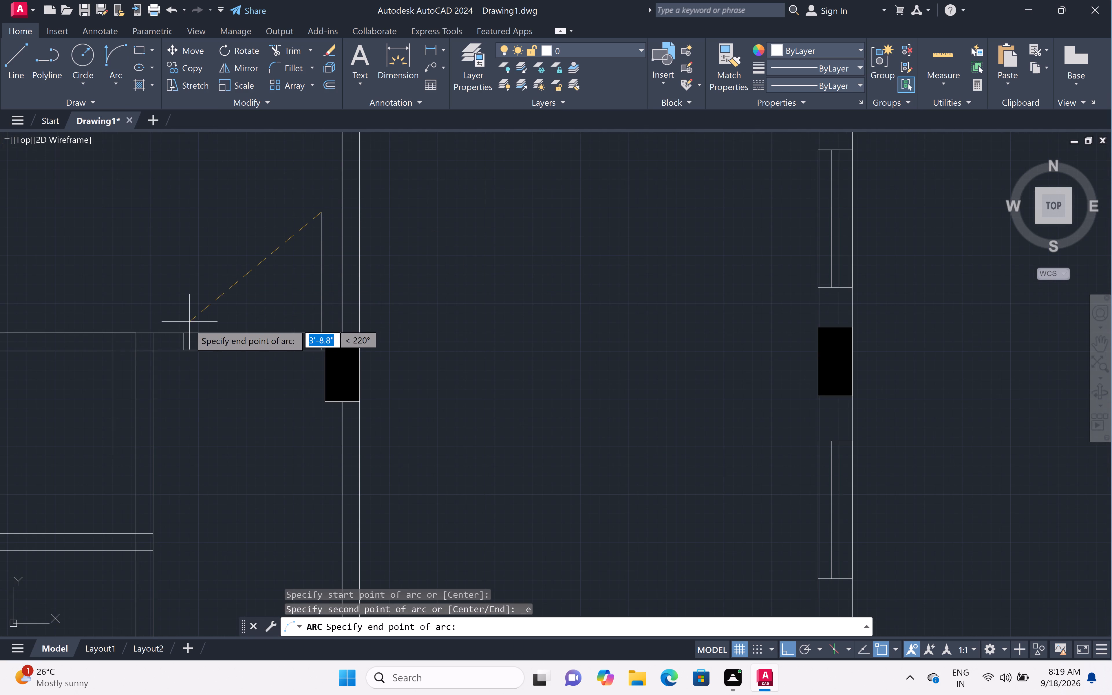
{"action": "left_click", "coordinate": [187, 330]}
{"action": "left_click", "coordinate": [108, 298]}
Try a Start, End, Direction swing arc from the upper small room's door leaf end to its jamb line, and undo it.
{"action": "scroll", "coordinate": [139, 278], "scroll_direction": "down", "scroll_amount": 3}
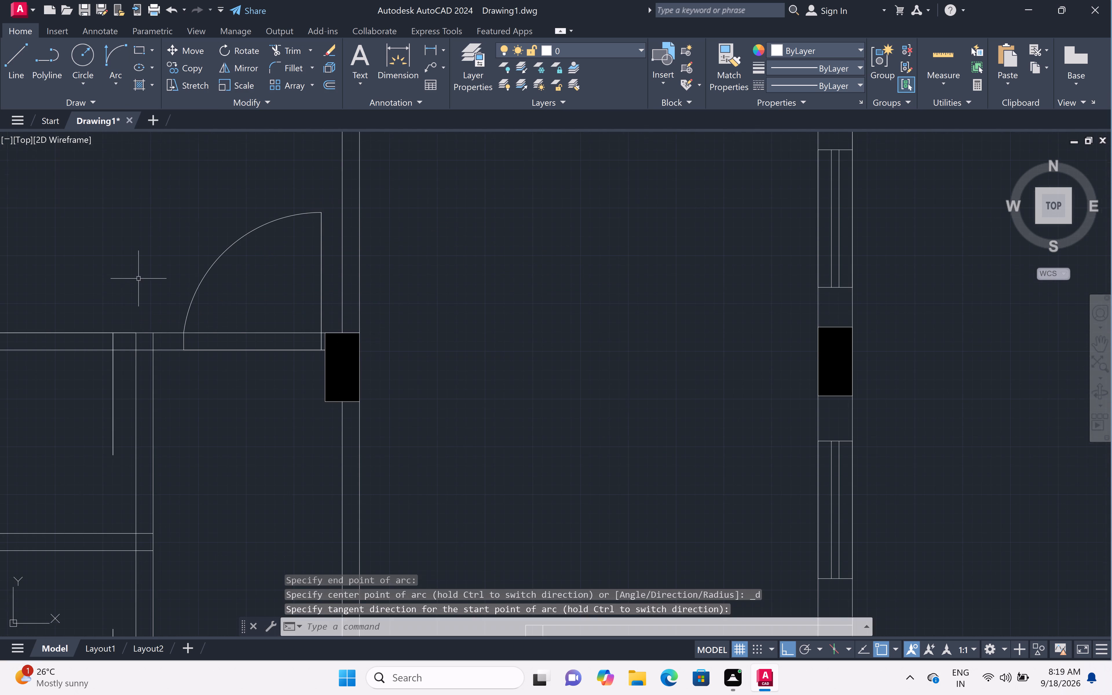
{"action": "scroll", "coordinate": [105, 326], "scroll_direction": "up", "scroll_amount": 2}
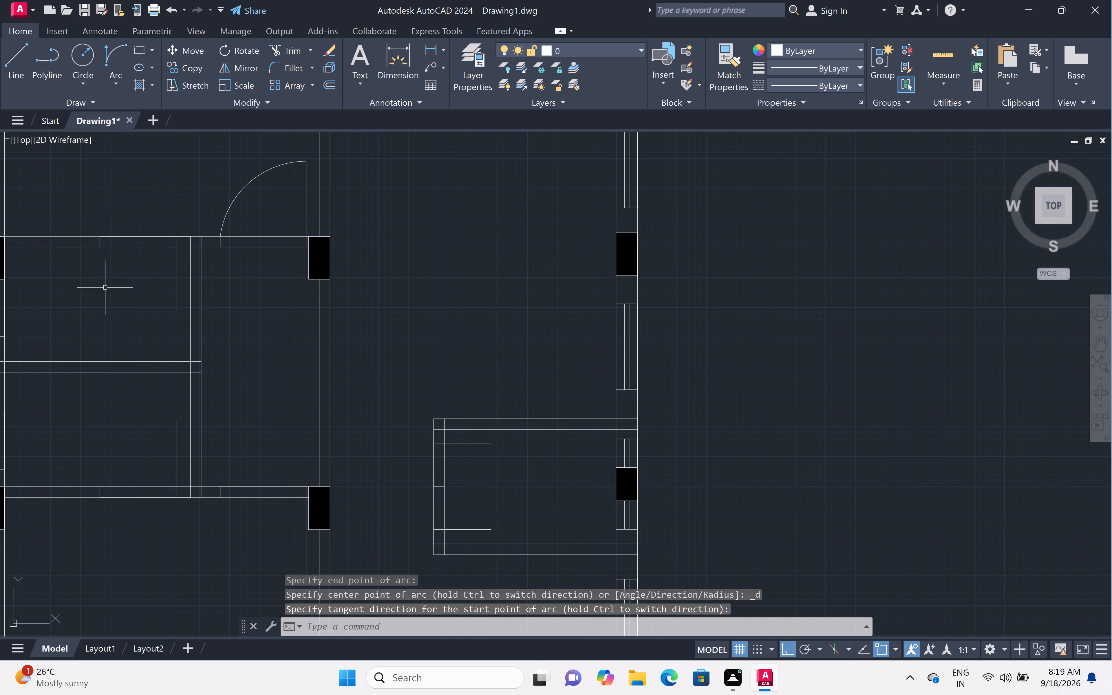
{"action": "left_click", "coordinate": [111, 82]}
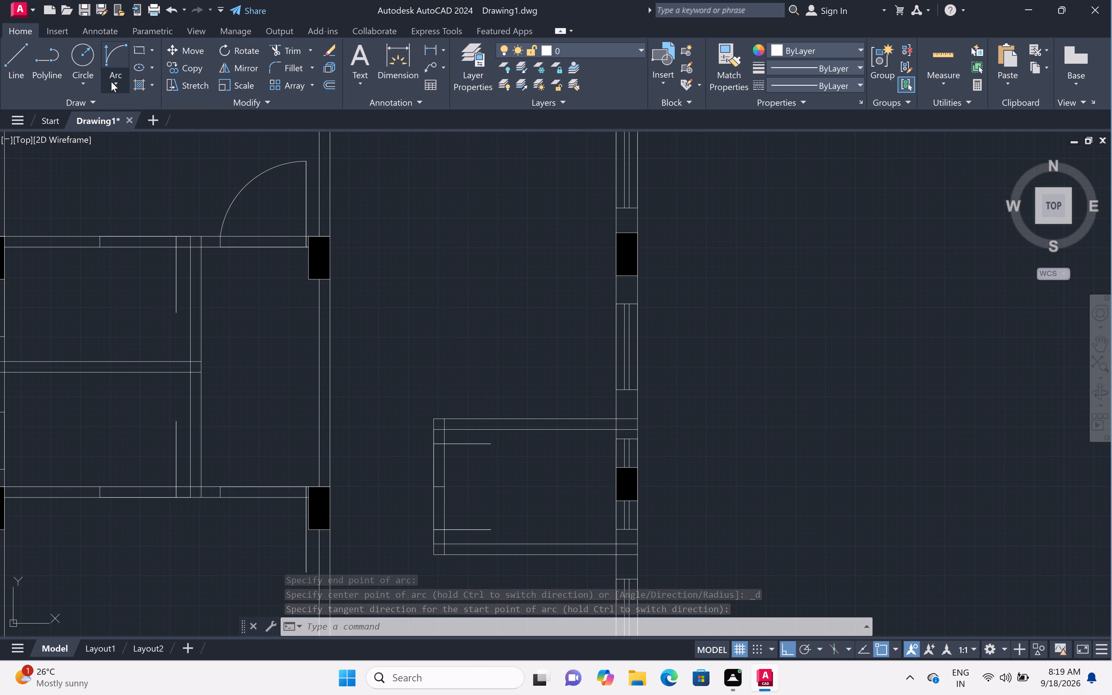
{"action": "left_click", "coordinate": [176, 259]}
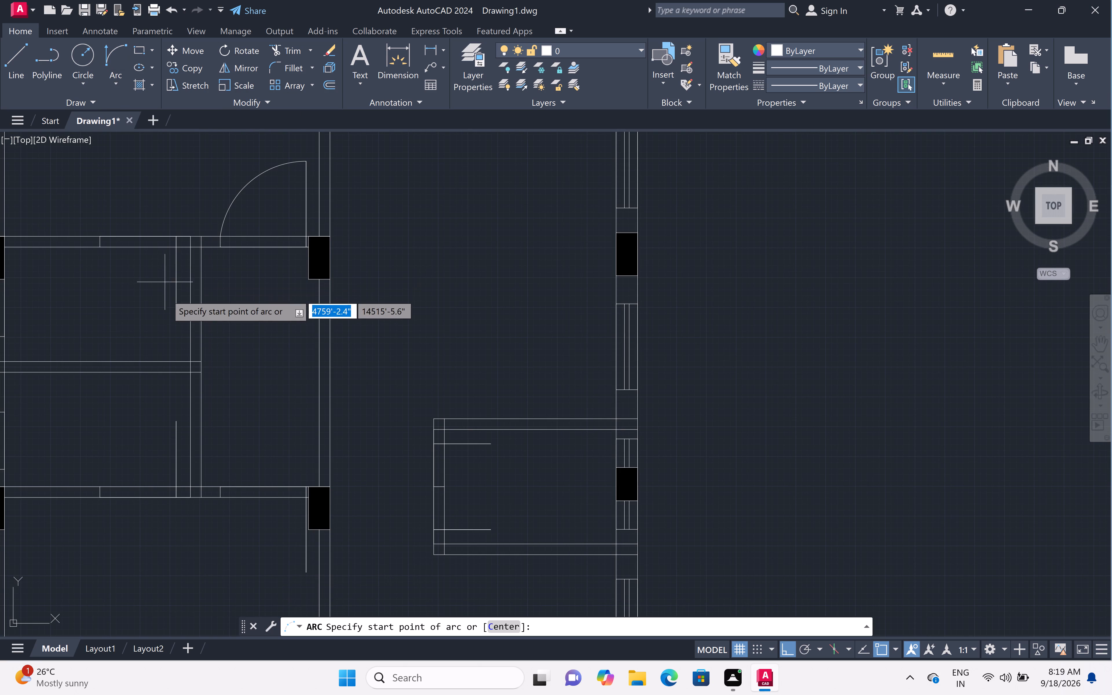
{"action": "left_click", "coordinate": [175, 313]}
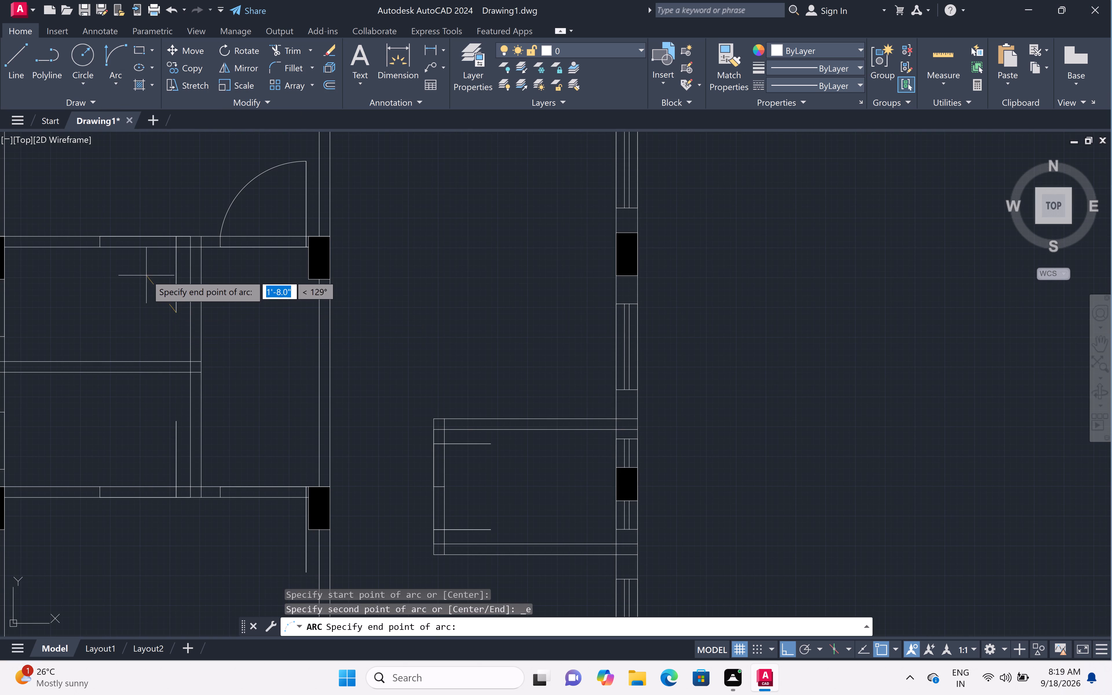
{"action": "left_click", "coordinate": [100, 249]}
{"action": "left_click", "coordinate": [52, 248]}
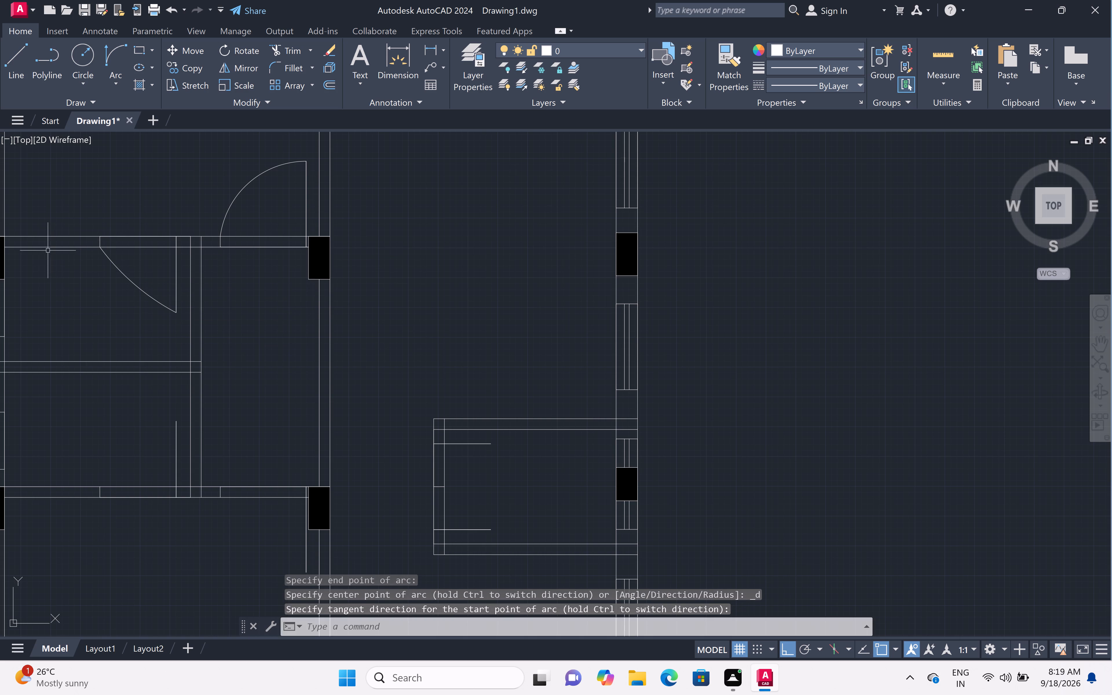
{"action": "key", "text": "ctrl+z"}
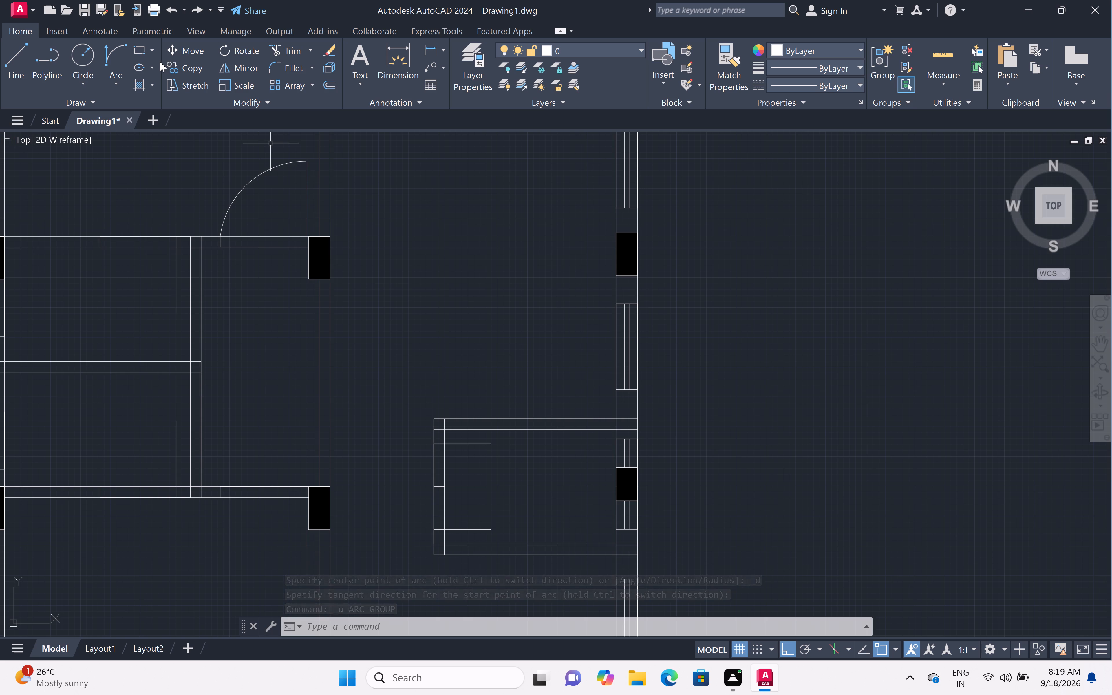
Draw a Start, End, Direction swing arc curving from the upper small room's door leaf end up to its jamb line.
{"action": "left_click", "coordinate": [121, 83]}
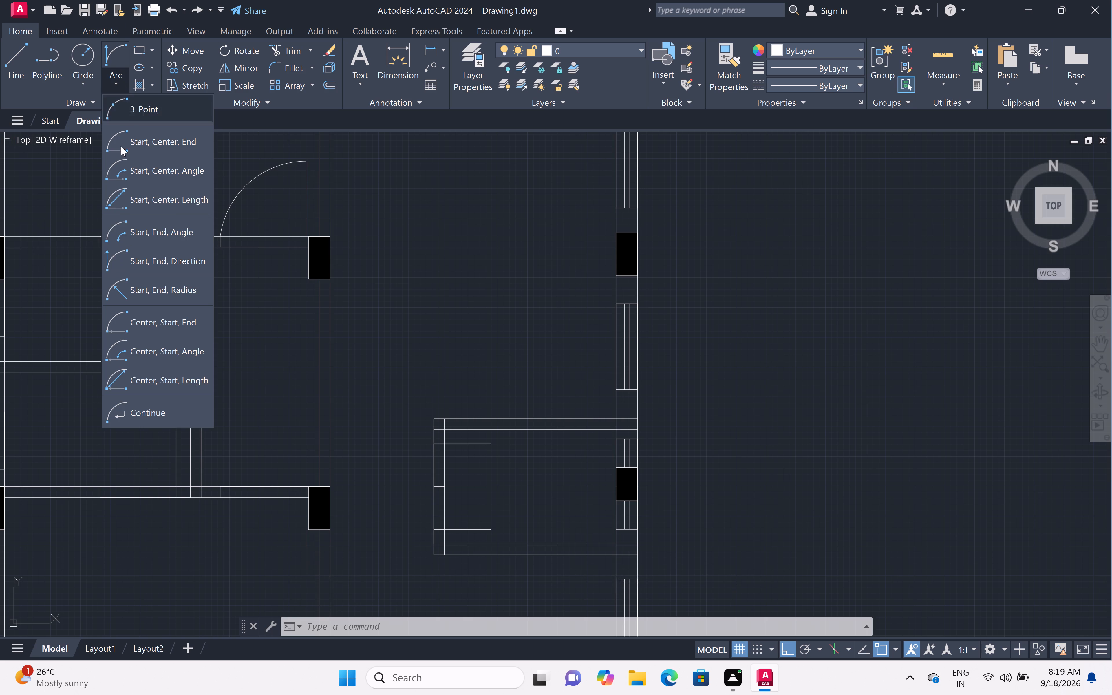
{"action": "left_click", "coordinate": [158, 263]}
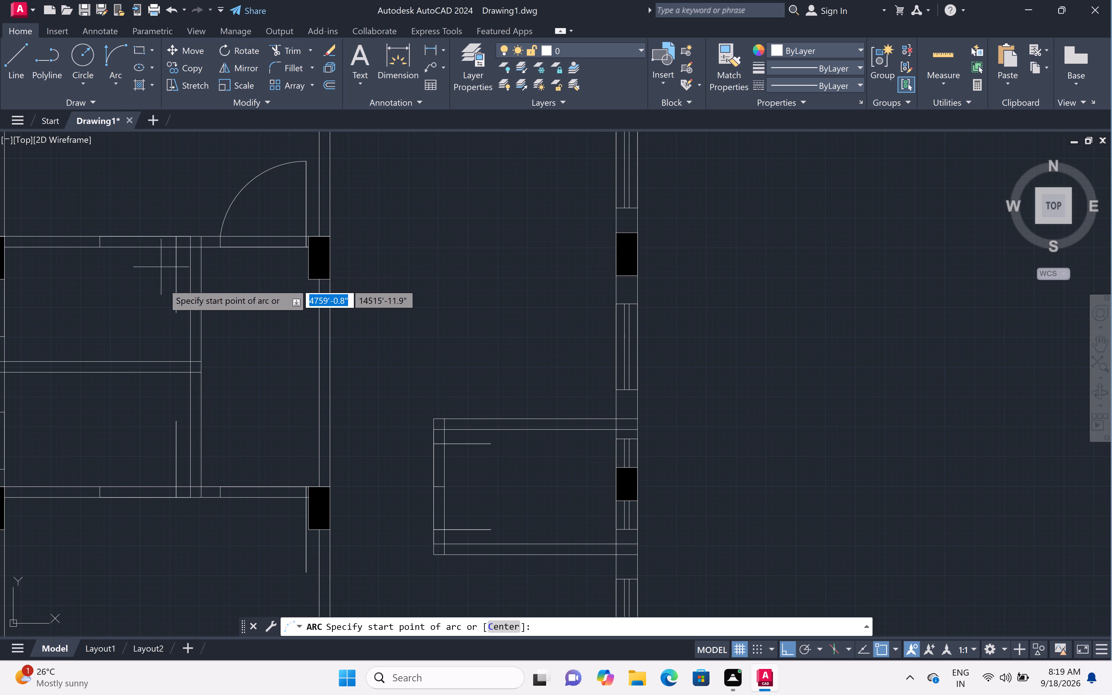
{"action": "left_click", "coordinate": [172, 312]}
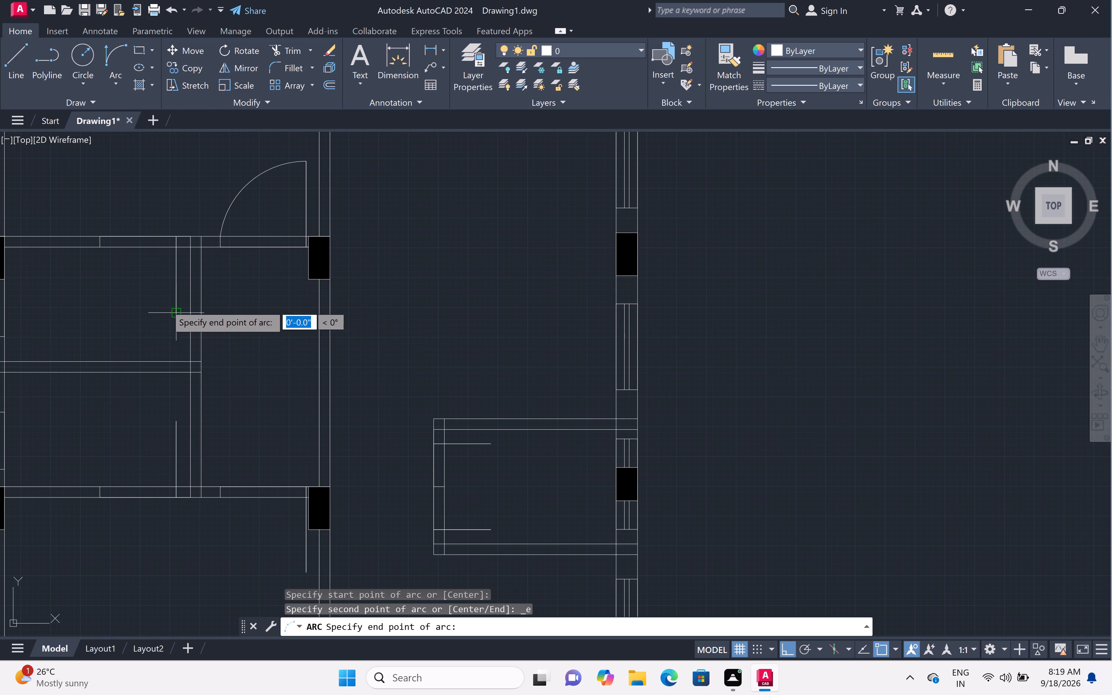
{"action": "double_click", "coordinate": [97, 247]}
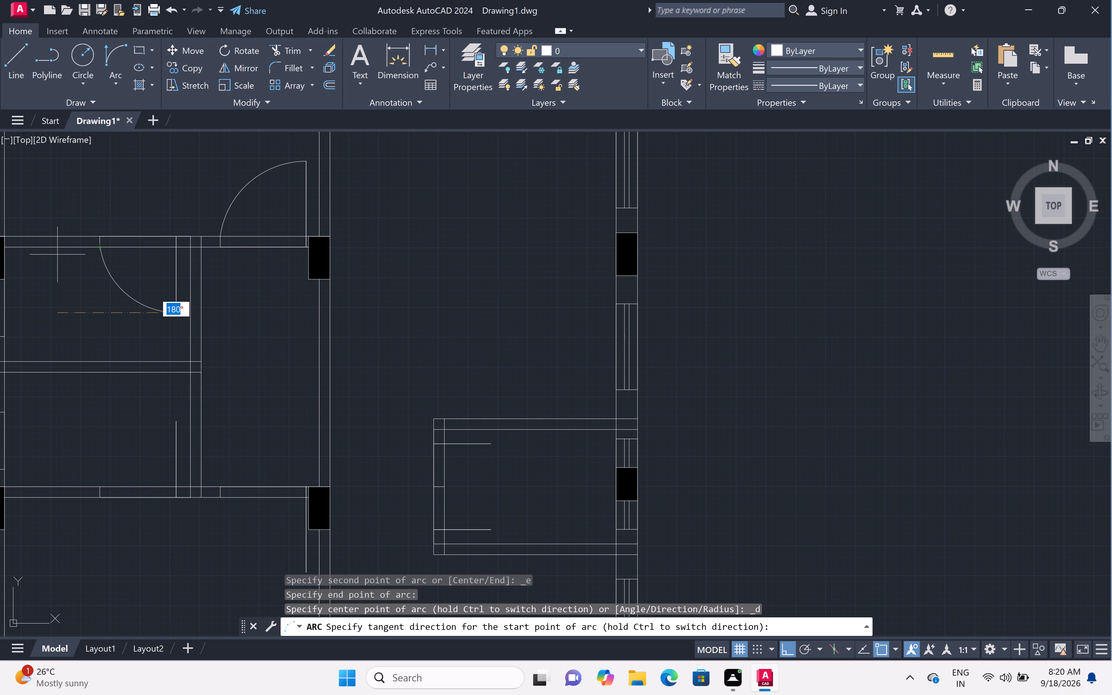
{"action": "left_click", "coordinate": [34, 266]}
Draw a Start, End, Direction swing arc from the lower small room's door leaf end down to its jamb line.
{"action": "scroll", "coordinate": [66, 248], "scroll_direction": "down", "scroll_amount": 3}
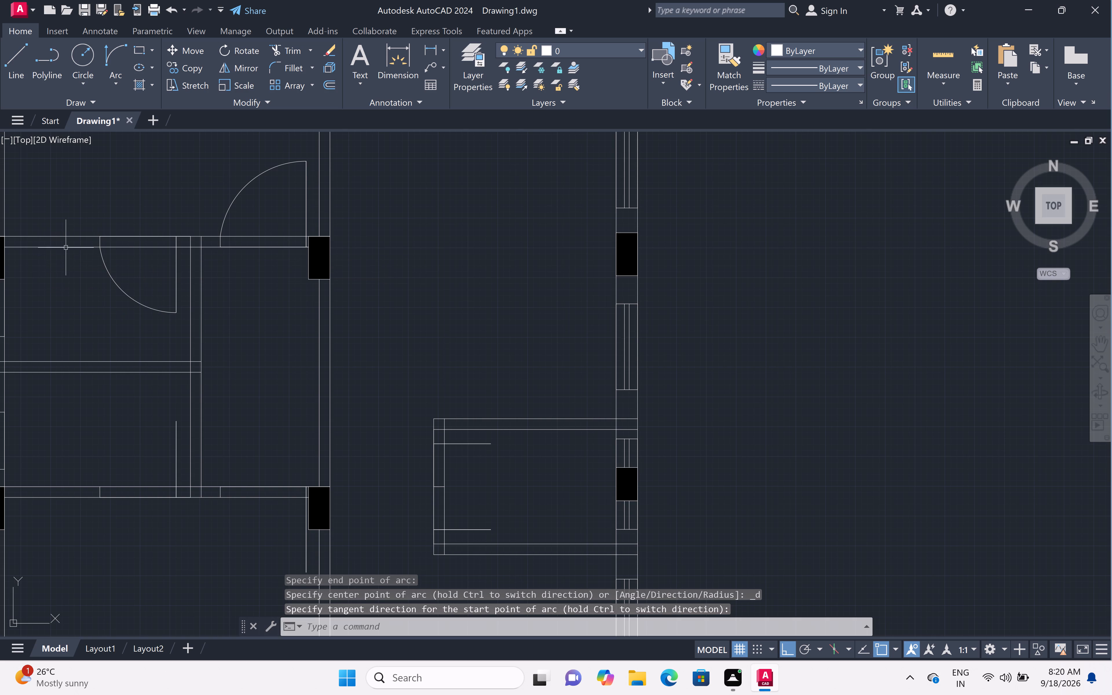
{"action": "scroll", "coordinate": [63, 300], "scroll_direction": "up", "scroll_amount": 4}
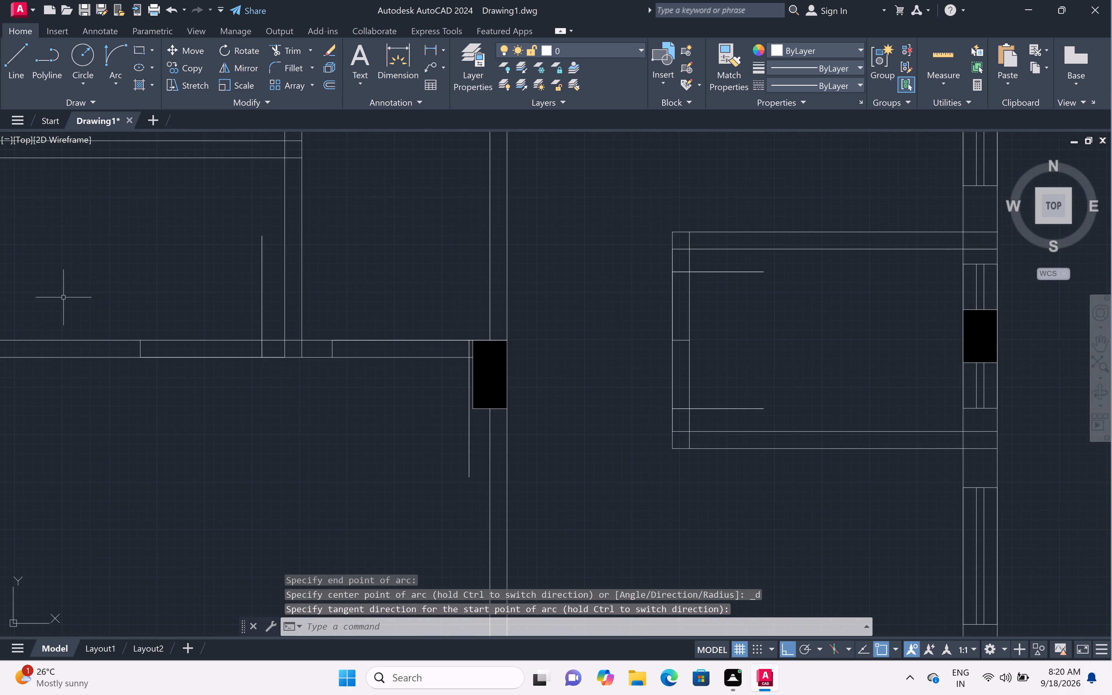
{"action": "left_click", "coordinate": [115, 87]}
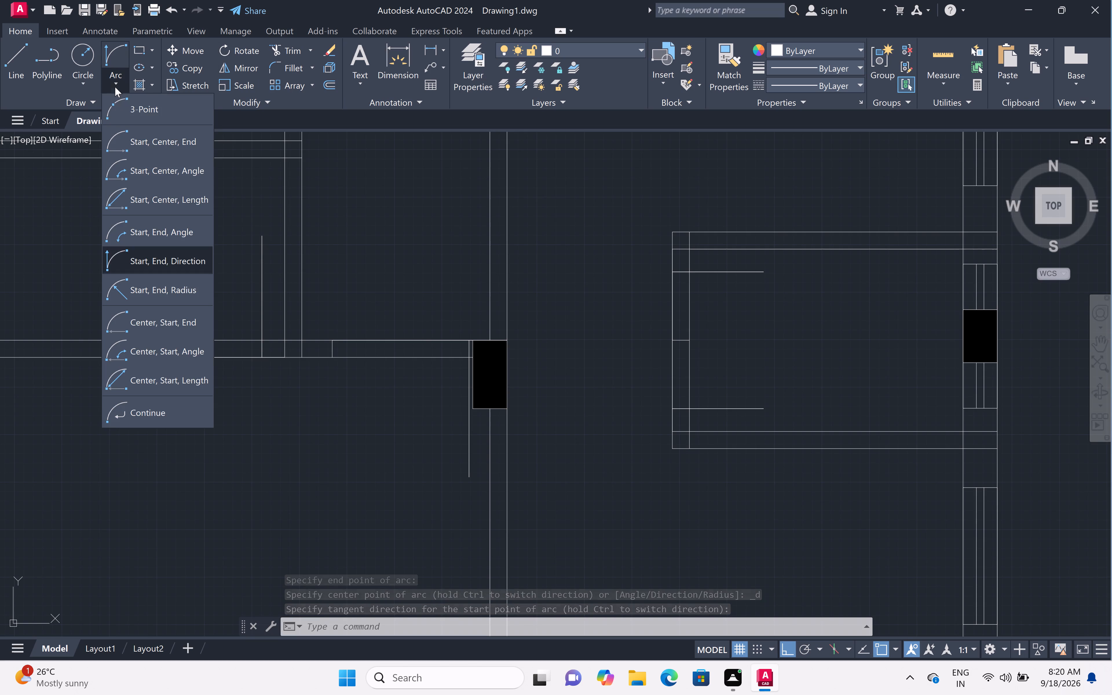
{"action": "left_click", "coordinate": [152, 261]}
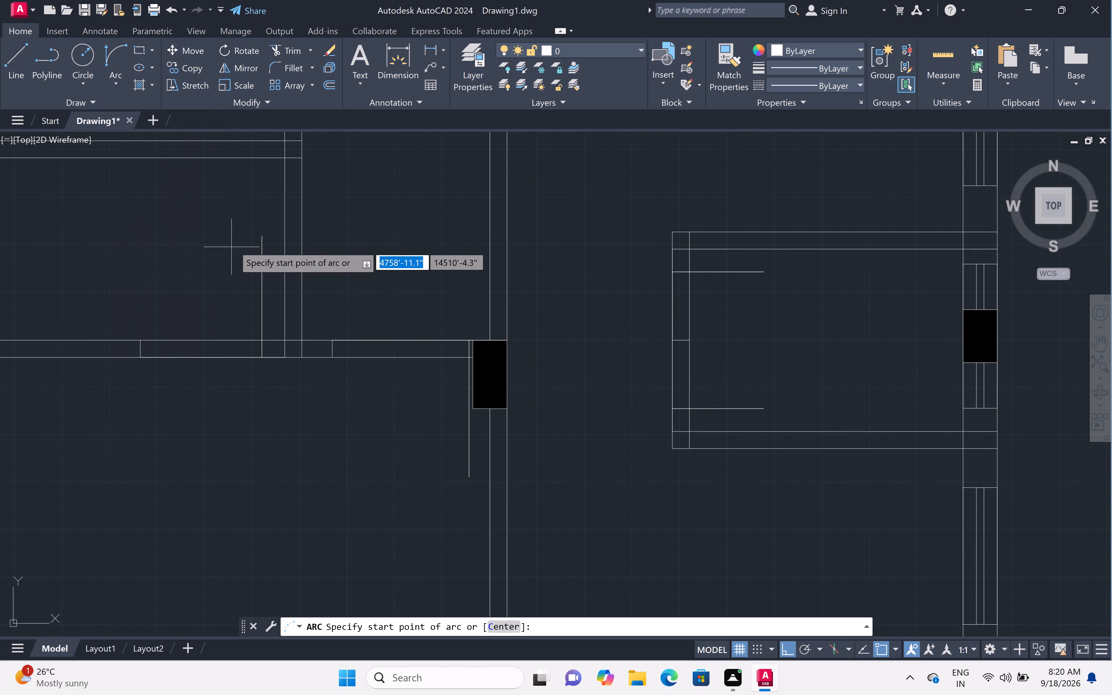
{"action": "left_click", "coordinate": [264, 236]}
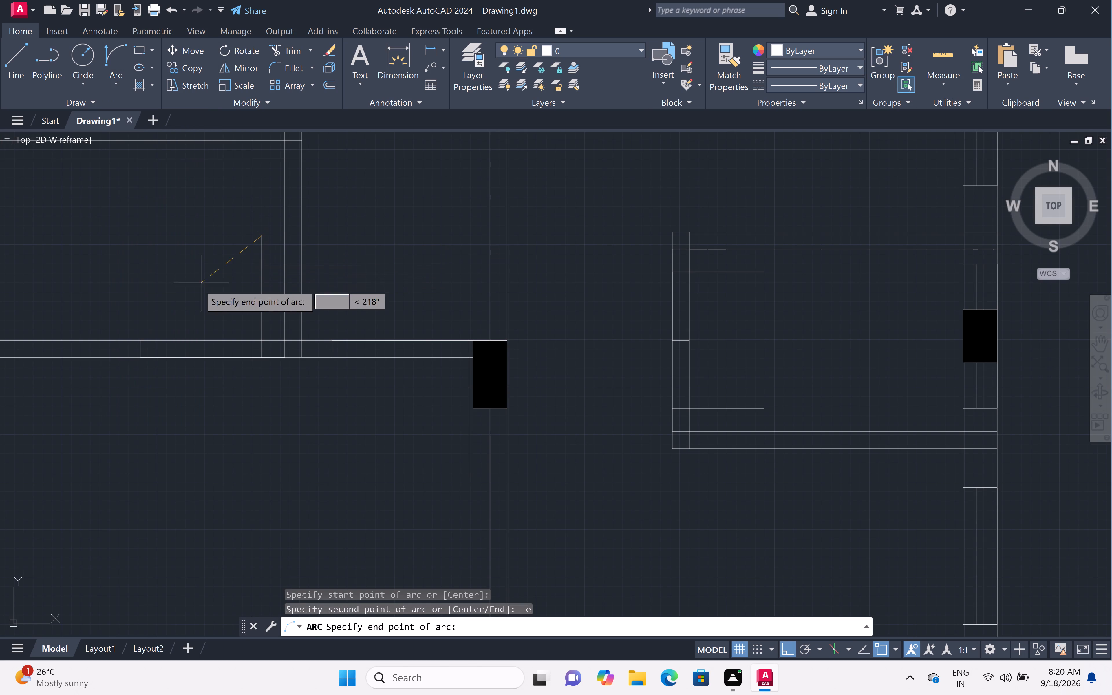
{"action": "left_click", "coordinate": [145, 342]}
{"action": "left_click", "coordinate": [50, 283]}
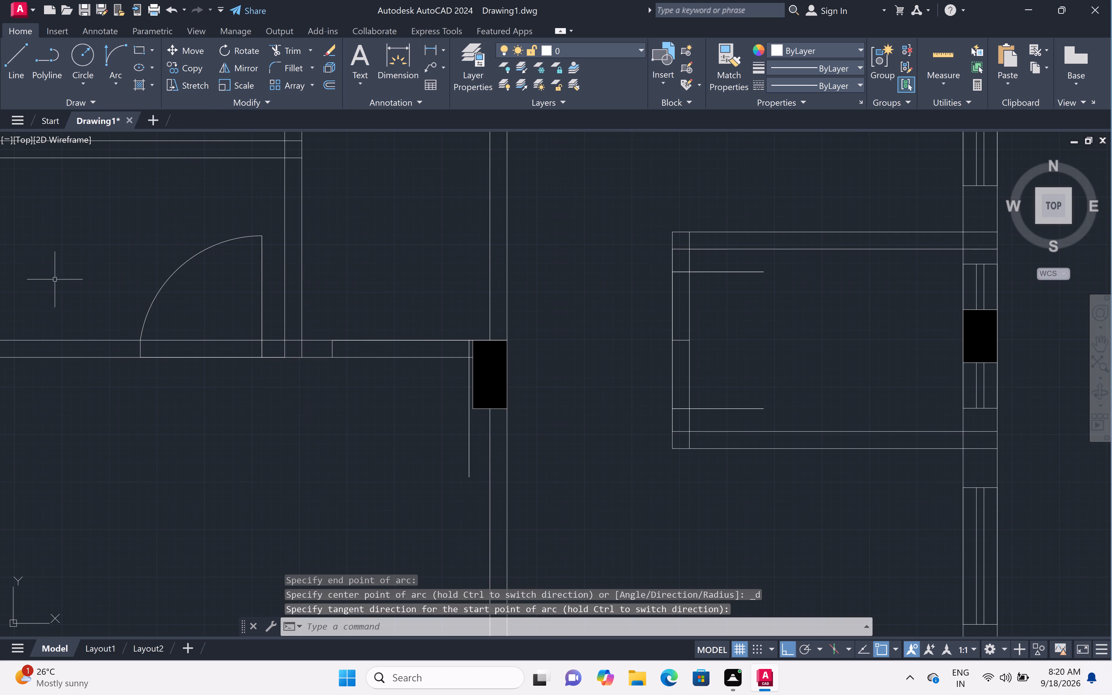
Draw a Start, End, Direction swing arc from the lower-left room's door leaf end up to the jamb line on the partition.
{"action": "scroll", "coordinate": [145, 241], "scroll_direction": "down", "scroll_amount": 3}
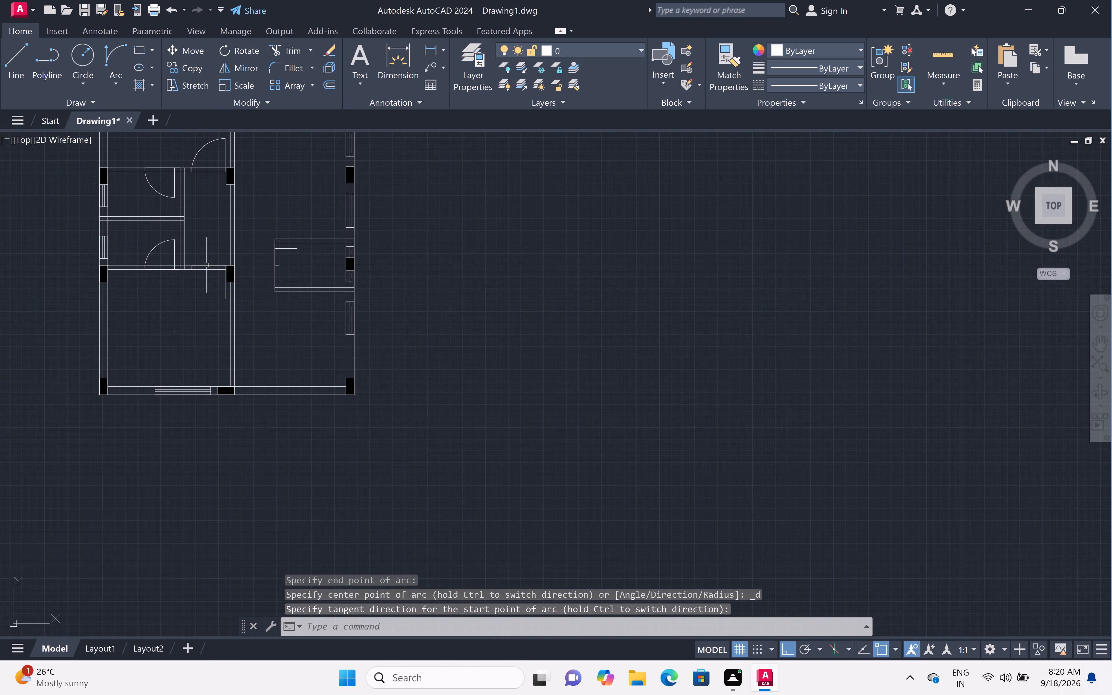
{"action": "scroll", "coordinate": [206, 265], "scroll_direction": "up", "scroll_amount": 3}
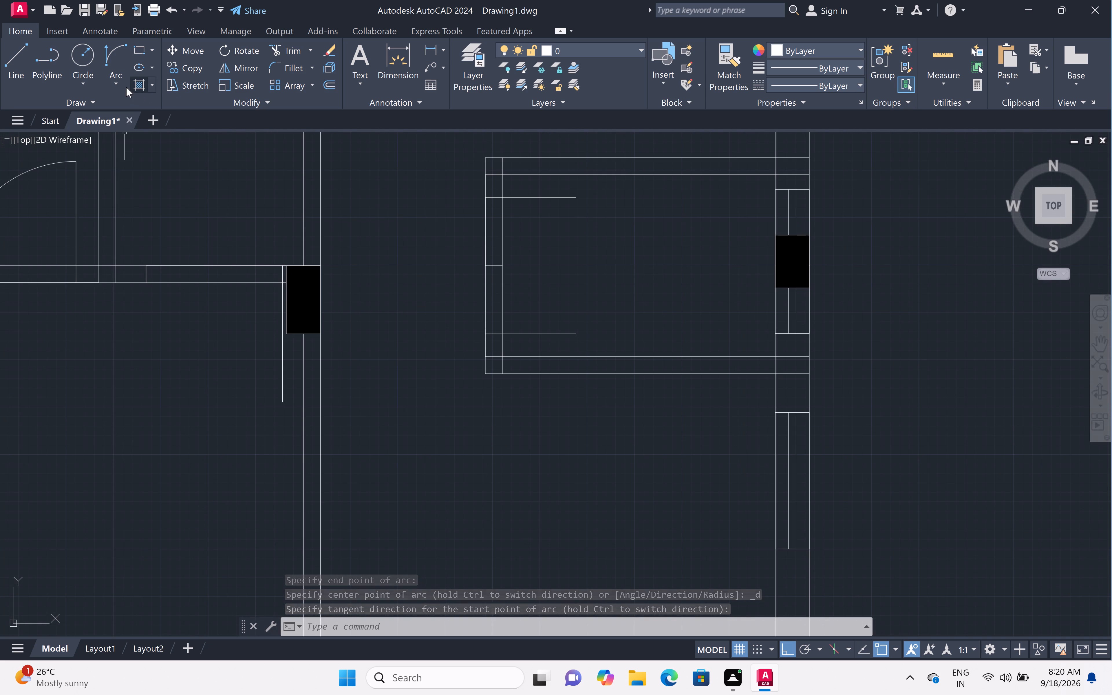
{"action": "left_click", "coordinate": [109, 84]}
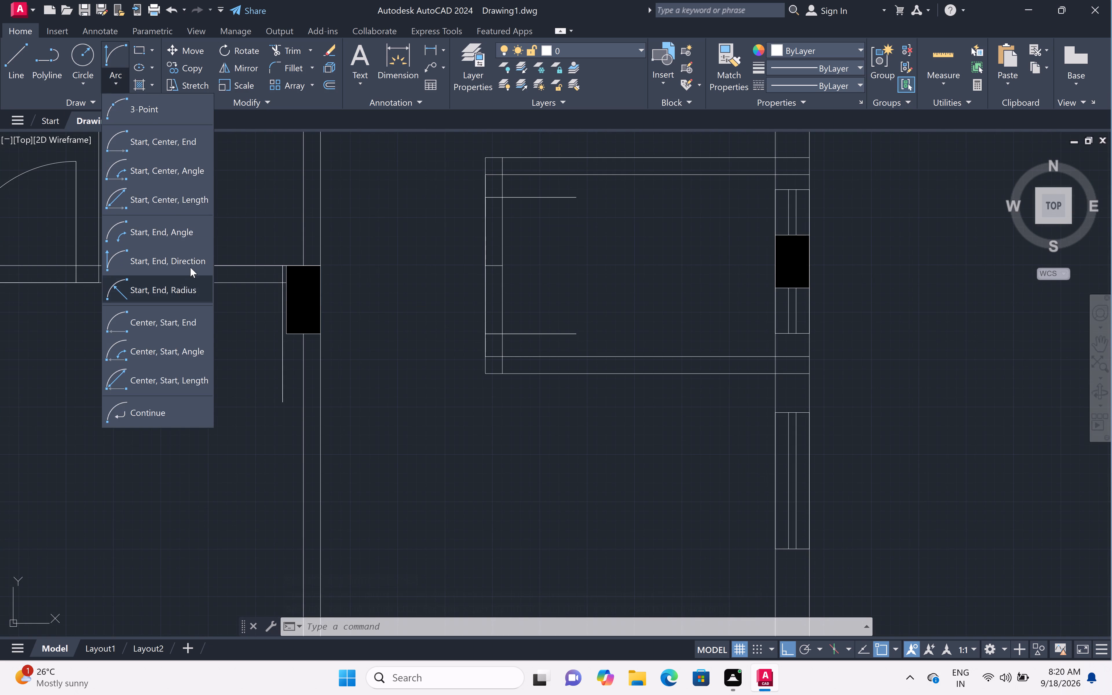
{"action": "left_click", "coordinate": [190, 267]}
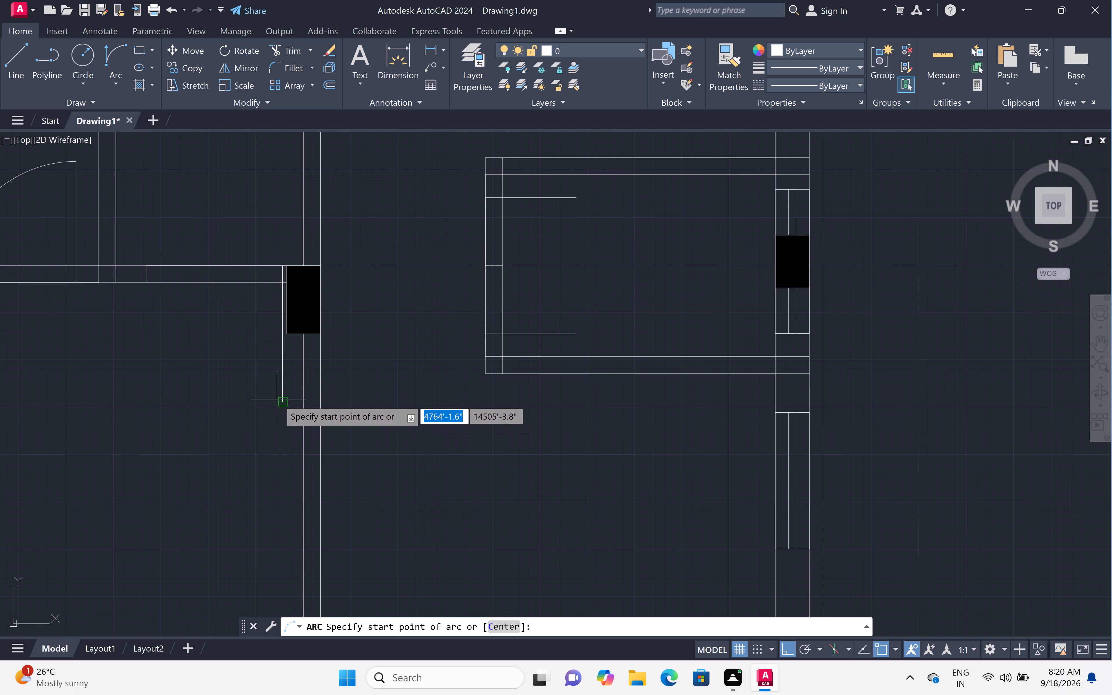
{"action": "left_click", "coordinate": [280, 401]}
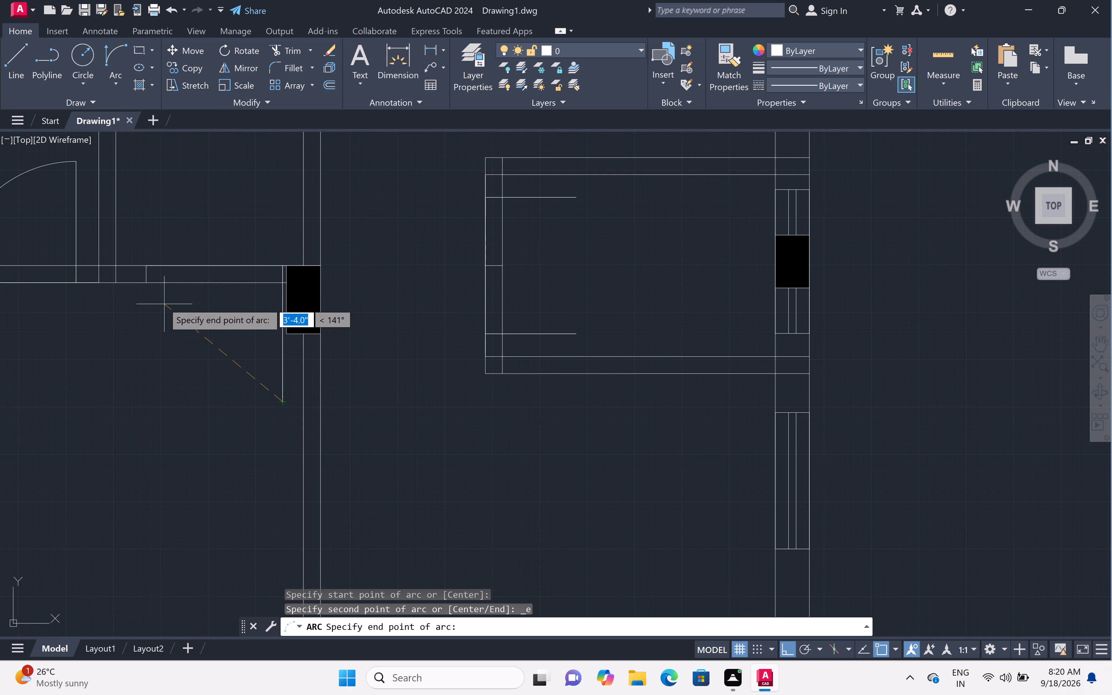
{"action": "left_click", "coordinate": [148, 287]}
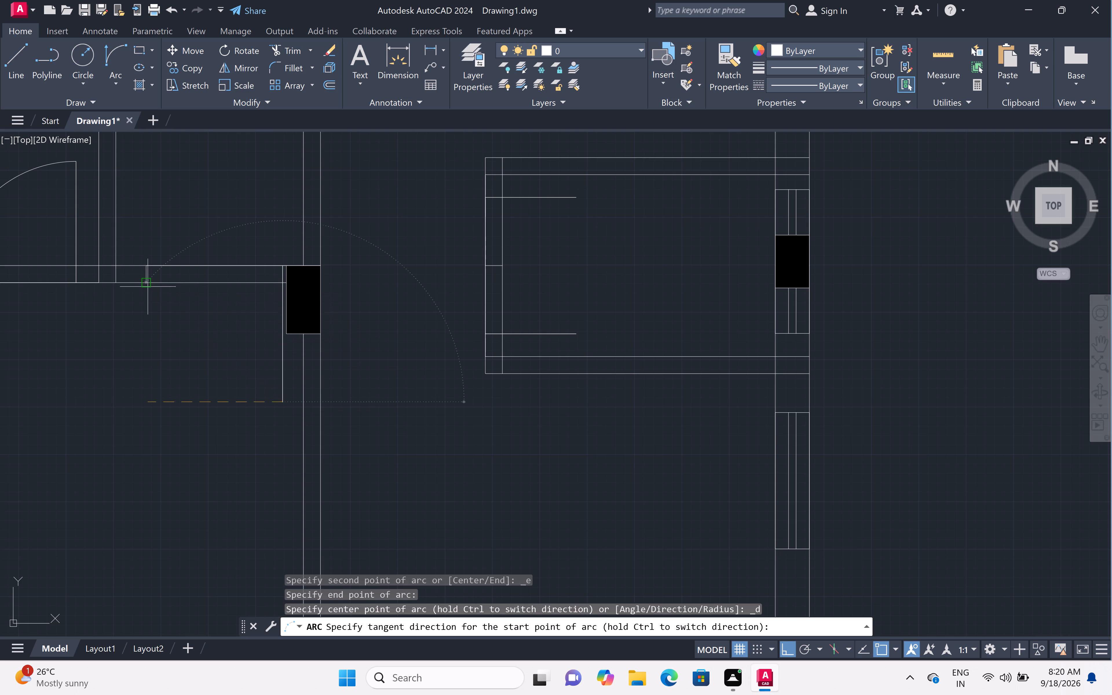
{"action": "left_click", "coordinate": [89, 343]}
Begin a Start, End, Direction swing arc for the paired door in the top wall near the upper-right corner column.
{"action": "scroll", "coordinate": [313, 209], "scroll_direction": "down", "scroll_amount": 4}
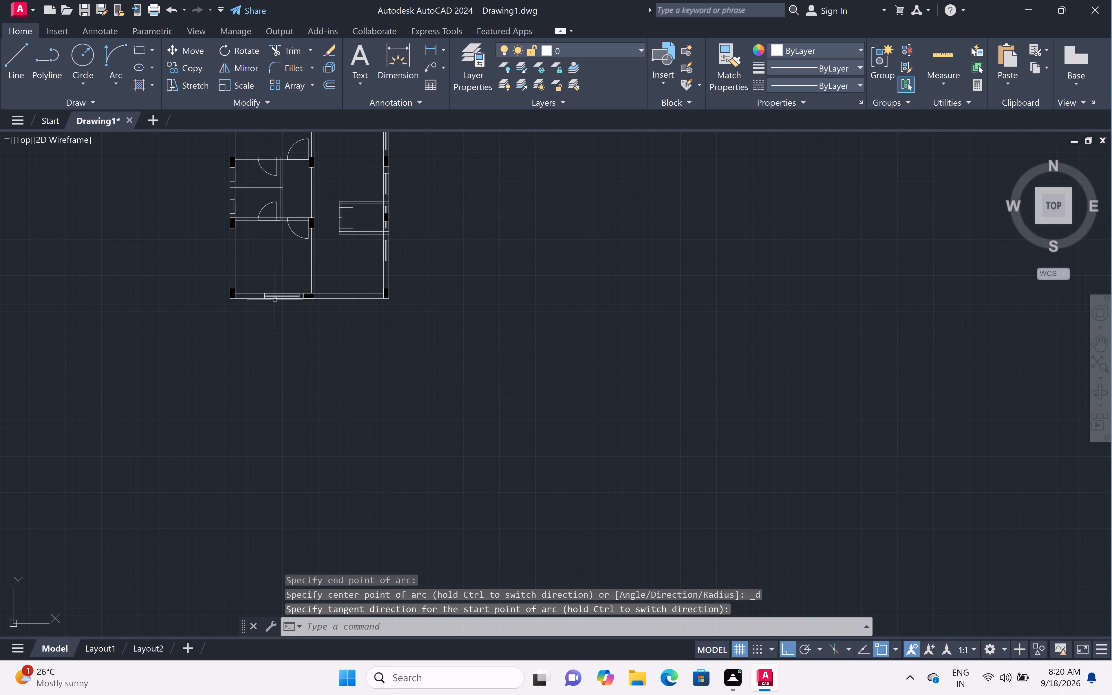
{"action": "scroll", "coordinate": [298, 283], "scroll_direction": "down", "scroll_amount": 1}
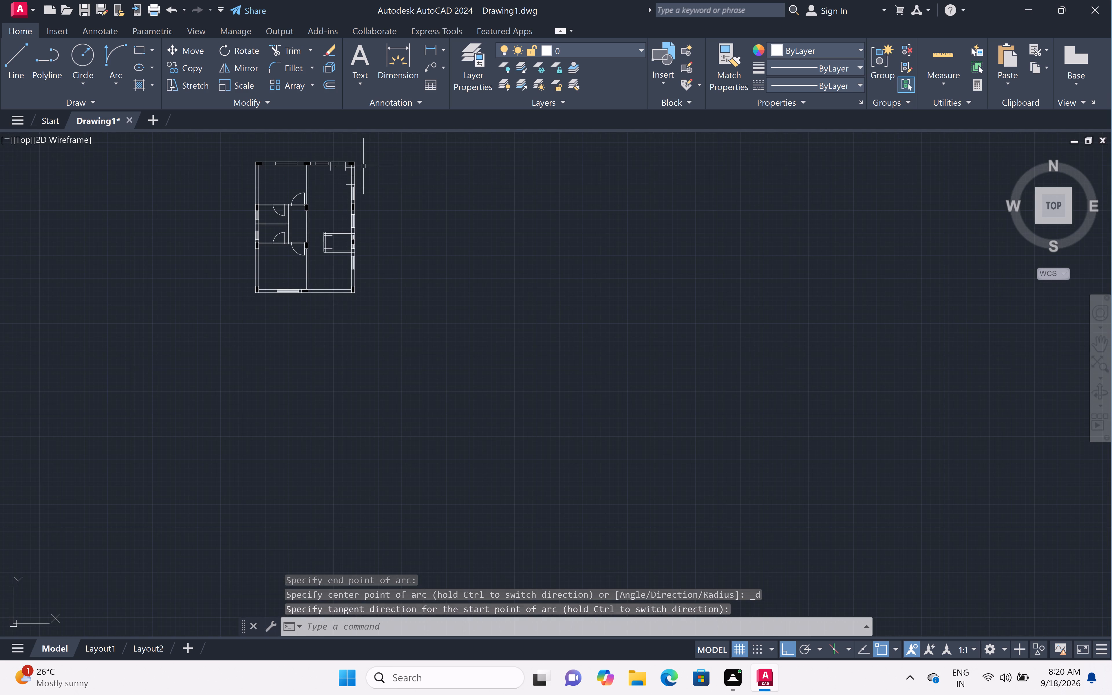
{"action": "scroll", "coordinate": [355, 157], "scroll_direction": "up", "scroll_amount": 4}
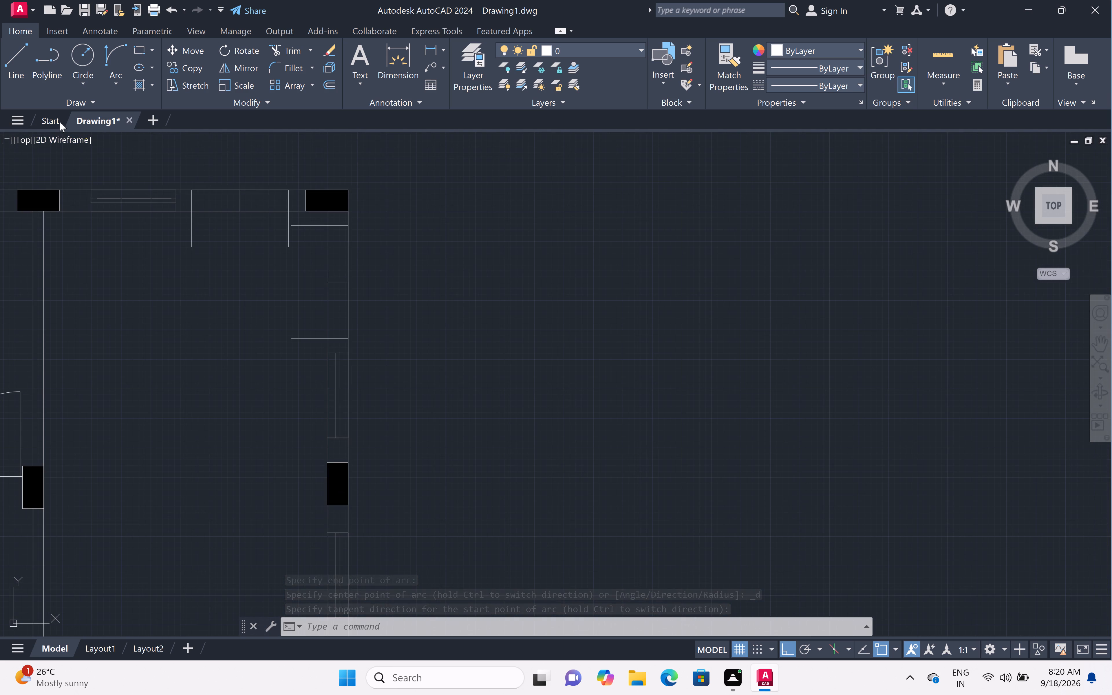
{"action": "left_click", "coordinate": [110, 78]}
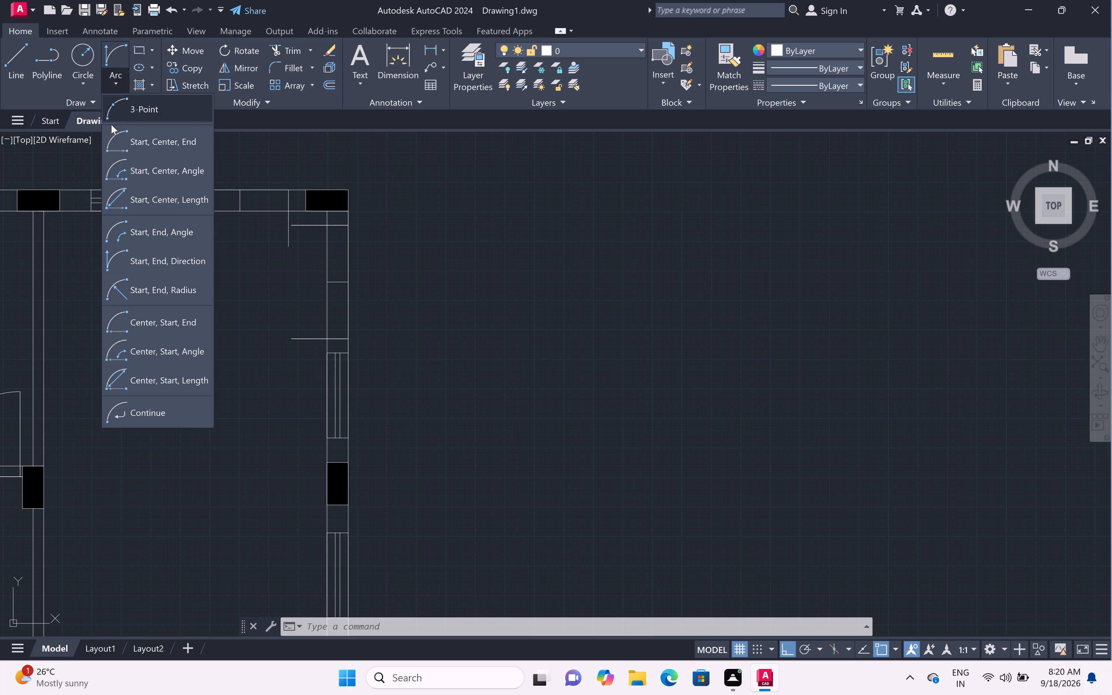
{"action": "left_click", "coordinate": [144, 253]}
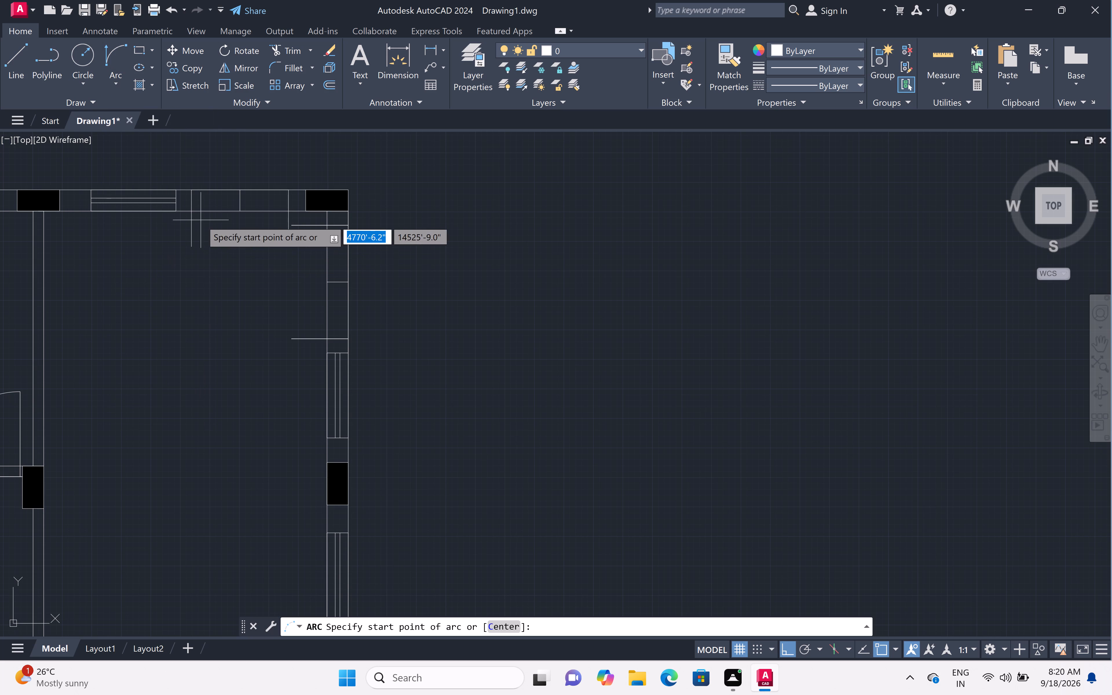
Draw Start, End, Direction swing arcs from both leaf ends of the top wall's paired door, meeting at the opening's centre line.
{"action": "left_click", "coordinate": [193, 248]}
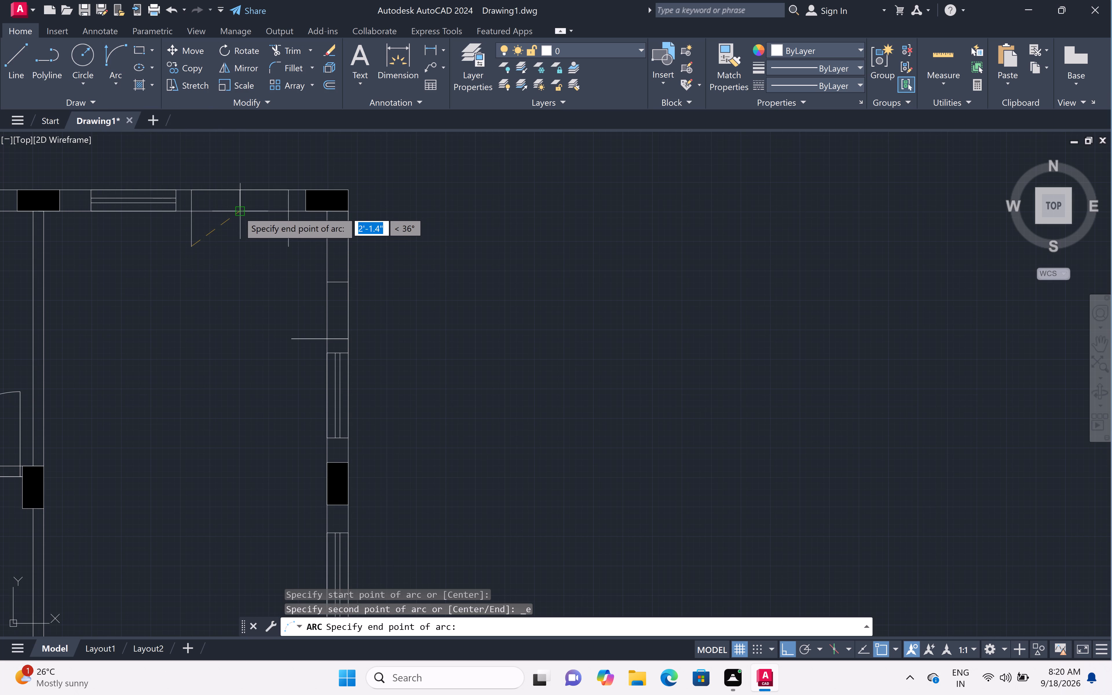
{"action": "left_click", "coordinate": [238, 211]}
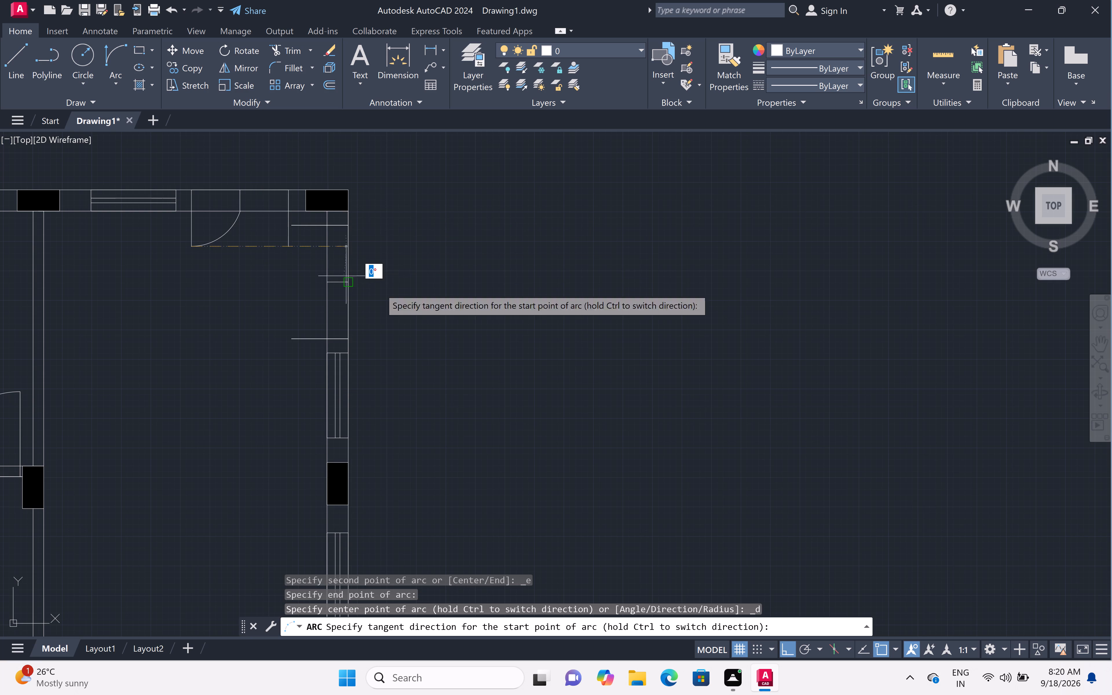
{"action": "left_click", "coordinate": [489, 308]}
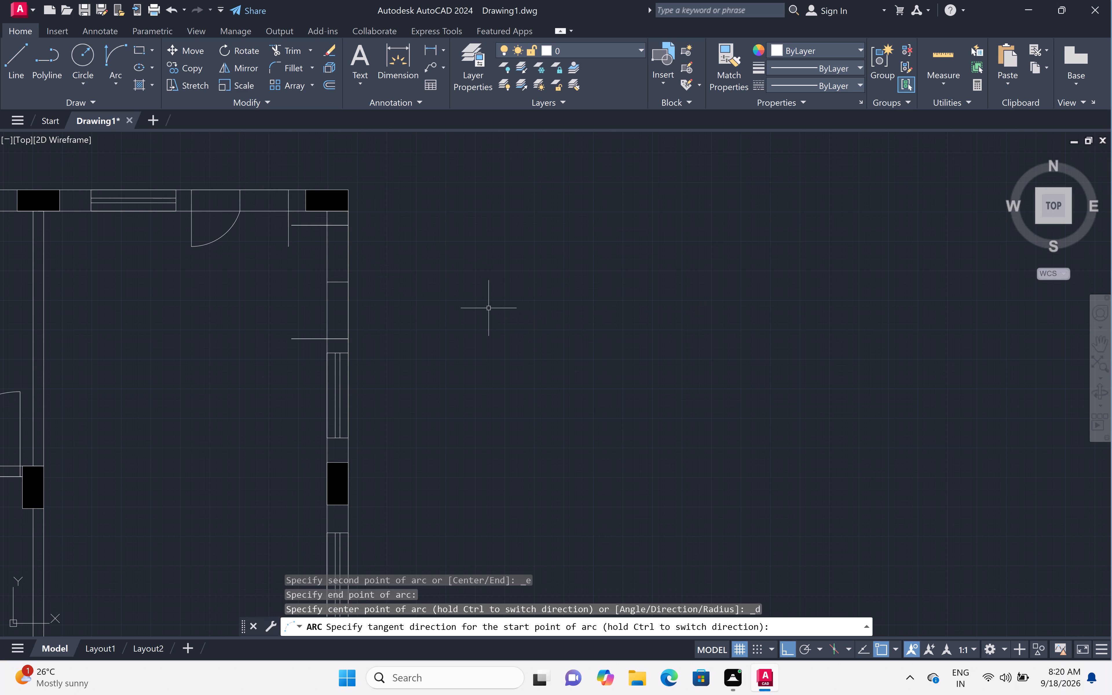
{"action": "left_click", "coordinate": [112, 80]}
{"action": "left_click", "coordinate": [188, 255]}
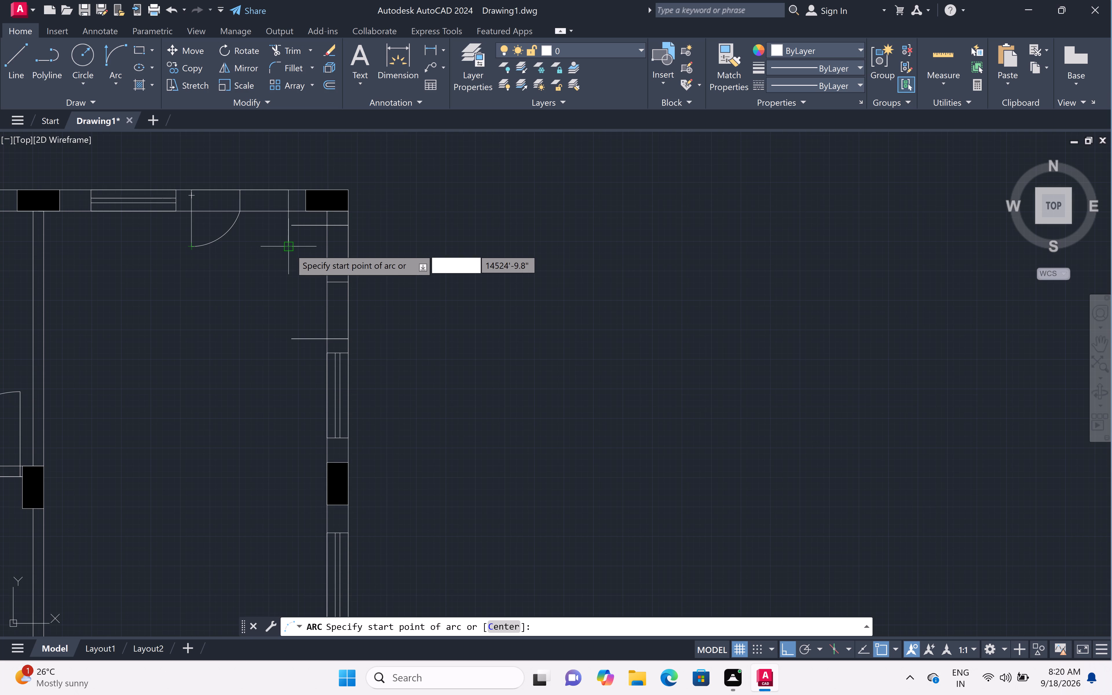
{"action": "left_click", "coordinate": [290, 248]}
{"action": "left_click", "coordinate": [237, 208]}
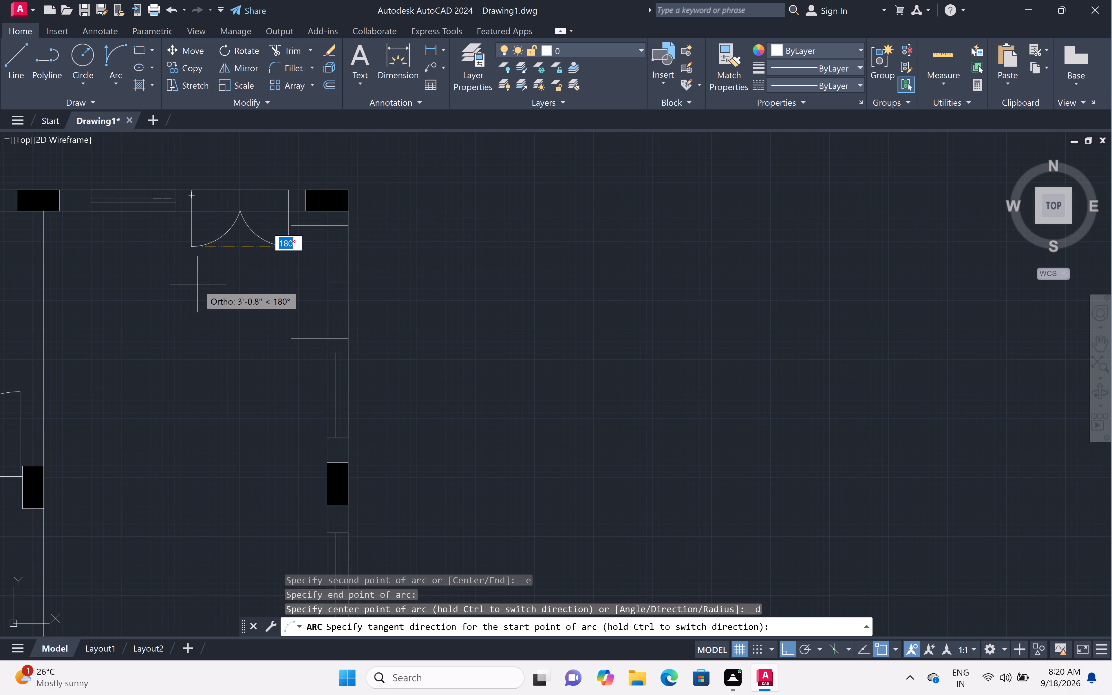
{"action": "left_click", "coordinate": [174, 290]}
Draw a Start, End, Direction swing arc from the upper leaf end of the right outer wall's paired door down to its centre line.
{"action": "scroll", "coordinate": [183, 265], "scroll_direction": "down", "scroll_amount": 1}
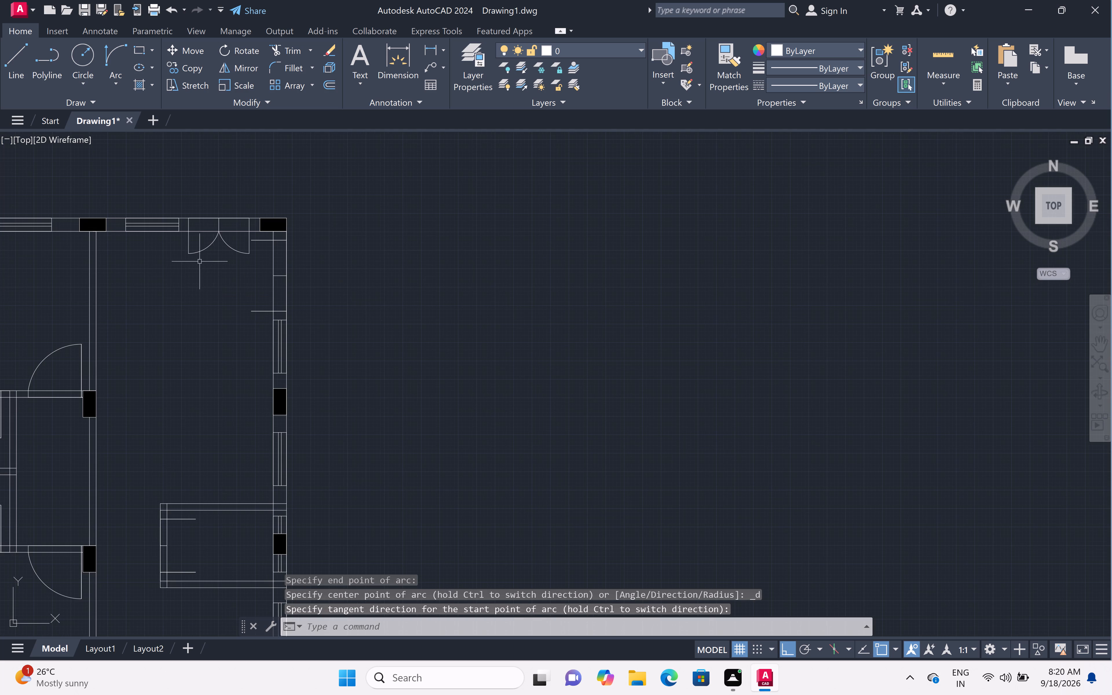
{"action": "scroll", "coordinate": [296, 256], "scroll_direction": "up", "scroll_amount": 1}
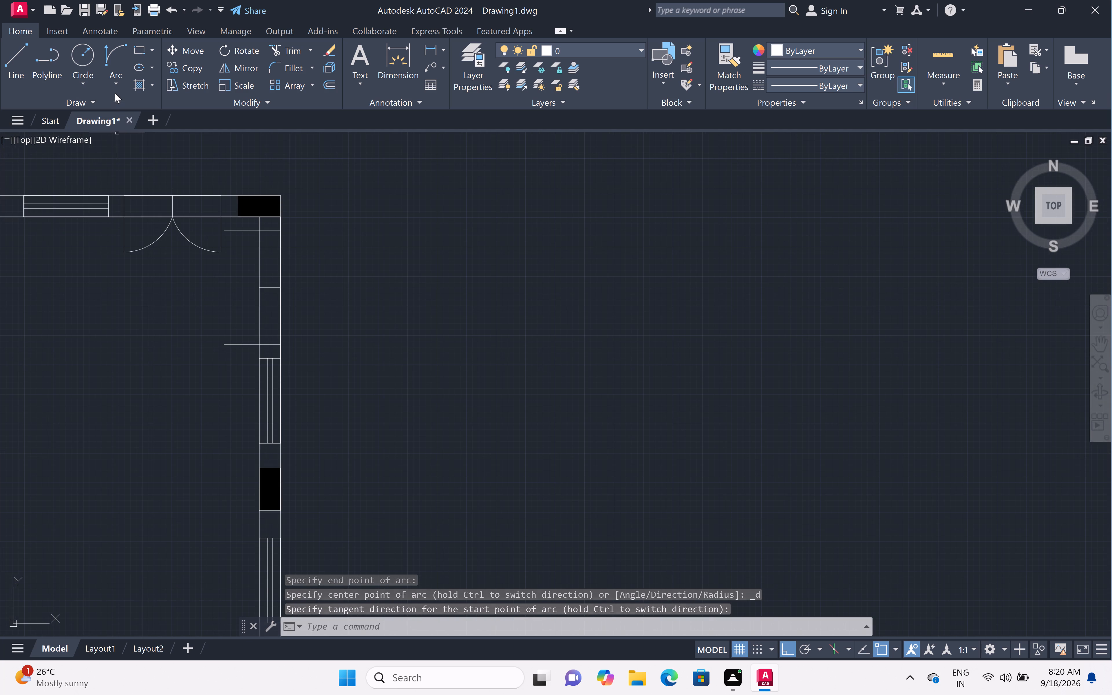
{"action": "double_click", "coordinate": [119, 83]}
{"action": "left_click", "coordinate": [111, 83]}
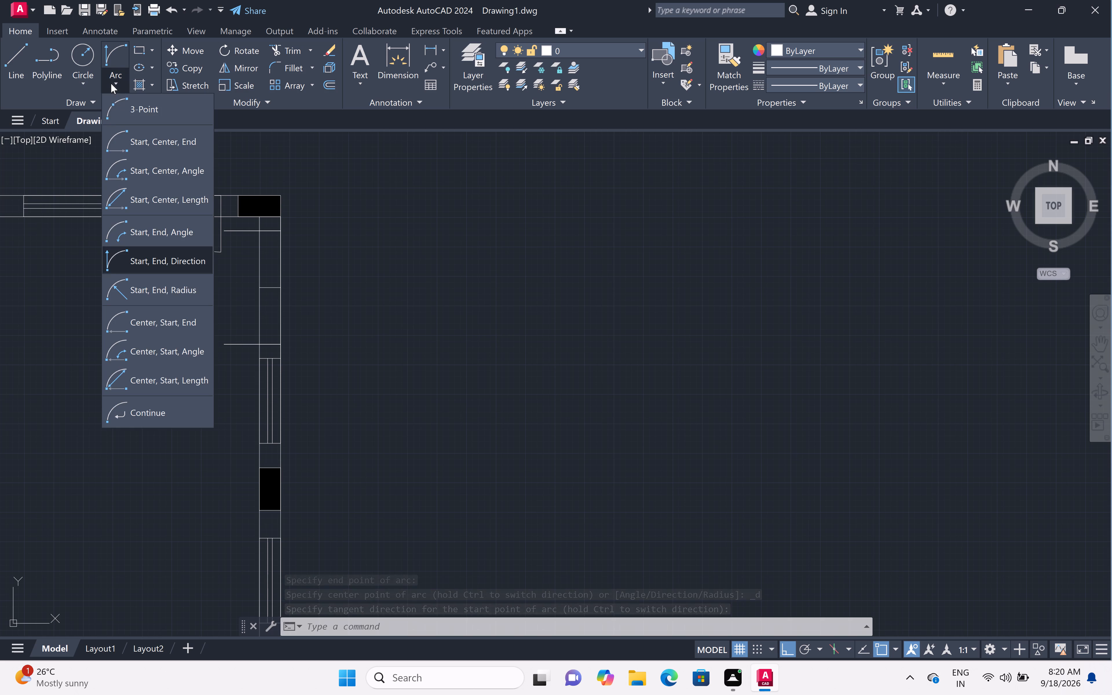
{"action": "left_click", "coordinate": [142, 259]}
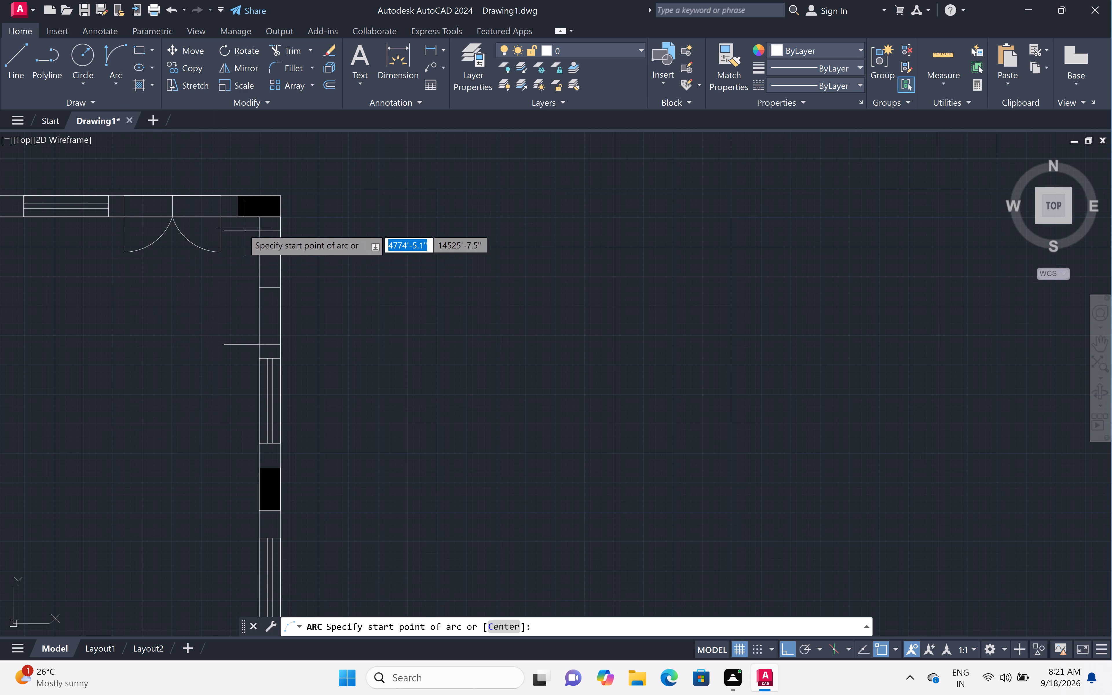
{"action": "left_click", "coordinate": [226, 232]}
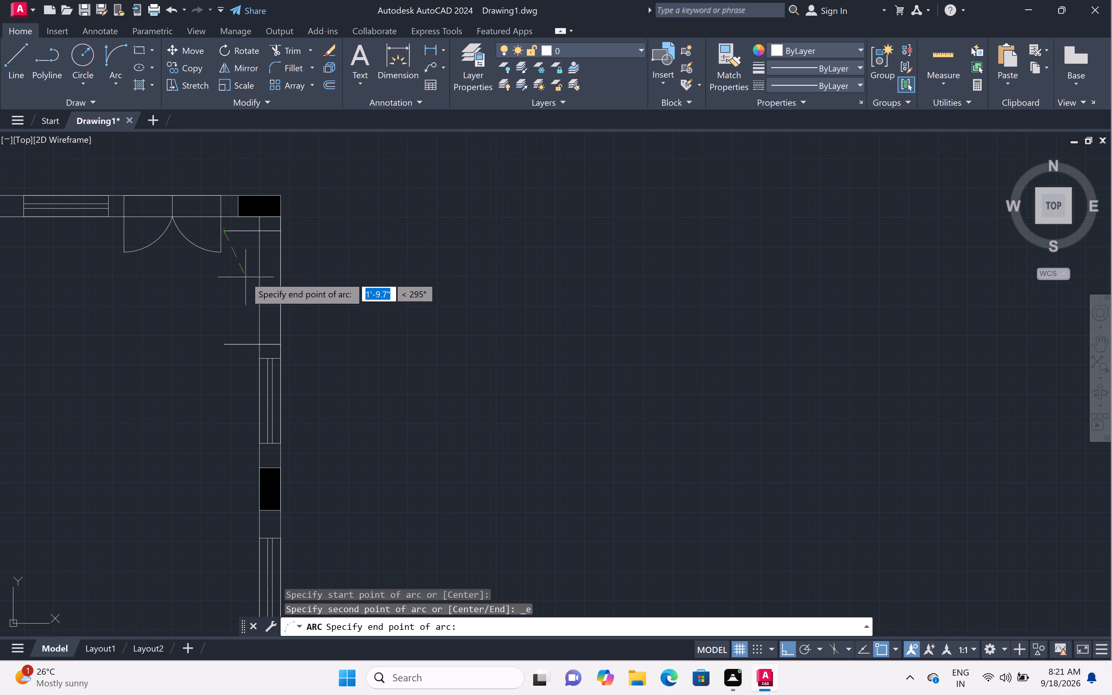
{"action": "left_click", "coordinate": [259, 291]}
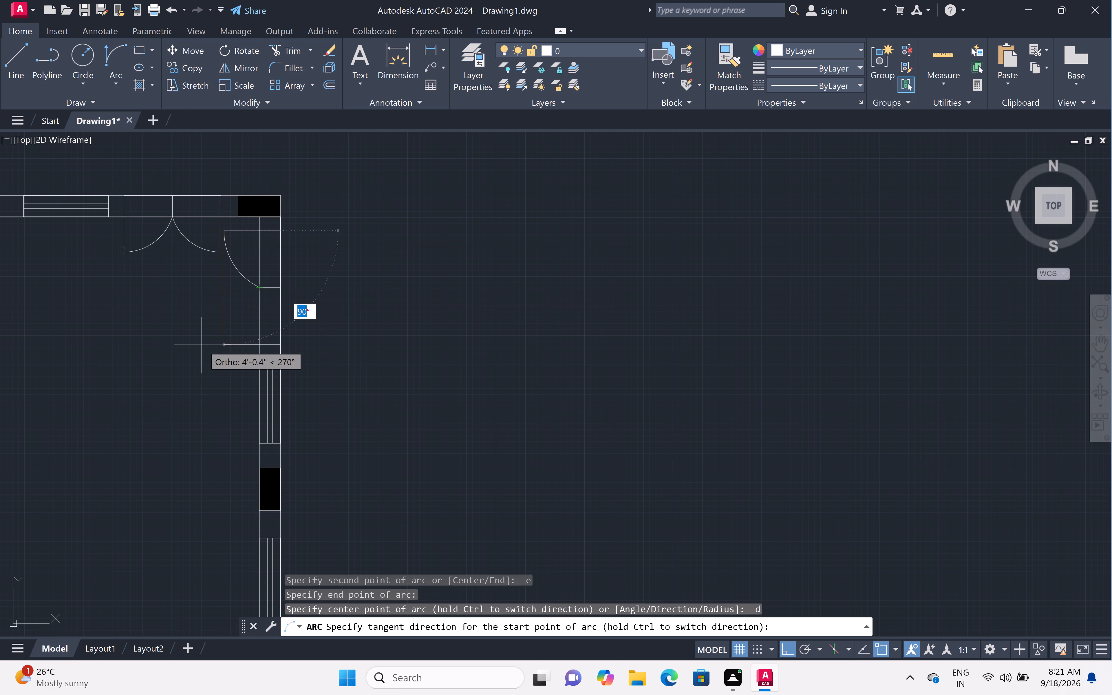
{"action": "left_click", "coordinate": [202, 345]}
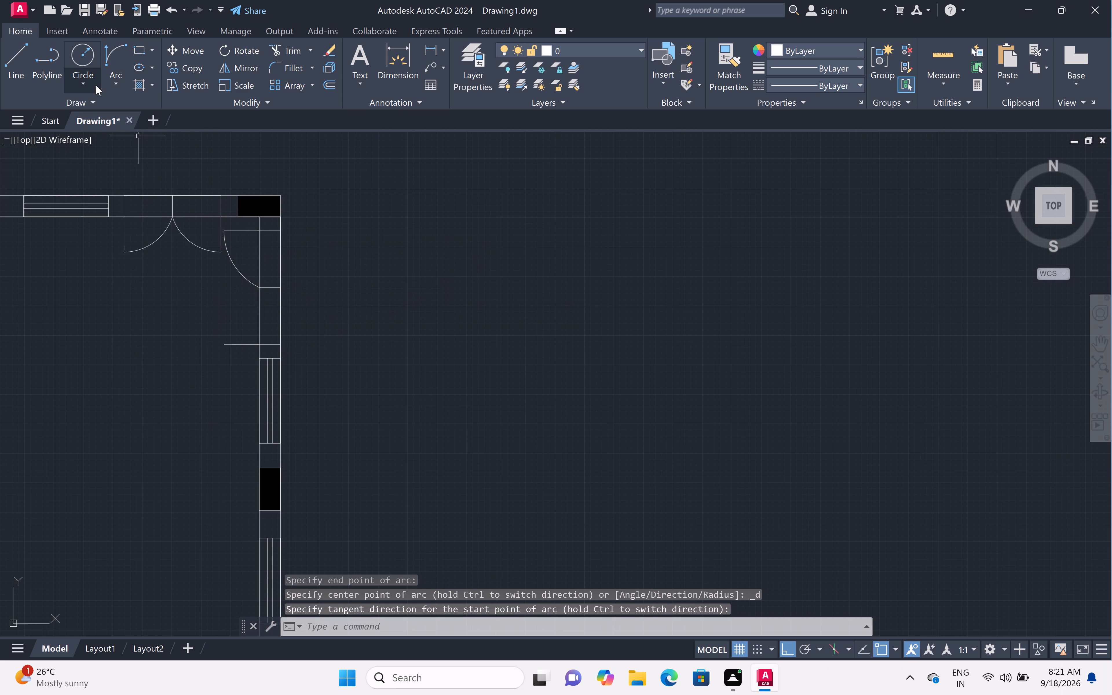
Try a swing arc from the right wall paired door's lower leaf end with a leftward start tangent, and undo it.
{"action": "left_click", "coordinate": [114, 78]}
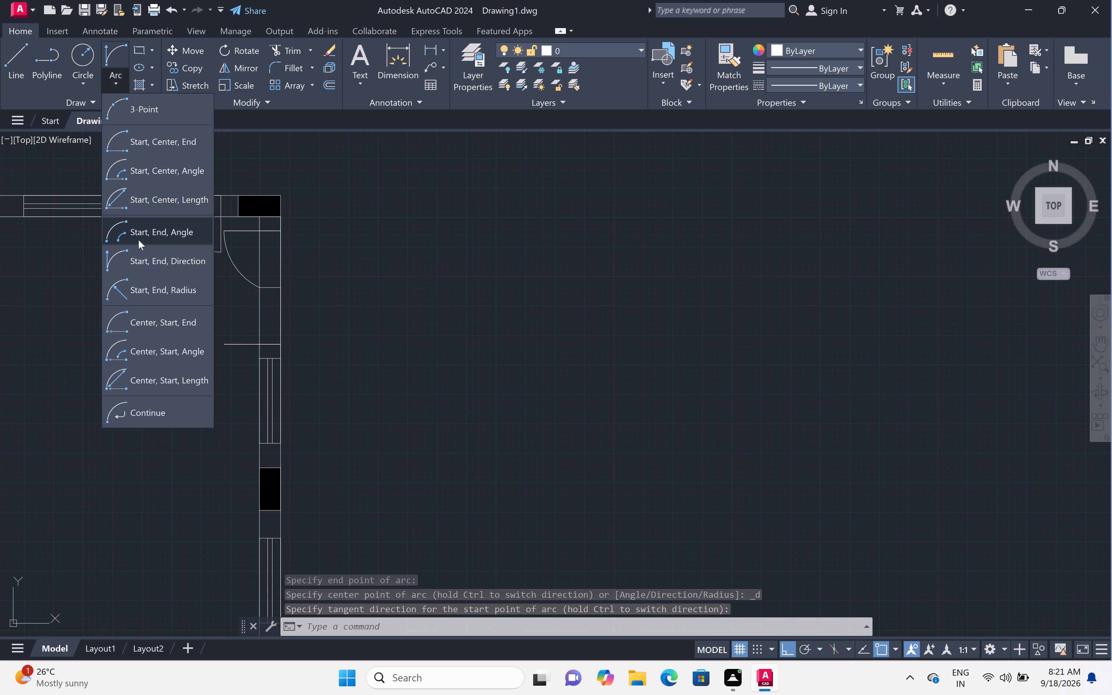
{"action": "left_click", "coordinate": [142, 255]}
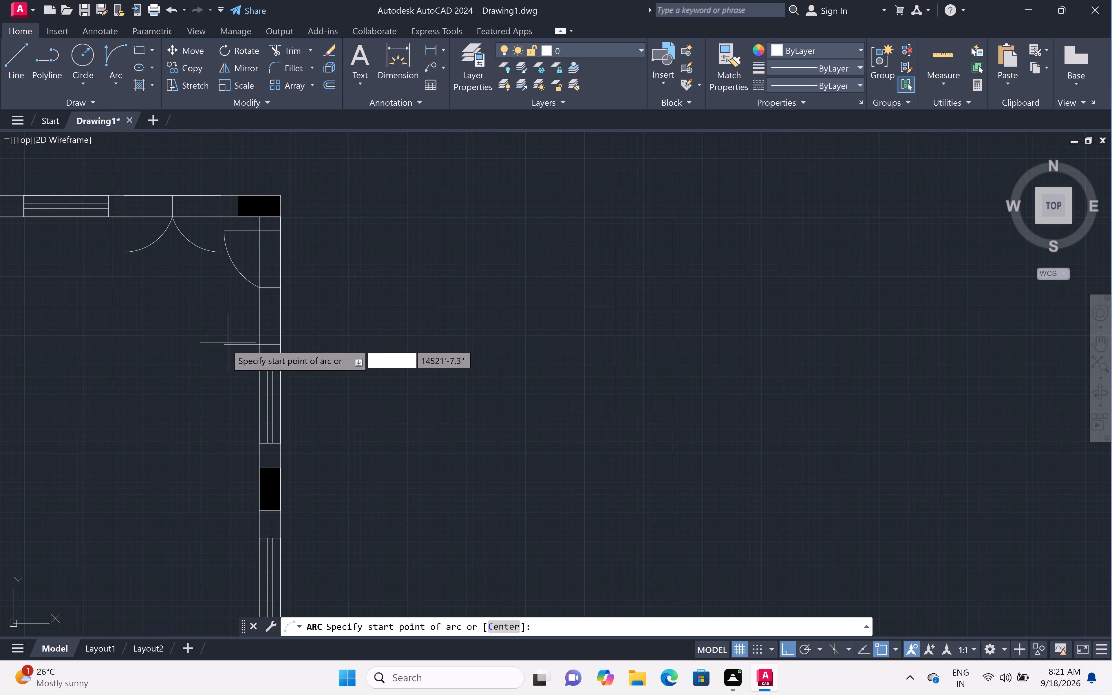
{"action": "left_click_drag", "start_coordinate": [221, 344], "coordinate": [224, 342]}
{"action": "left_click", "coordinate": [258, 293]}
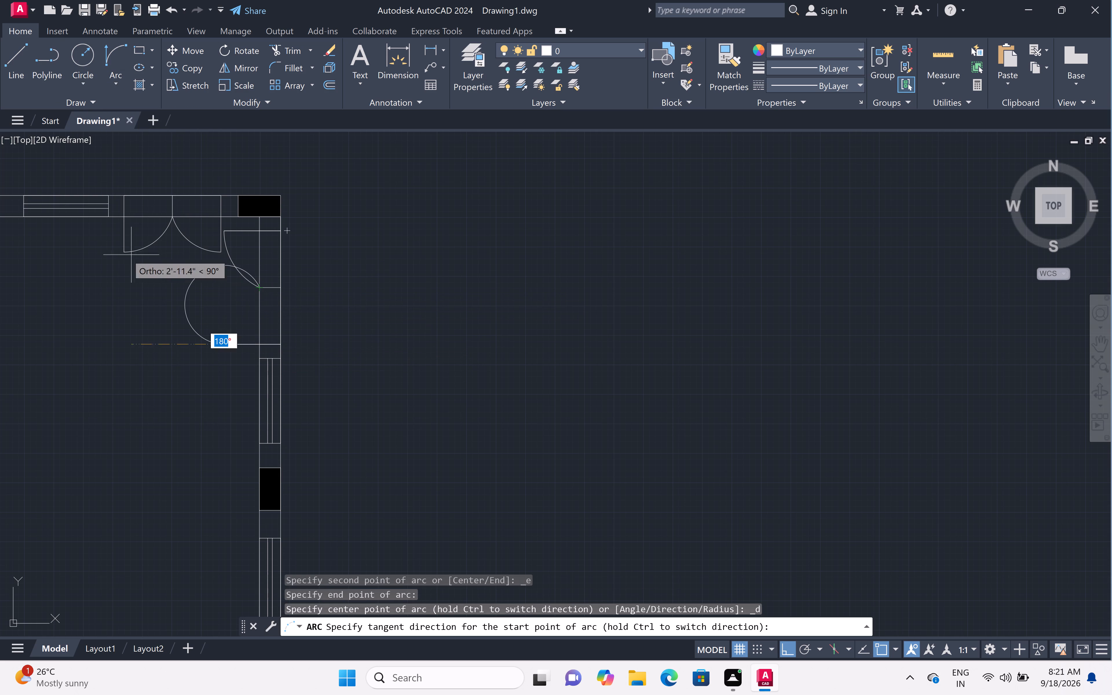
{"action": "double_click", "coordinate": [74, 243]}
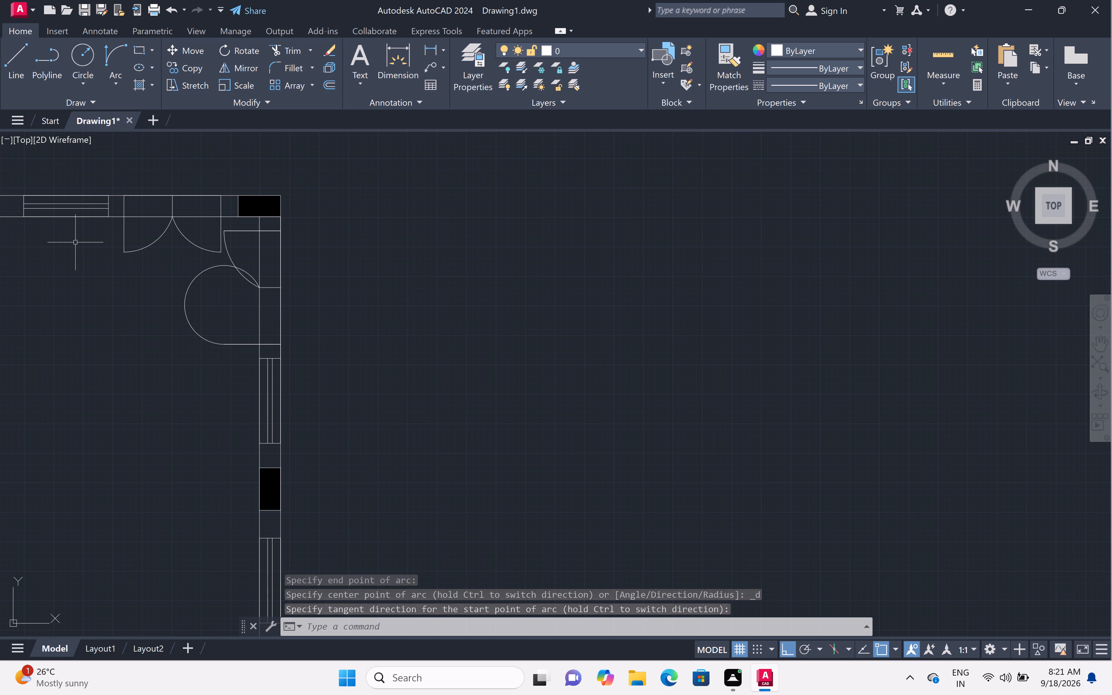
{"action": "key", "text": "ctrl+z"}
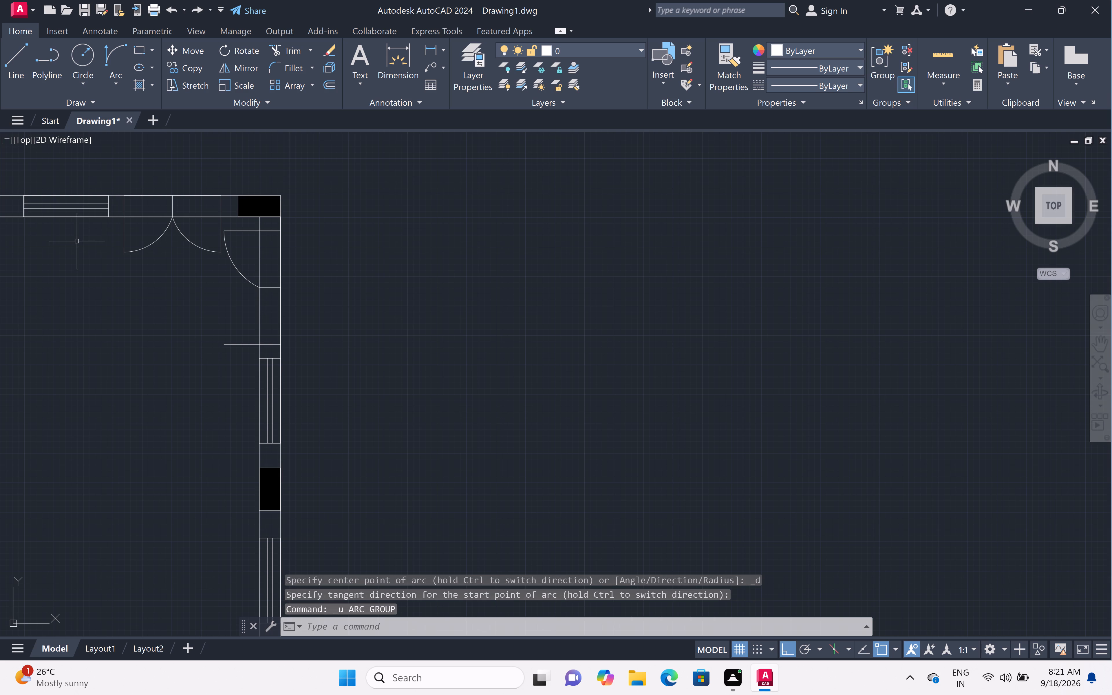
Draw a Start, End, Direction swing arc from the right wall paired door's lower leaf end up to the centre line, with an upward tangent.
{"action": "left_click", "coordinate": [112, 84]}
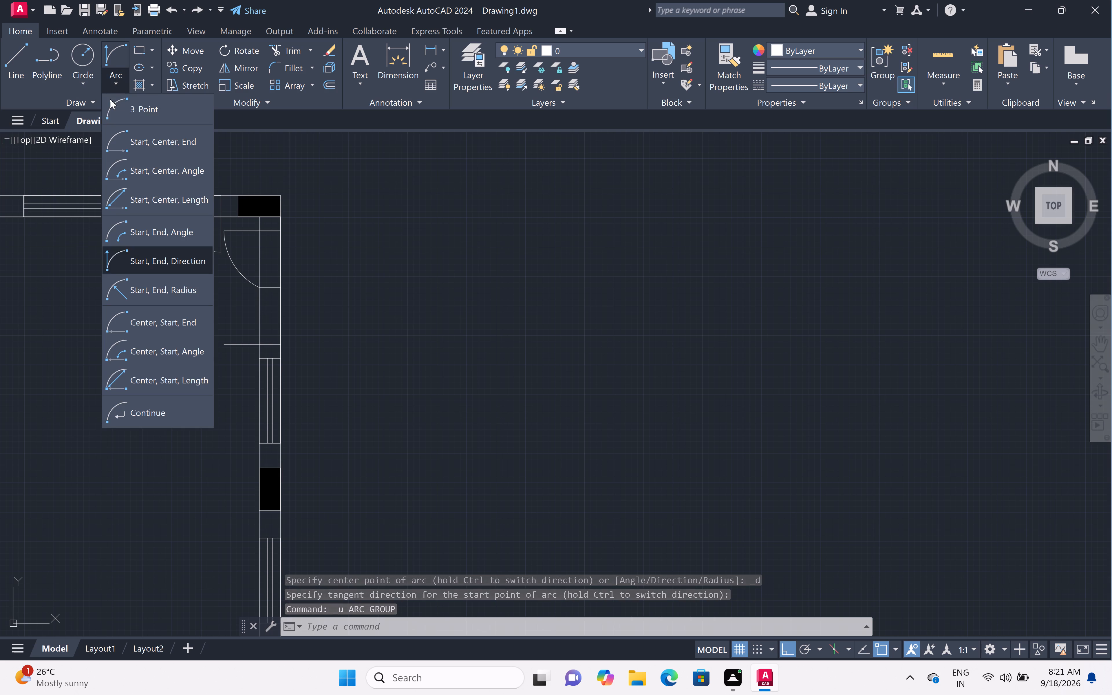
{"action": "left_click", "coordinate": [133, 256]}
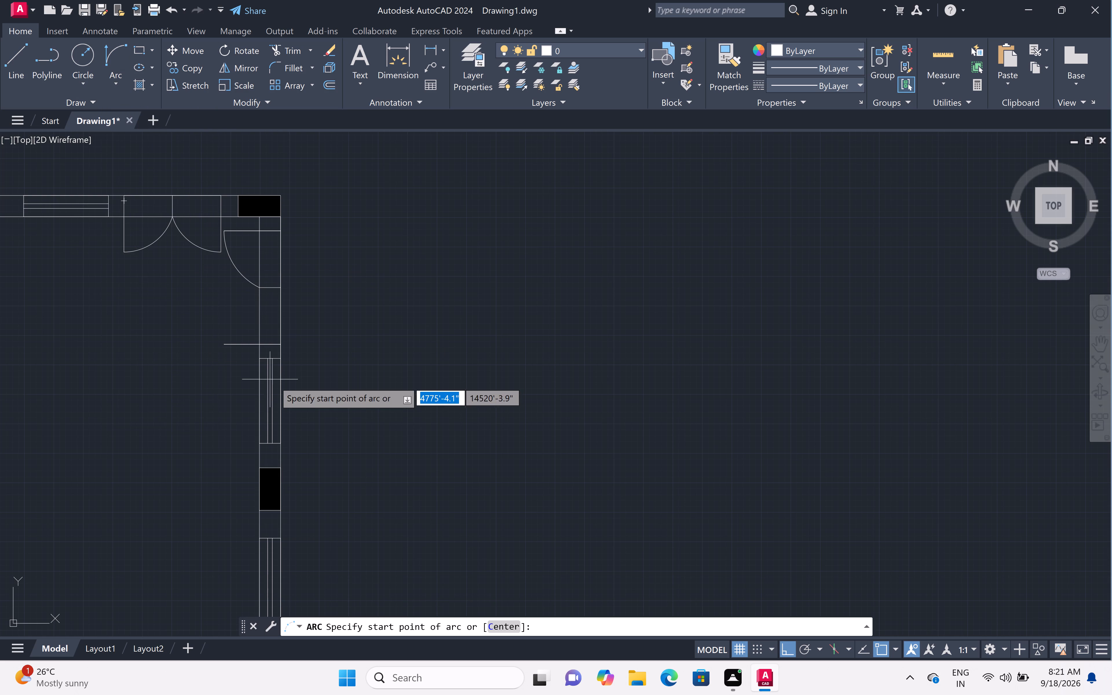
{"action": "left_click", "coordinate": [223, 343]}
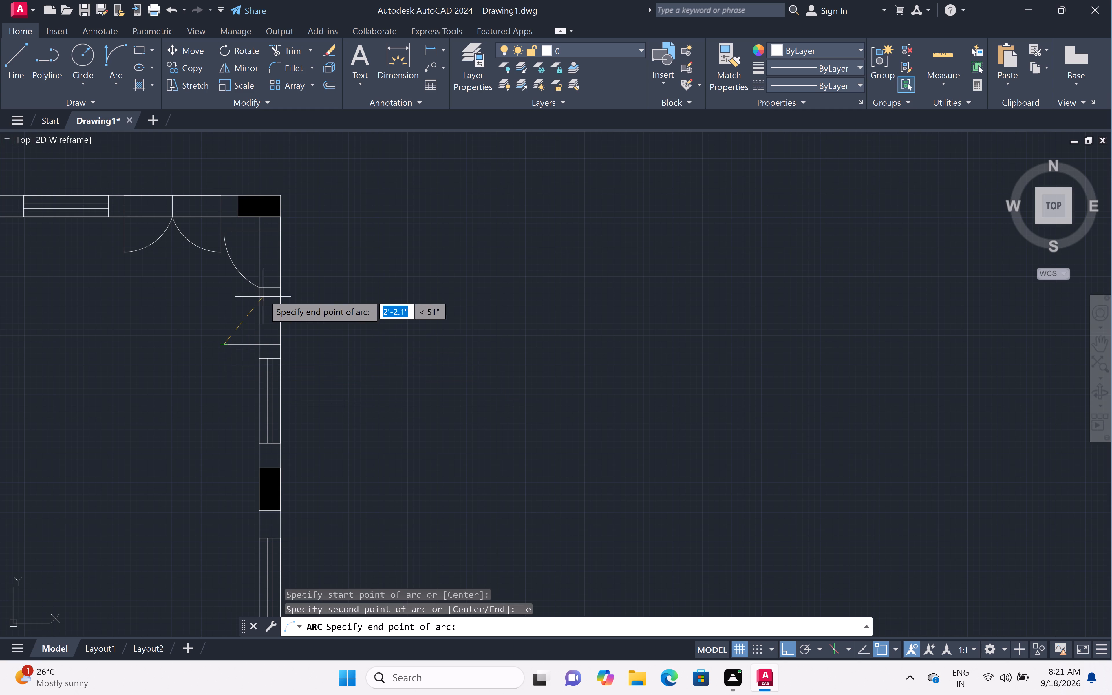
{"action": "left_click", "coordinate": [259, 286]}
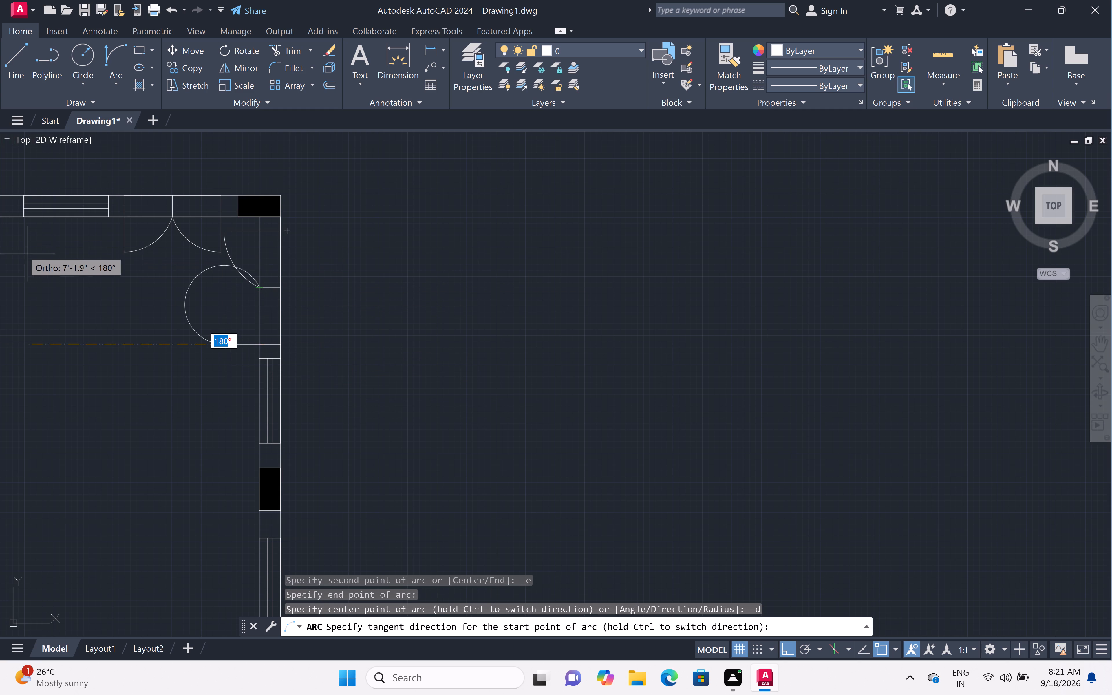
{"action": "left_click", "coordinate": [223, 244]}
Draw a Start, End, Direction swing arc from the upper leaf end of the right-side small room's paired door down to its centre line.
{"action": "scroll", "coordinate": [223, 241], "scroll_direction": "down", "scroll_amount": 1}
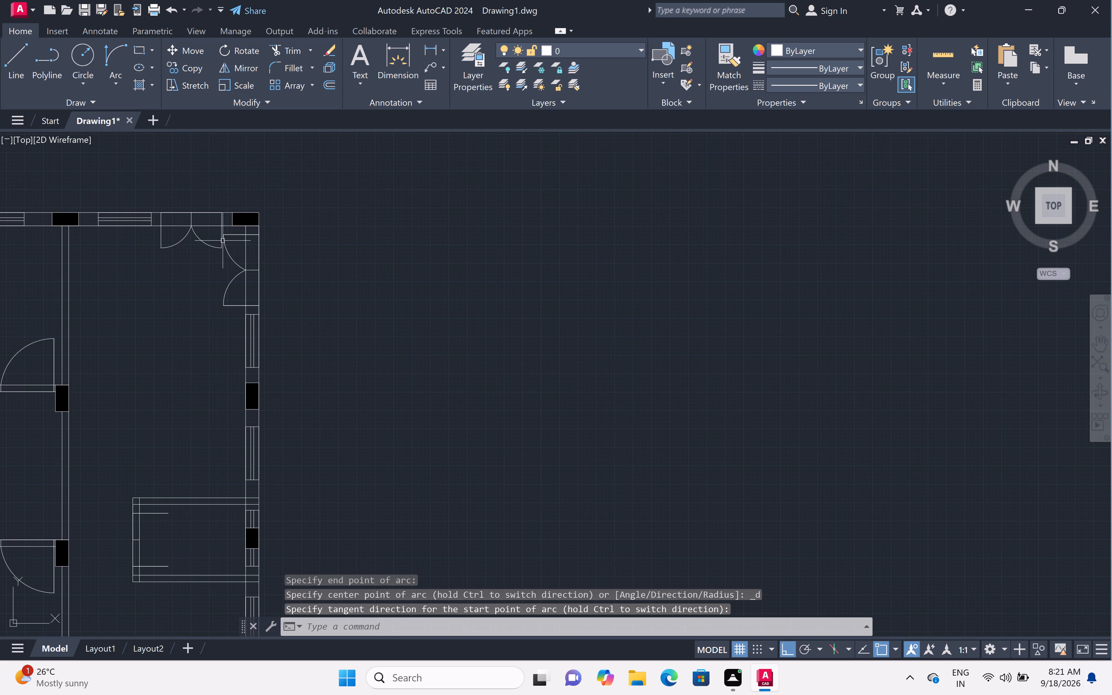
{"action": "scroll", "coordinate": [312, 229], "scroll_direction": "down", "scroll_amount": 1}
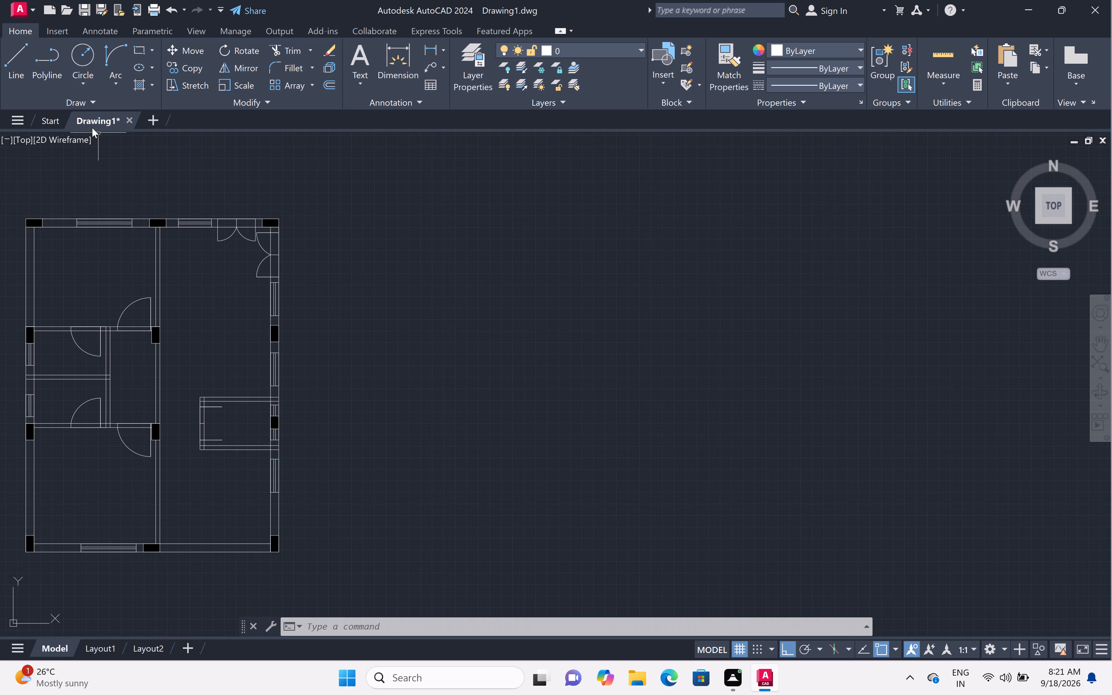
{"action": "left_click", "coordinate": [113, 83]}
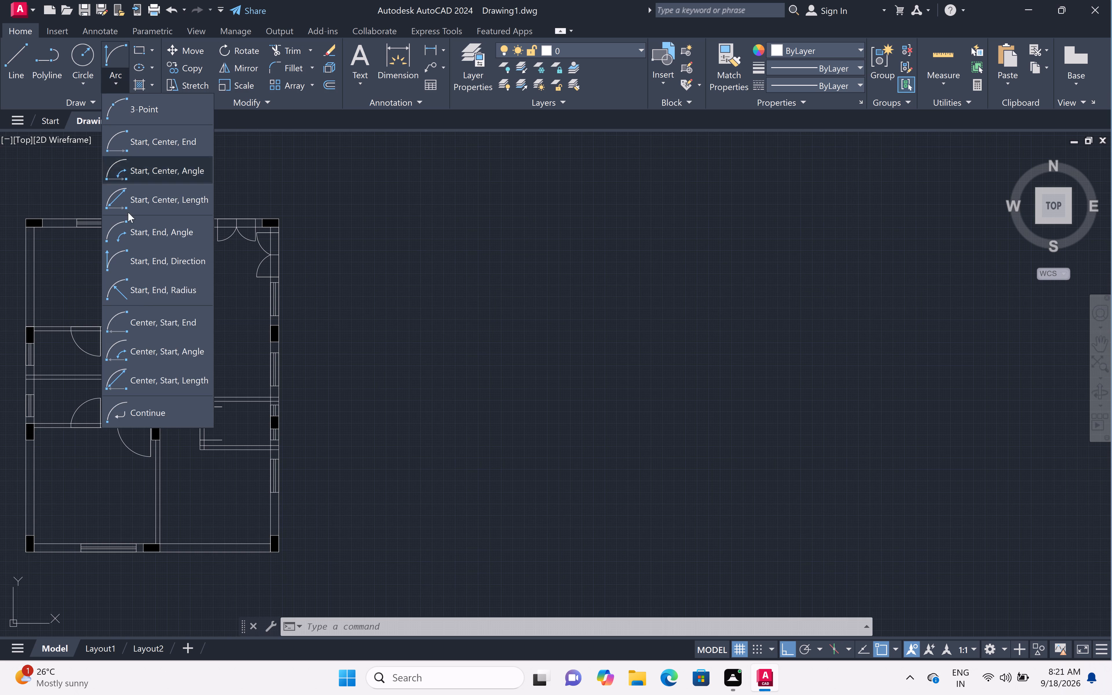
{"action": "left_click", "coordinate": [169, 256]}
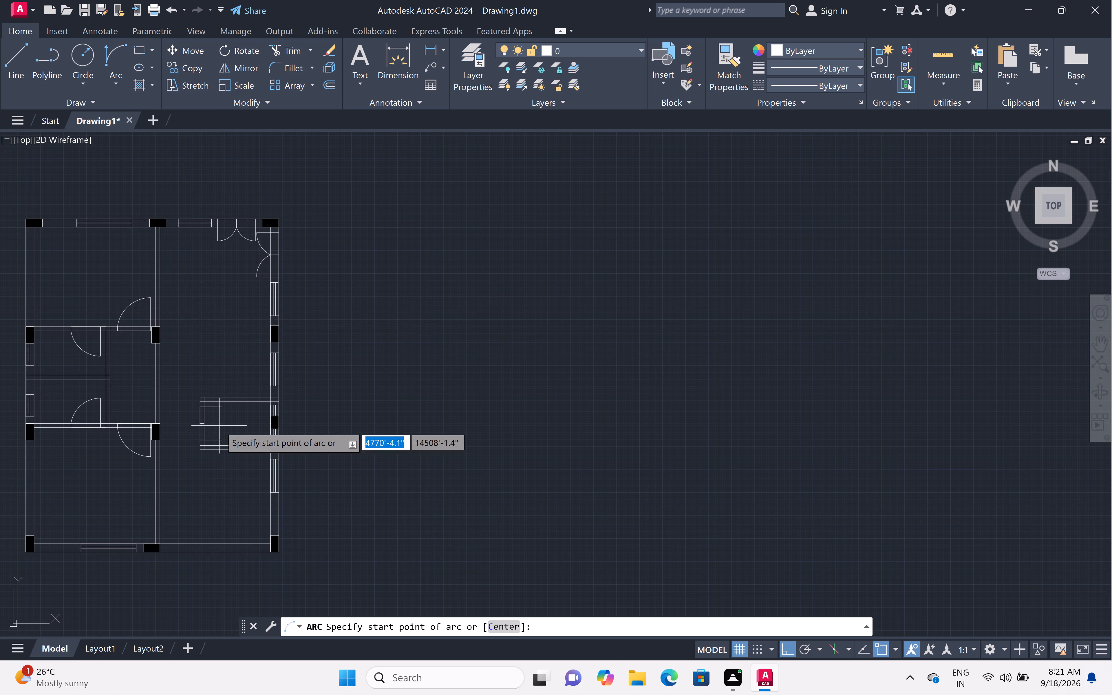
{"action": "scroll", "coordinate": [202, 430], "scroll_direction": "up", "scroll_amount": 3}
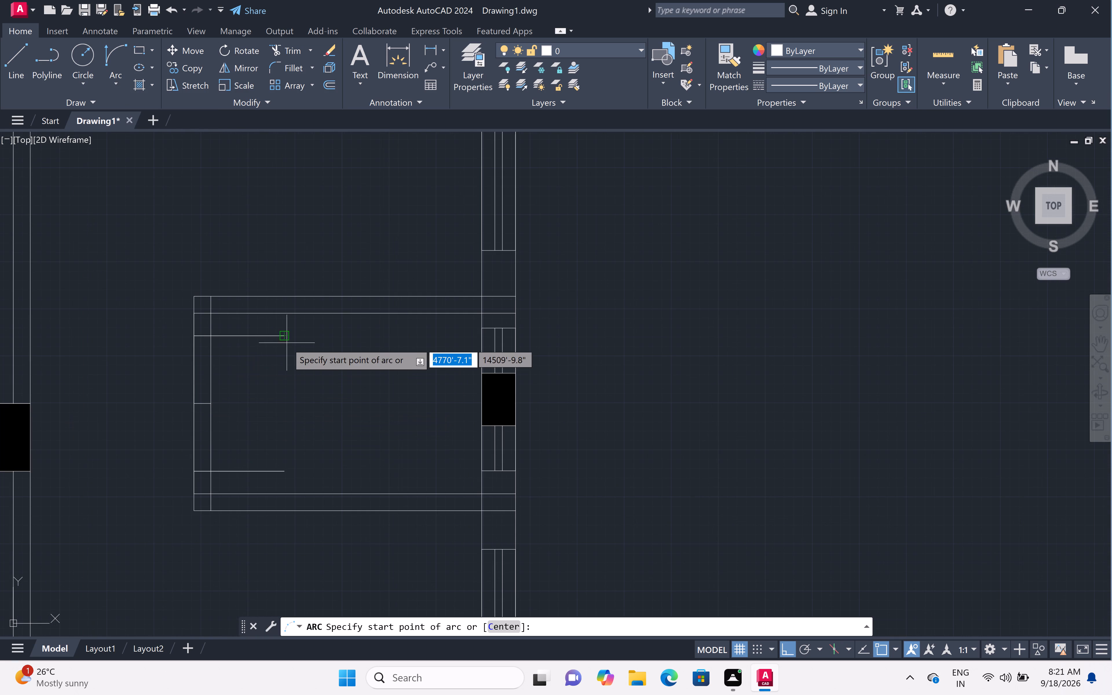
{"action": "left_click", "coordinate": [283, 335]}
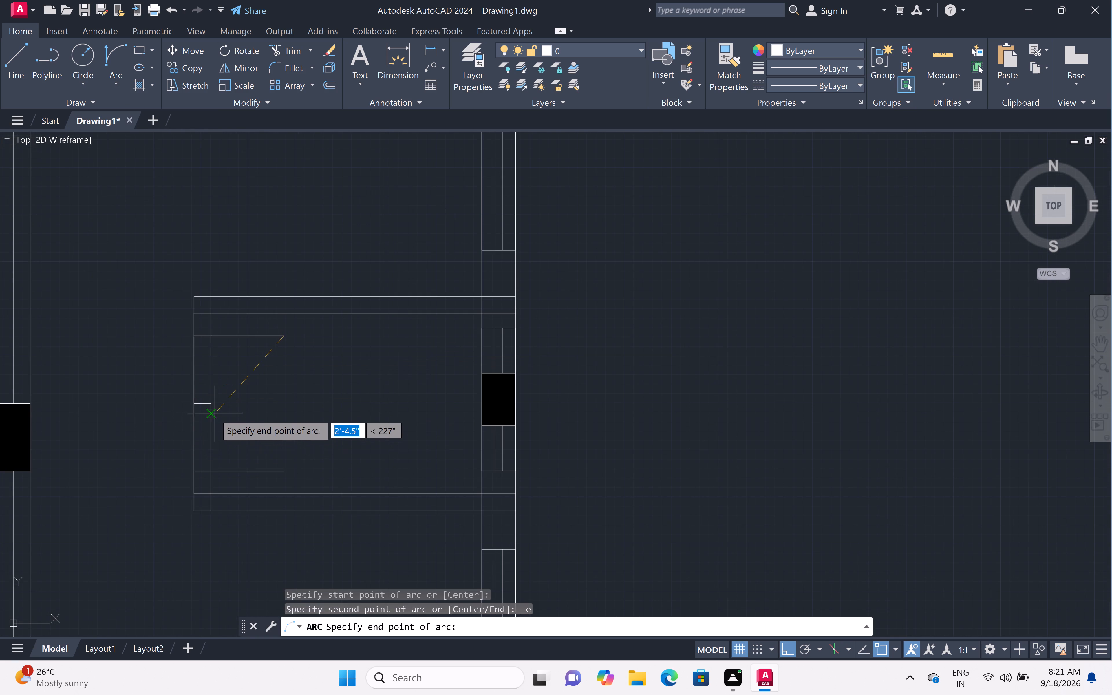
{"action": "left_click", "coordinate": [213, 404]}
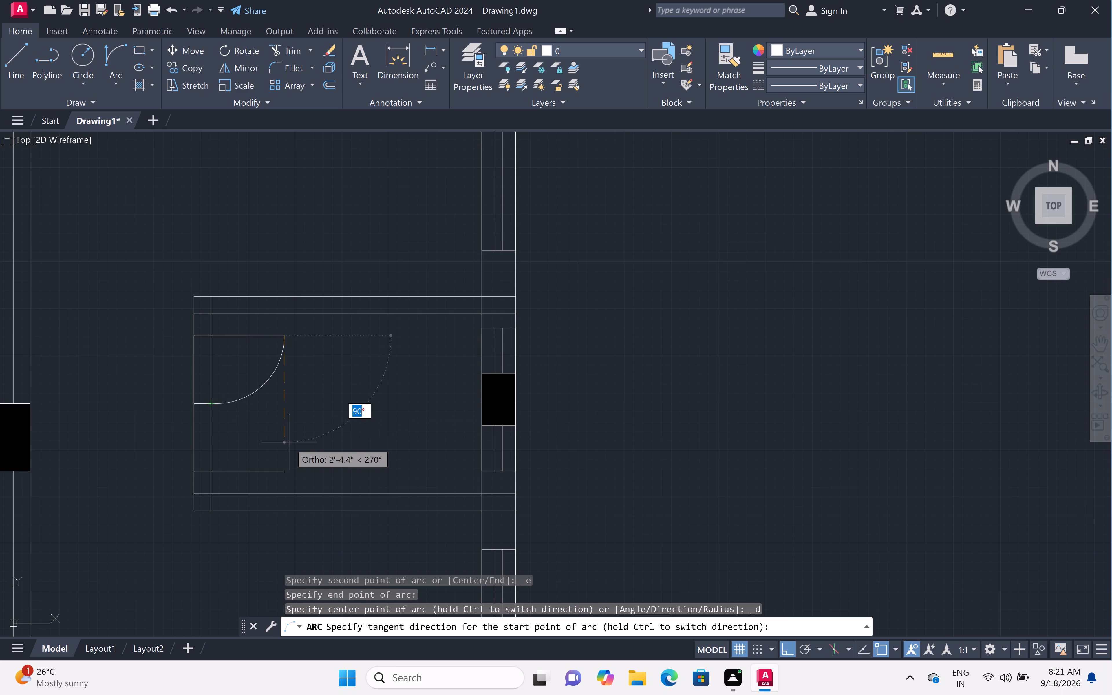
{"action": "left_click", "coordinate": [289, 442]}
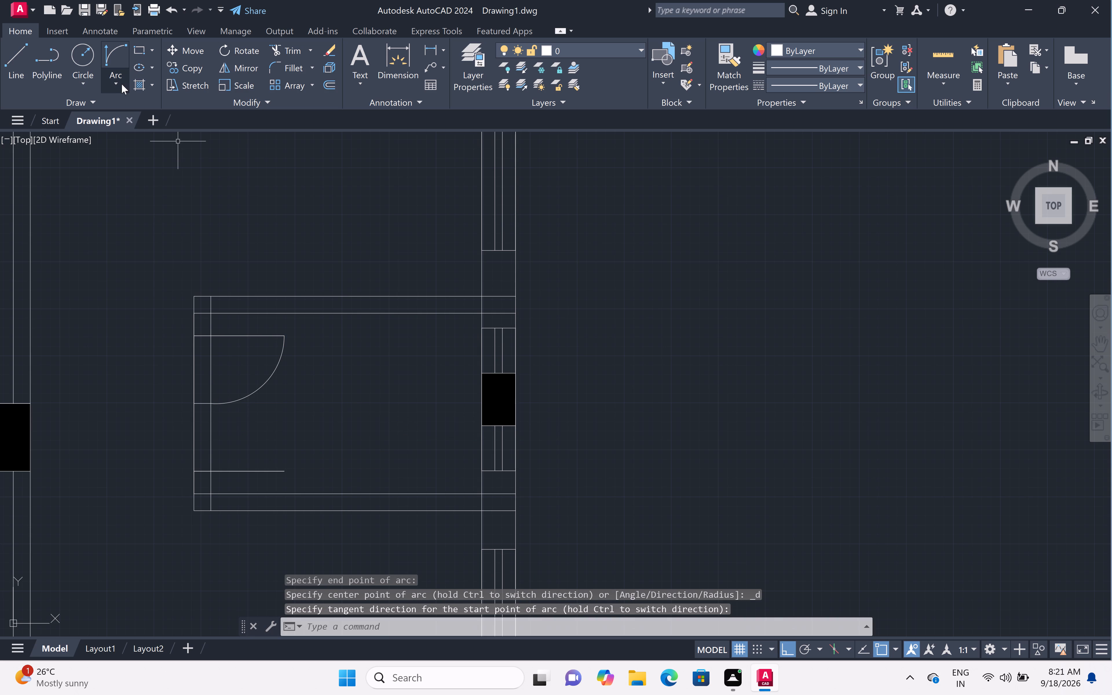
Draw a Start, End, Direction swing arc from the lower leaf end of the small room's paired door up to its centre line.
{"action": "left_click", "coordinate": [117, 85]}
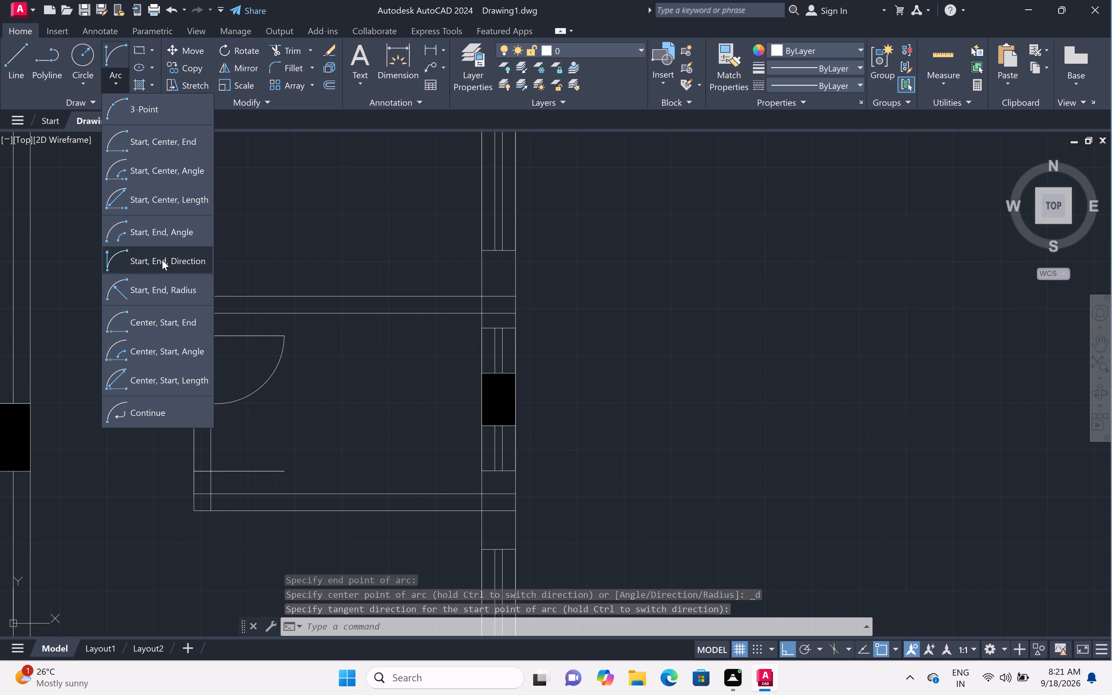
{"action": "left_click", "coordinate": [162, 260]}
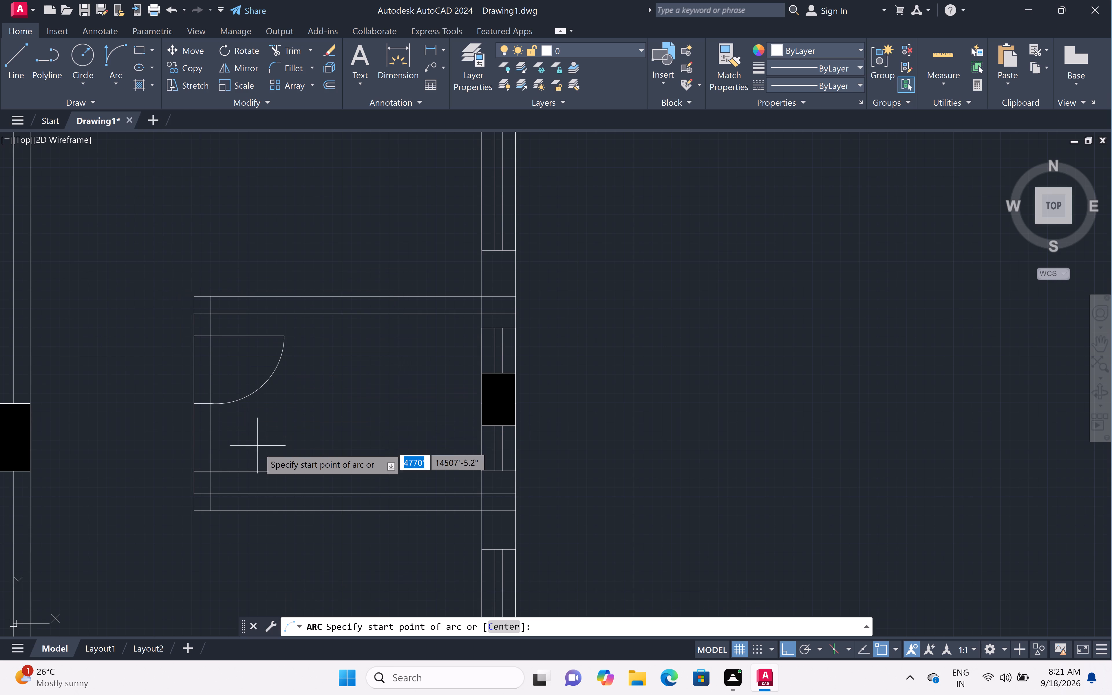
{"action": "left_click", "coordinate": [284, 469]}
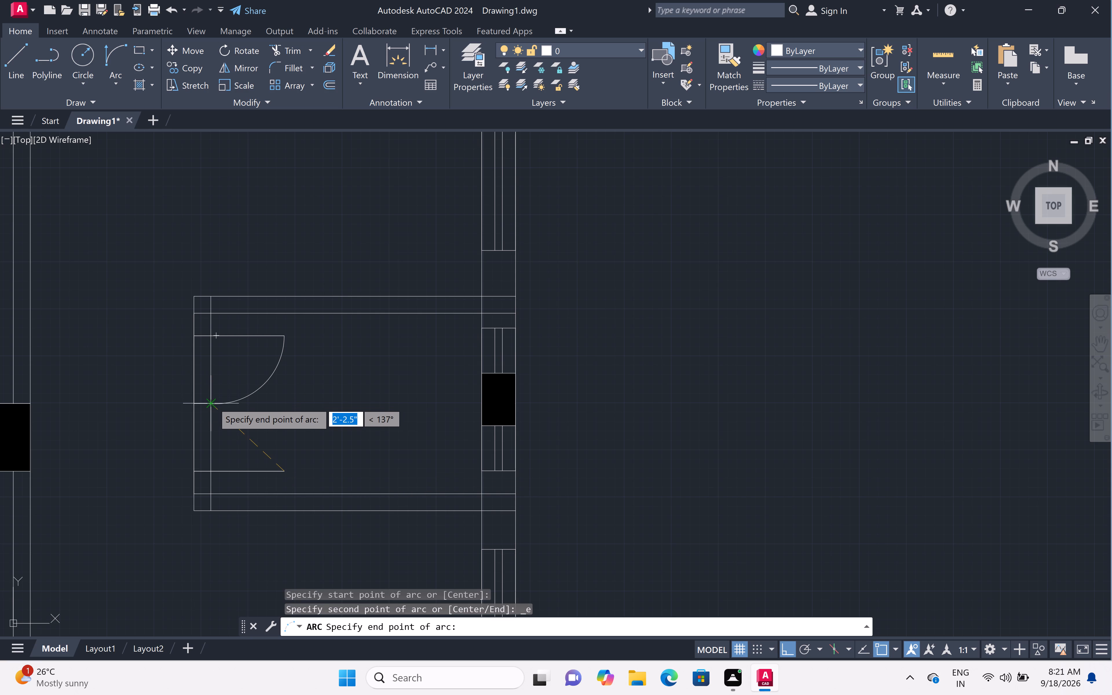
{"action": "left_click", "coordinate": [213, 402]}
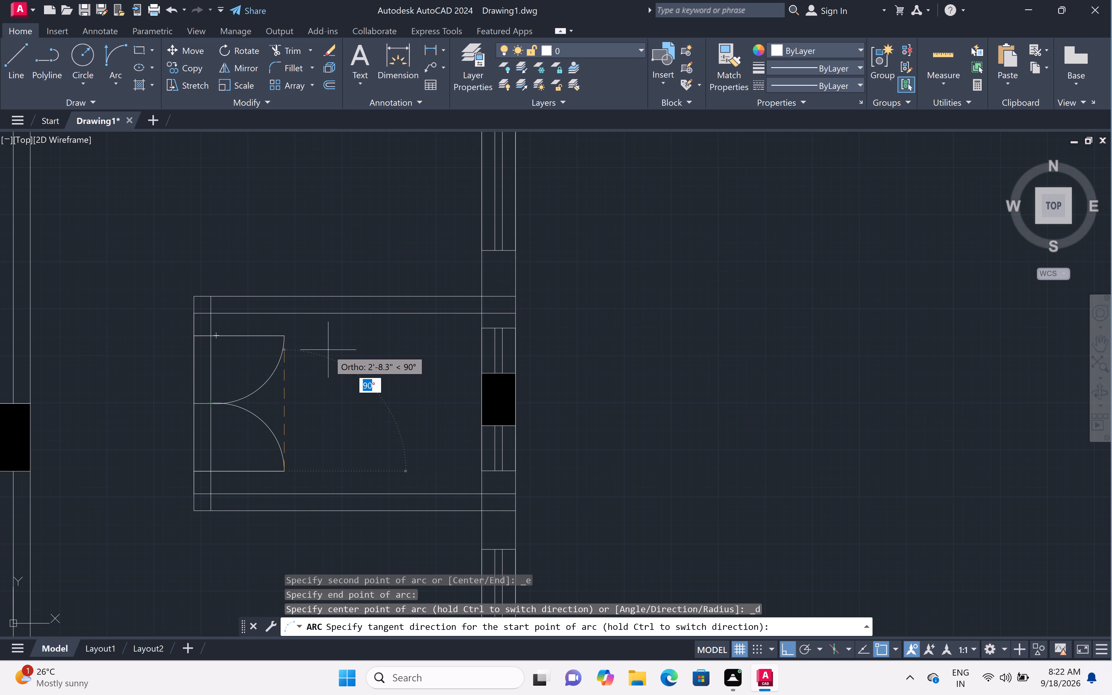
{"action": "left_click", "coordinate": [349, 259]}
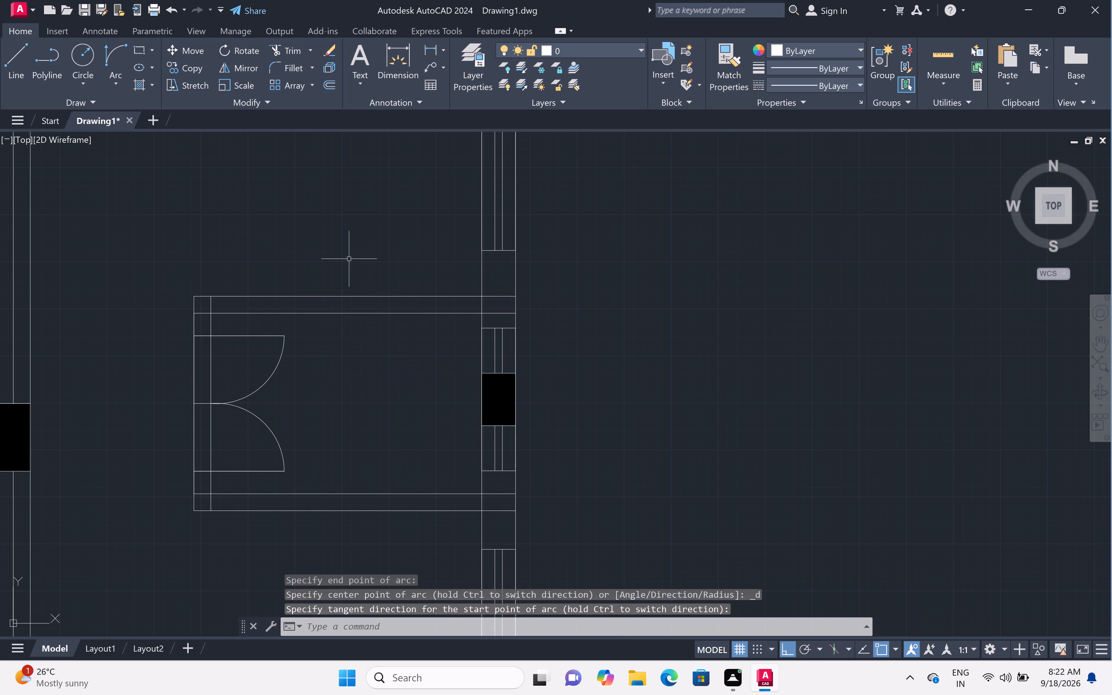
{"action": "scroll", "coordinate": [350, 259], "scroll_direction": "down", "scroll_amount": 5}
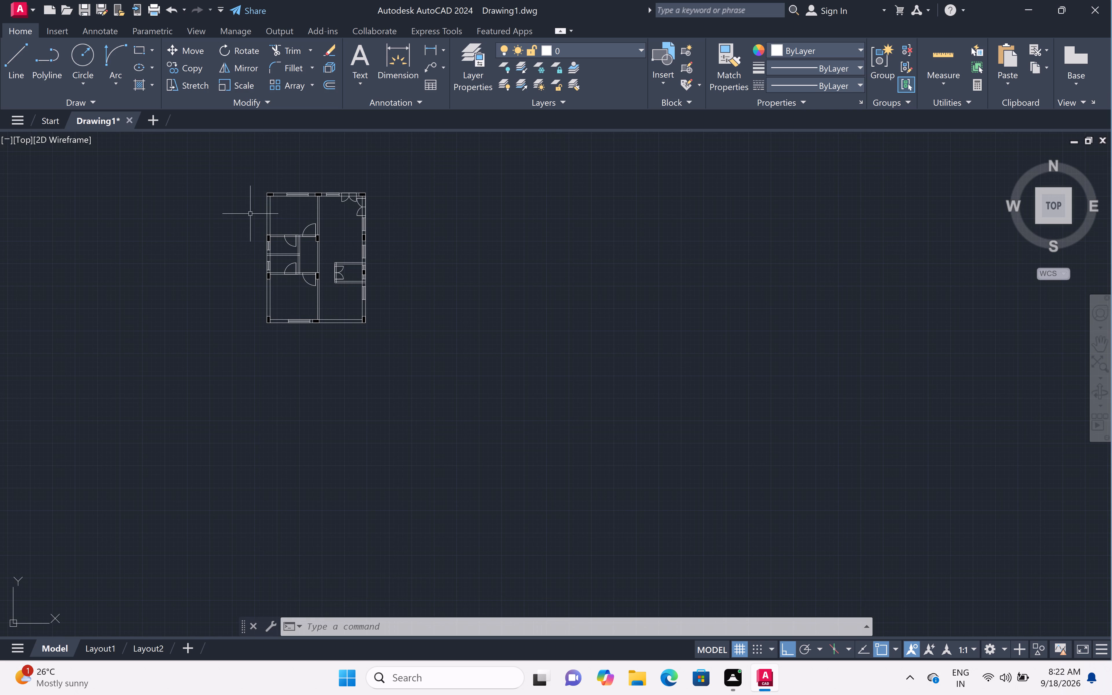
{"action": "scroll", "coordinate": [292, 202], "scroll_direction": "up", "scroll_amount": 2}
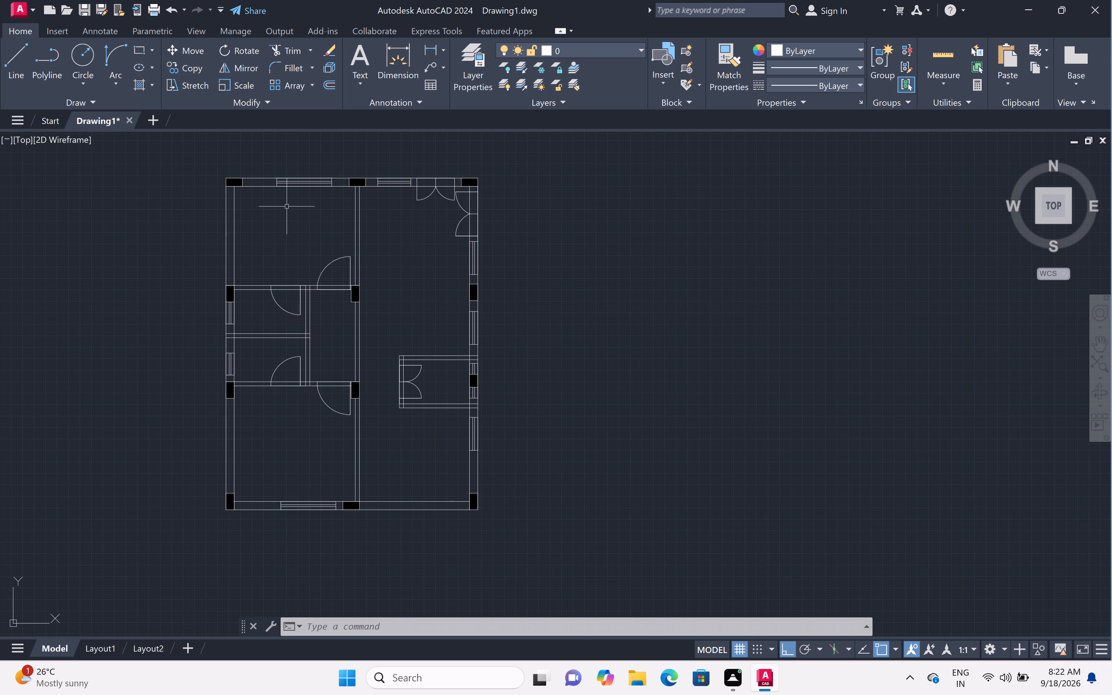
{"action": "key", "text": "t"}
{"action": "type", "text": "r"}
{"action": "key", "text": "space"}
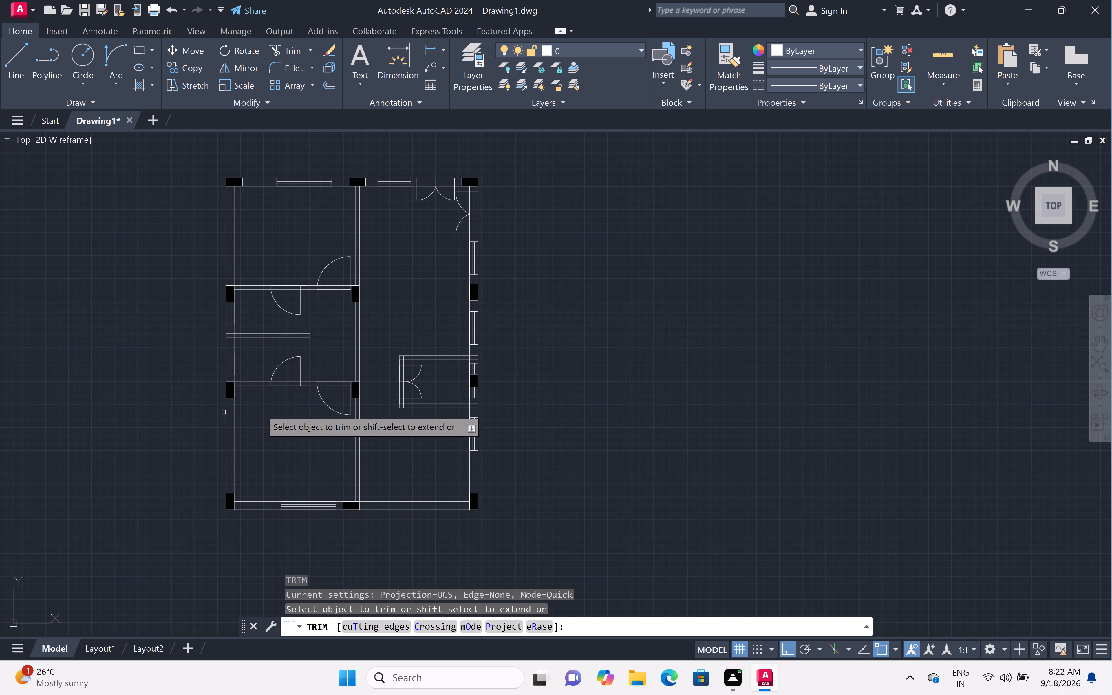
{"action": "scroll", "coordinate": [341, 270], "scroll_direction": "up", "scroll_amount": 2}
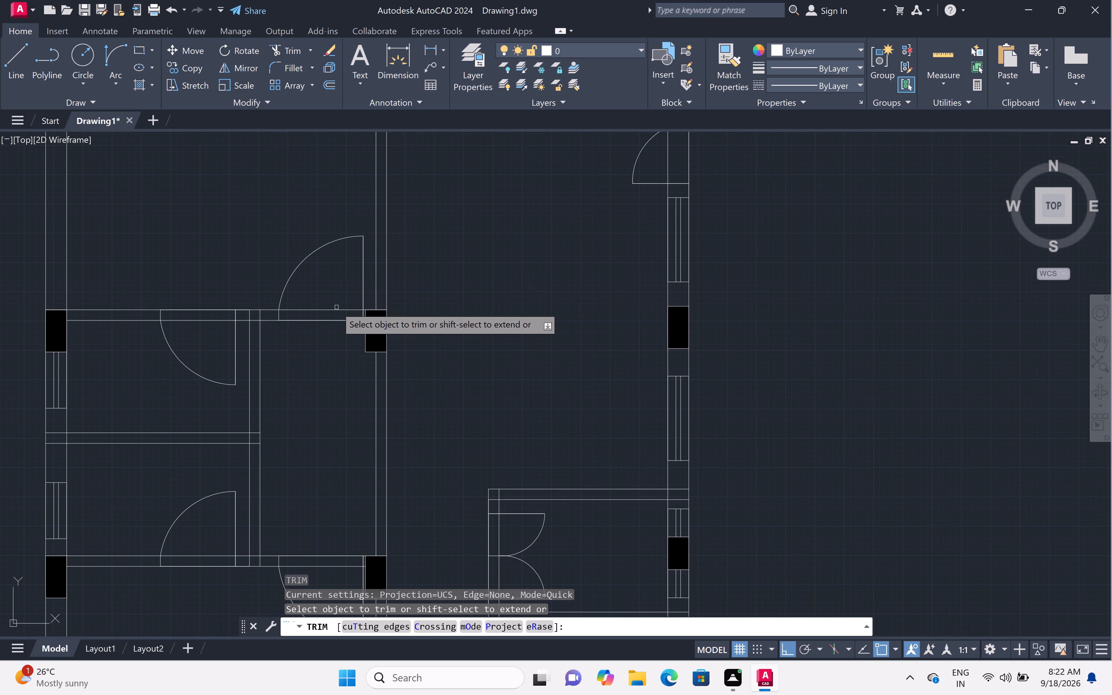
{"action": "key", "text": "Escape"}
Set the Offset distance to 1" for the door leaves.
{"action": "type", "text": "off"}
{"action": "key", "text": "space"}
{"action": "key", "text": "1"}
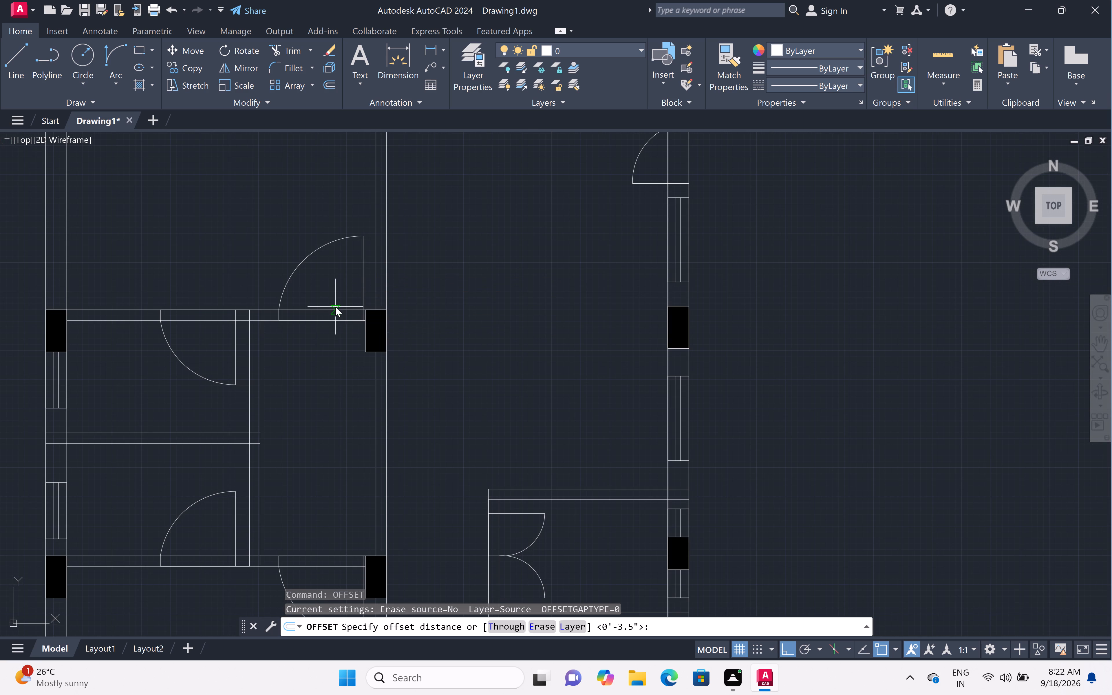
{"action": "key", "text": "shift+quotedbl"}
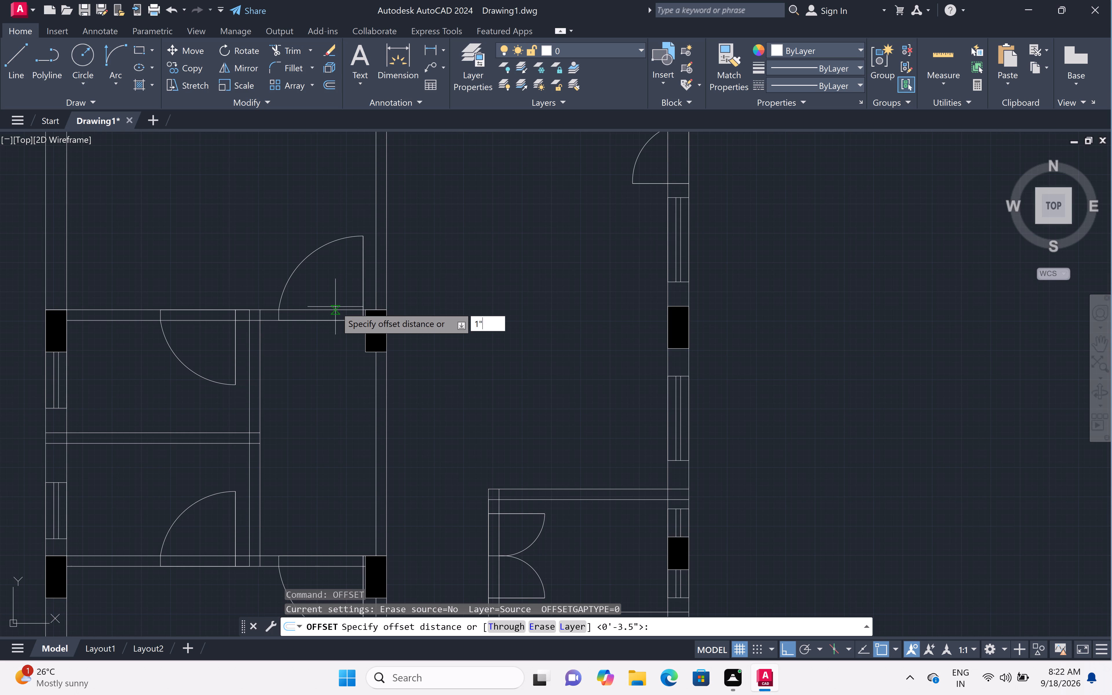
{"action": "key", "text": "space"}
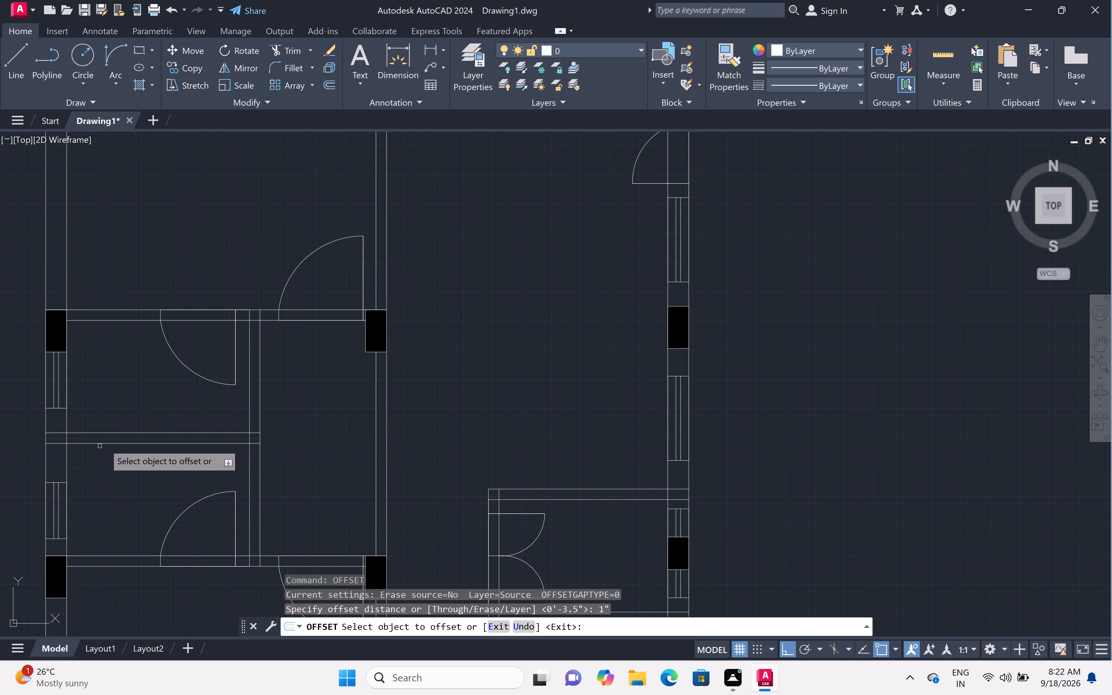
{"action": "left_click", "coordinate": [326, 281]}
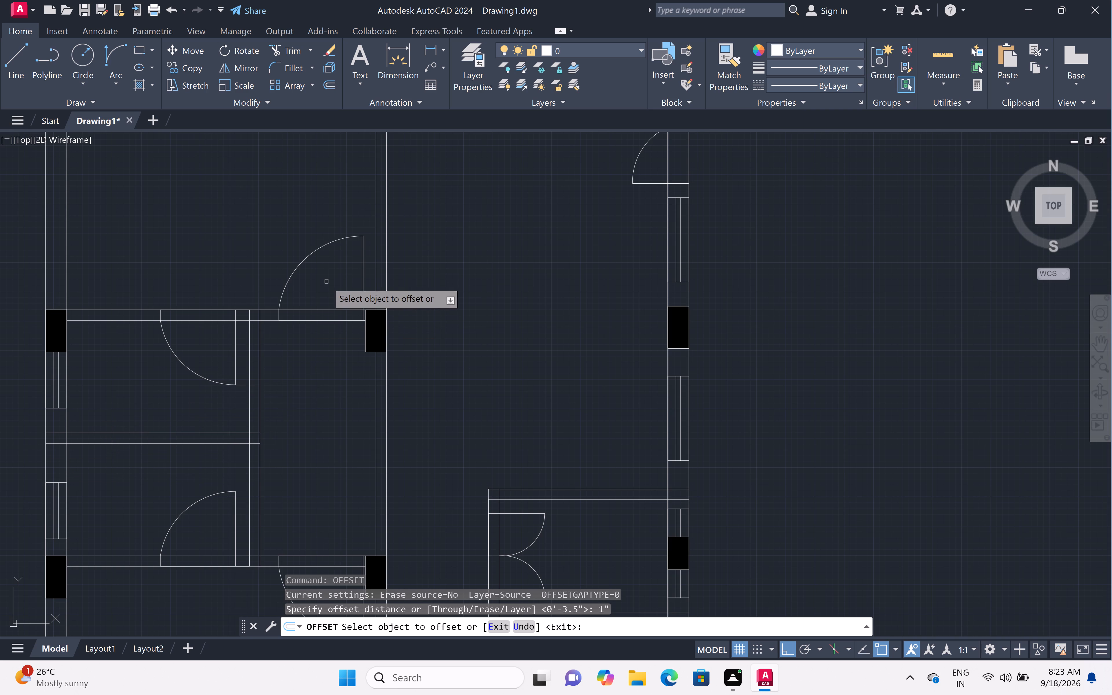
{"action": "left_click", "coordinate": [325, 301]}
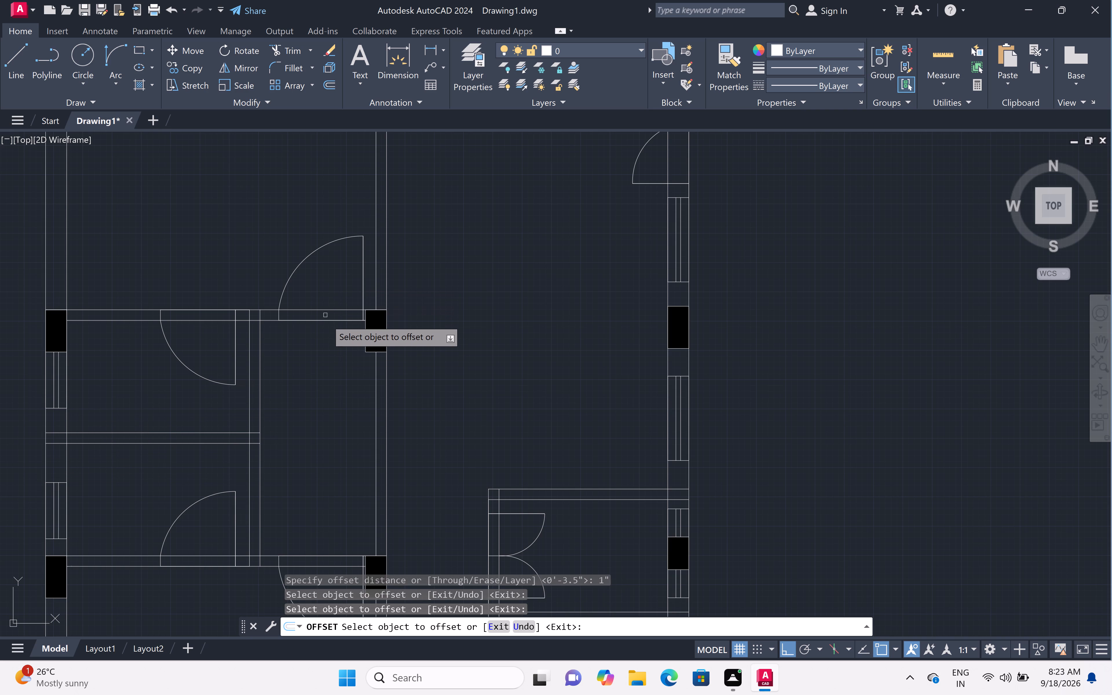
{"action": "key", "text": "Escape"}
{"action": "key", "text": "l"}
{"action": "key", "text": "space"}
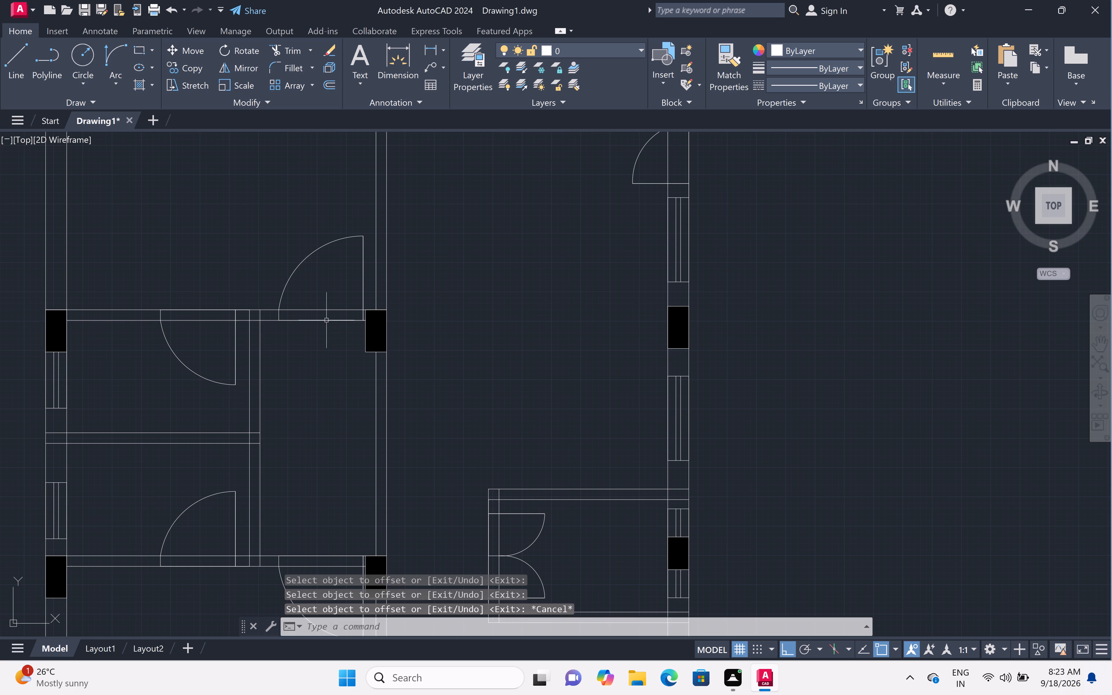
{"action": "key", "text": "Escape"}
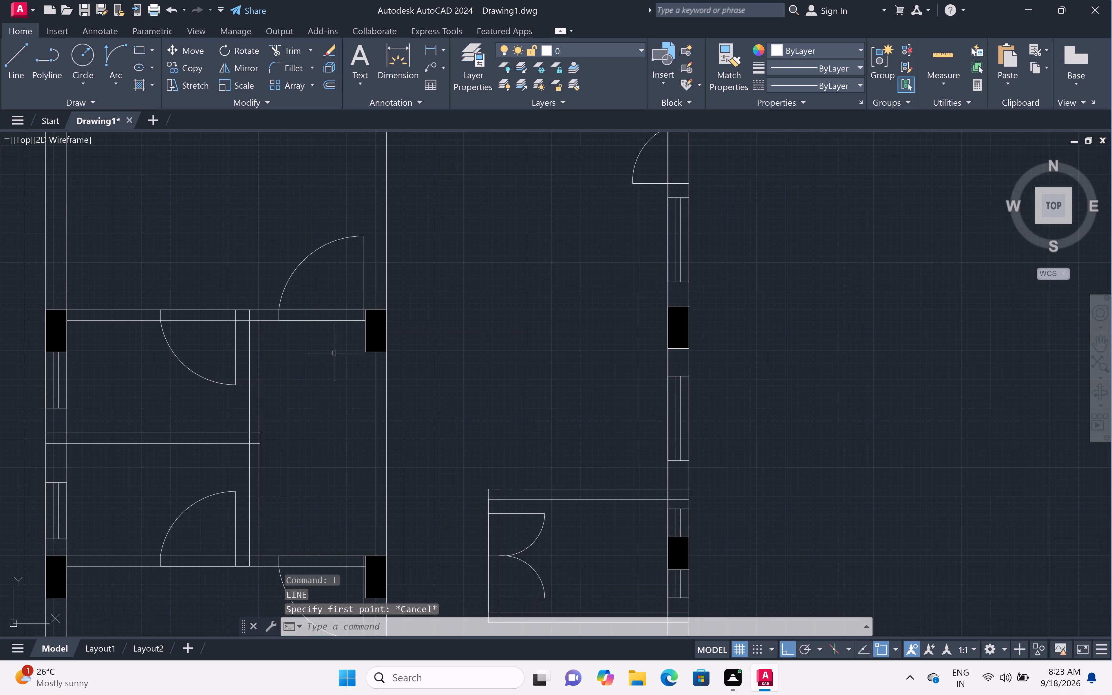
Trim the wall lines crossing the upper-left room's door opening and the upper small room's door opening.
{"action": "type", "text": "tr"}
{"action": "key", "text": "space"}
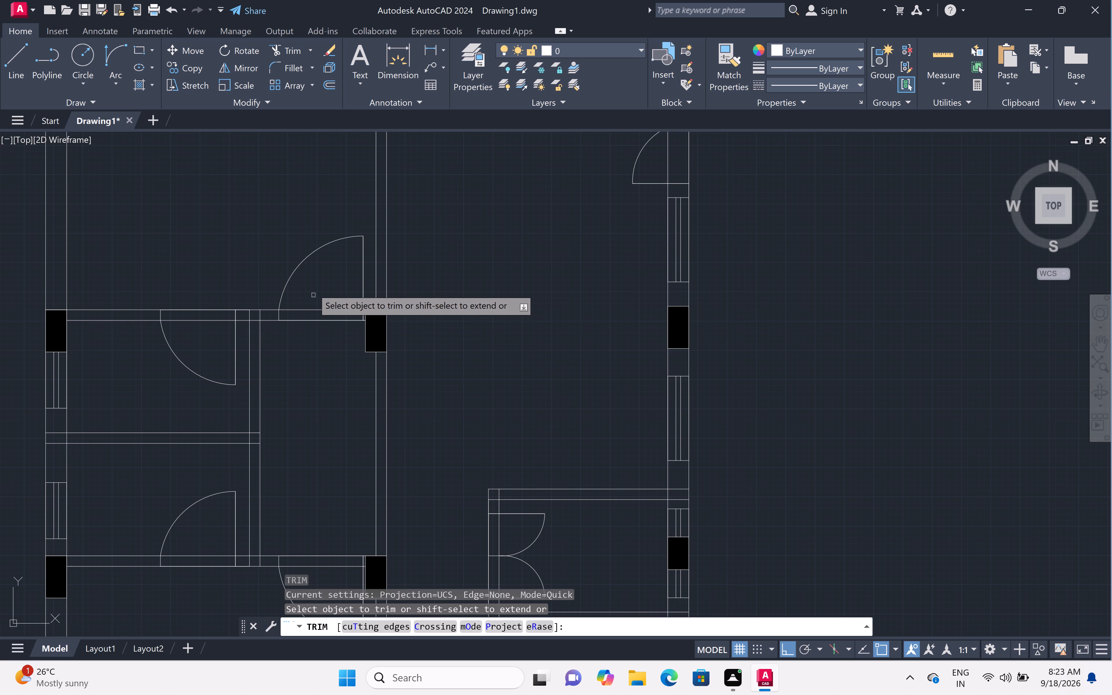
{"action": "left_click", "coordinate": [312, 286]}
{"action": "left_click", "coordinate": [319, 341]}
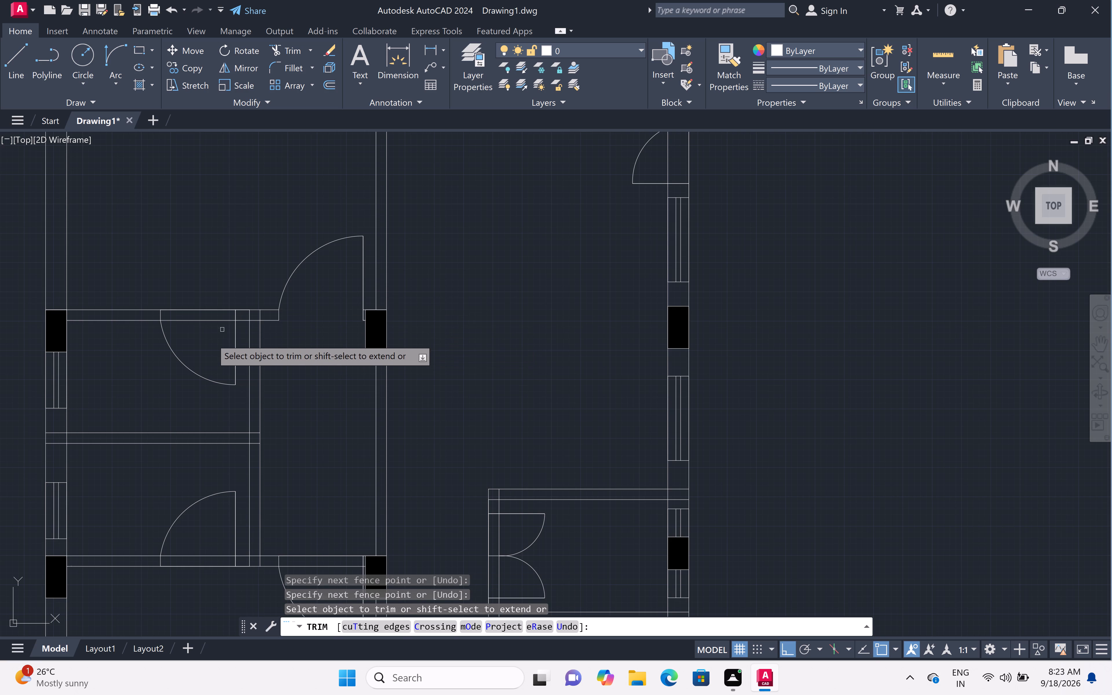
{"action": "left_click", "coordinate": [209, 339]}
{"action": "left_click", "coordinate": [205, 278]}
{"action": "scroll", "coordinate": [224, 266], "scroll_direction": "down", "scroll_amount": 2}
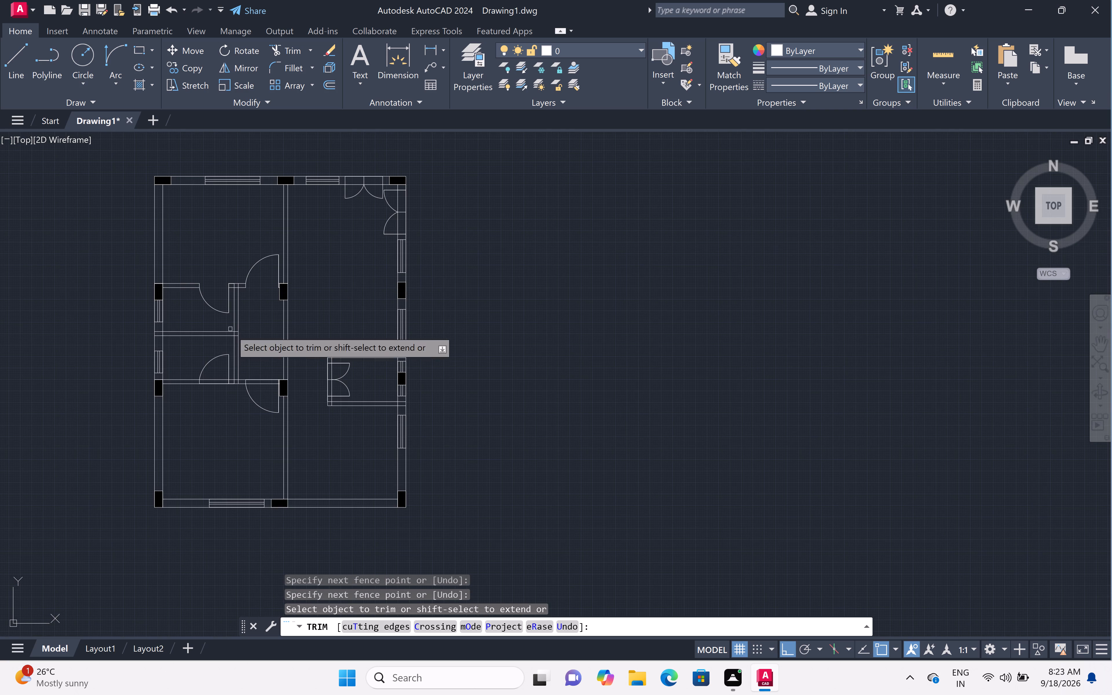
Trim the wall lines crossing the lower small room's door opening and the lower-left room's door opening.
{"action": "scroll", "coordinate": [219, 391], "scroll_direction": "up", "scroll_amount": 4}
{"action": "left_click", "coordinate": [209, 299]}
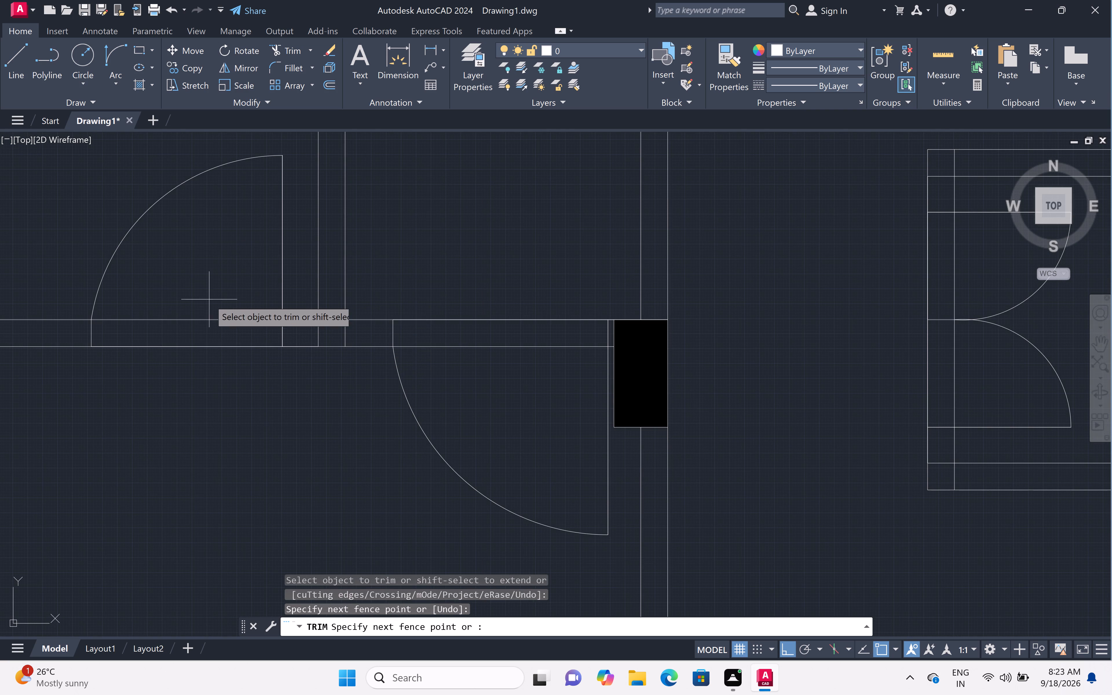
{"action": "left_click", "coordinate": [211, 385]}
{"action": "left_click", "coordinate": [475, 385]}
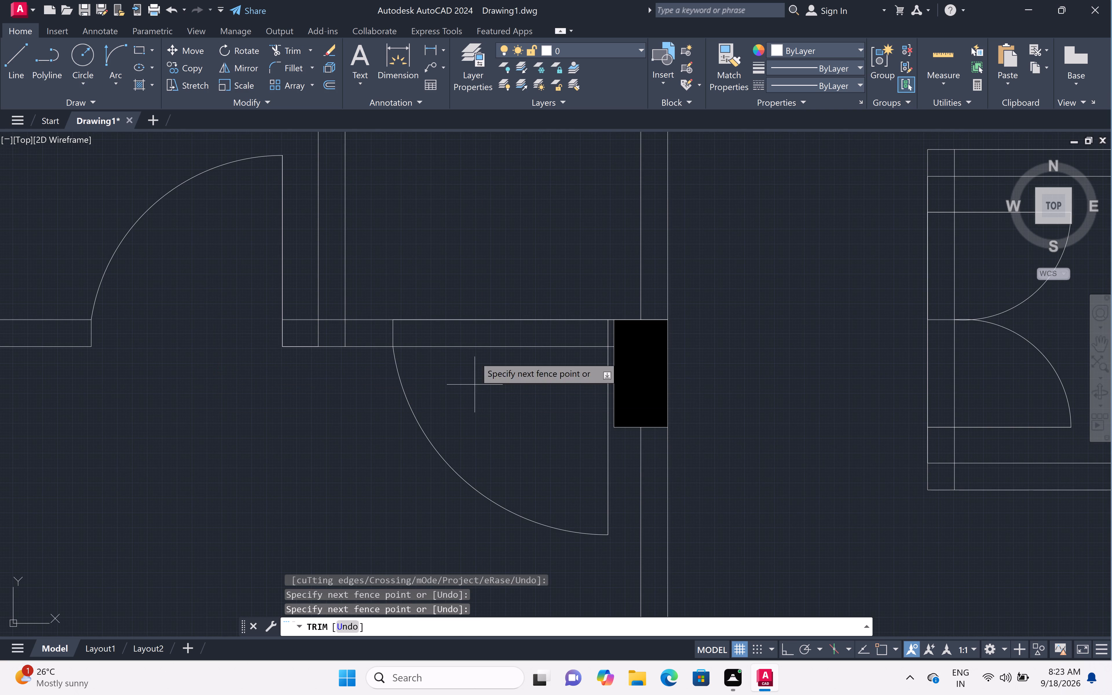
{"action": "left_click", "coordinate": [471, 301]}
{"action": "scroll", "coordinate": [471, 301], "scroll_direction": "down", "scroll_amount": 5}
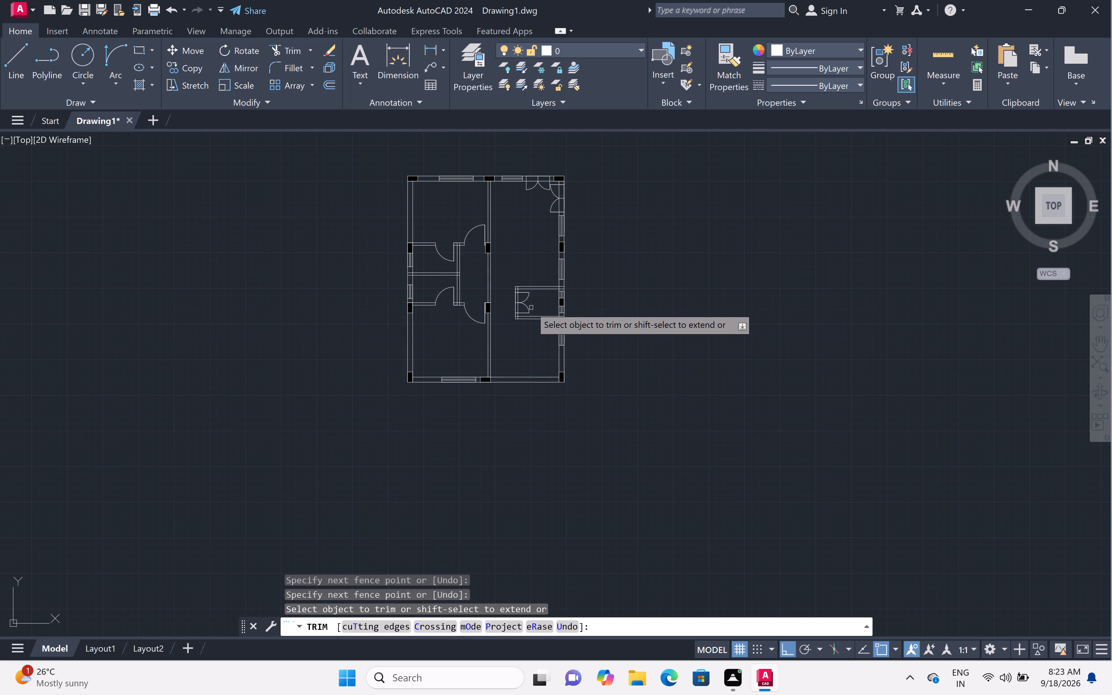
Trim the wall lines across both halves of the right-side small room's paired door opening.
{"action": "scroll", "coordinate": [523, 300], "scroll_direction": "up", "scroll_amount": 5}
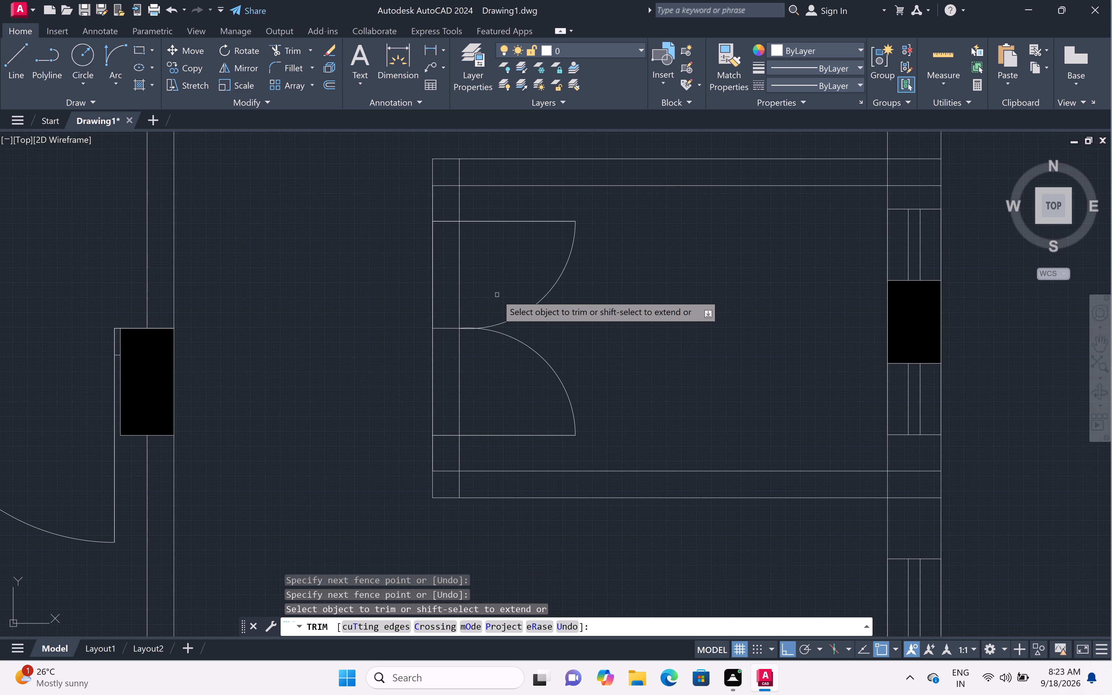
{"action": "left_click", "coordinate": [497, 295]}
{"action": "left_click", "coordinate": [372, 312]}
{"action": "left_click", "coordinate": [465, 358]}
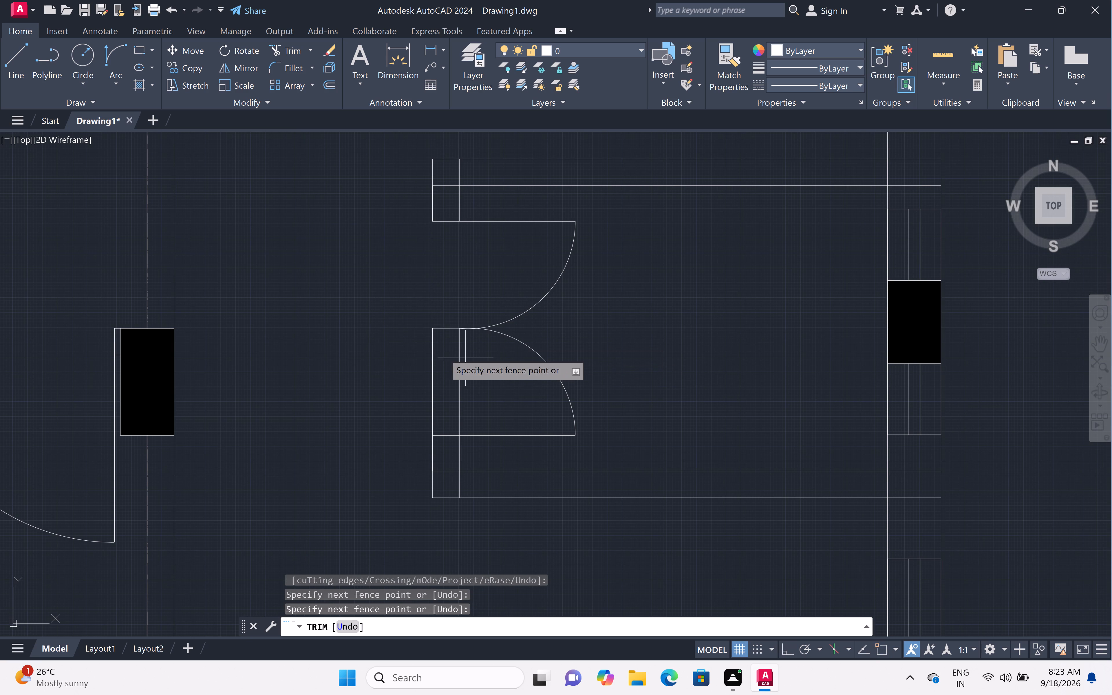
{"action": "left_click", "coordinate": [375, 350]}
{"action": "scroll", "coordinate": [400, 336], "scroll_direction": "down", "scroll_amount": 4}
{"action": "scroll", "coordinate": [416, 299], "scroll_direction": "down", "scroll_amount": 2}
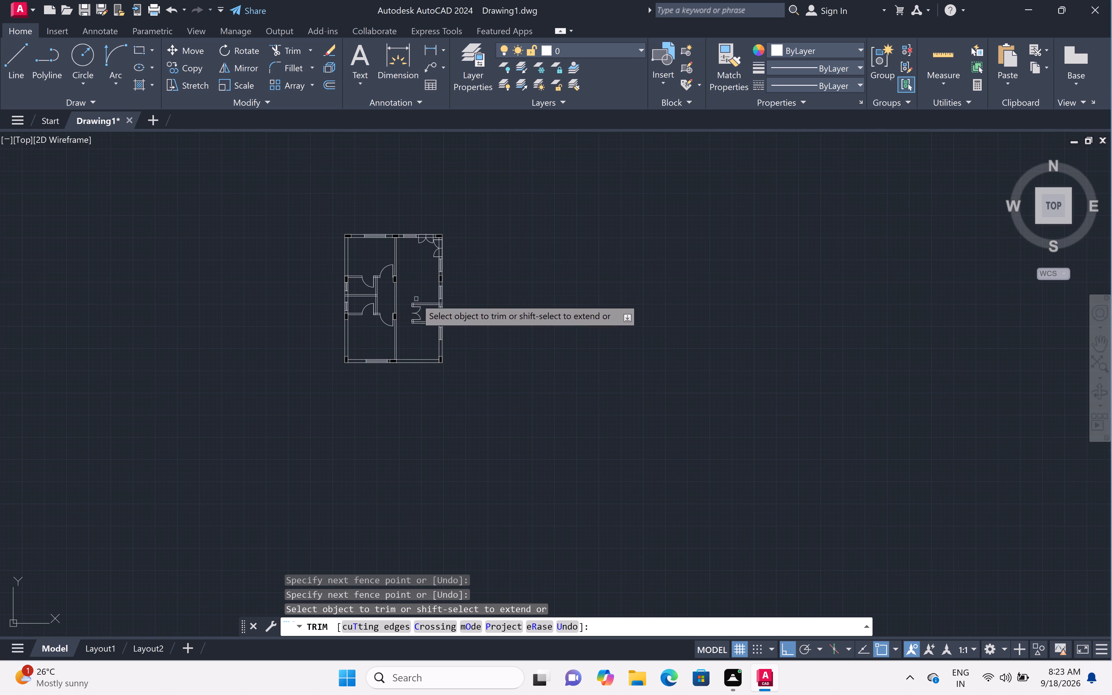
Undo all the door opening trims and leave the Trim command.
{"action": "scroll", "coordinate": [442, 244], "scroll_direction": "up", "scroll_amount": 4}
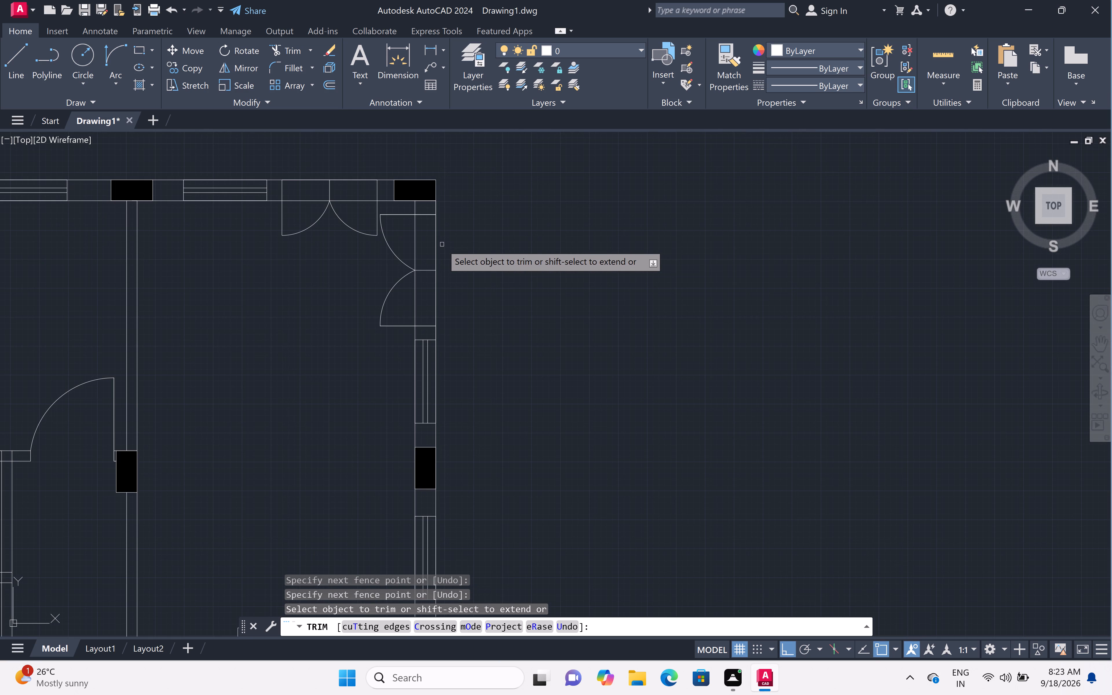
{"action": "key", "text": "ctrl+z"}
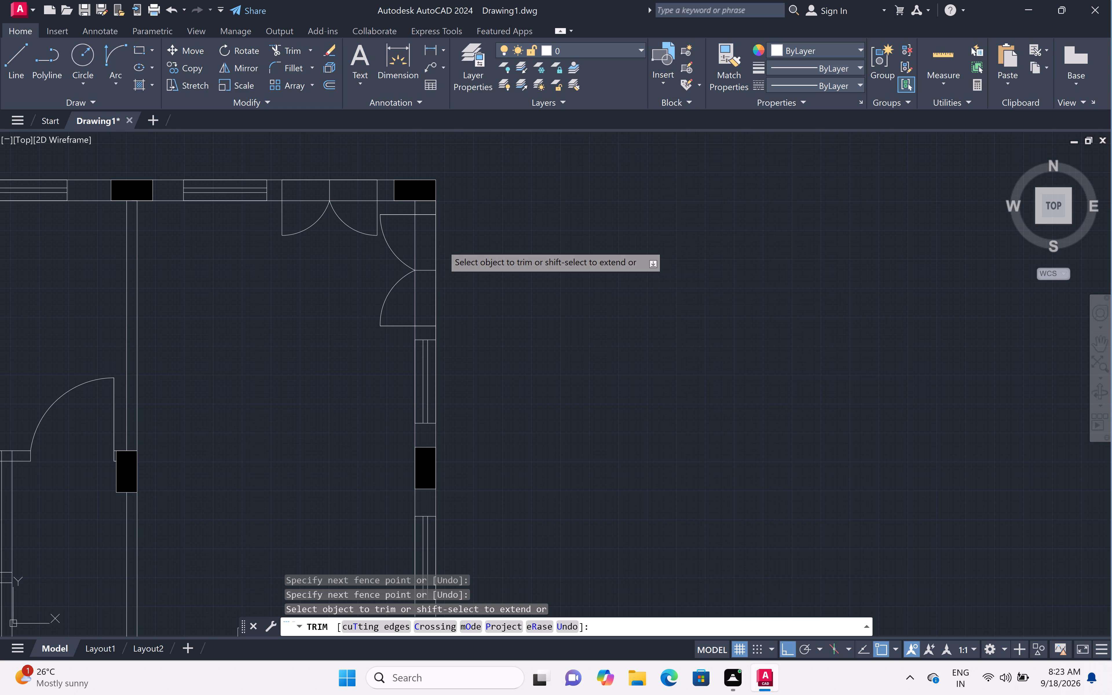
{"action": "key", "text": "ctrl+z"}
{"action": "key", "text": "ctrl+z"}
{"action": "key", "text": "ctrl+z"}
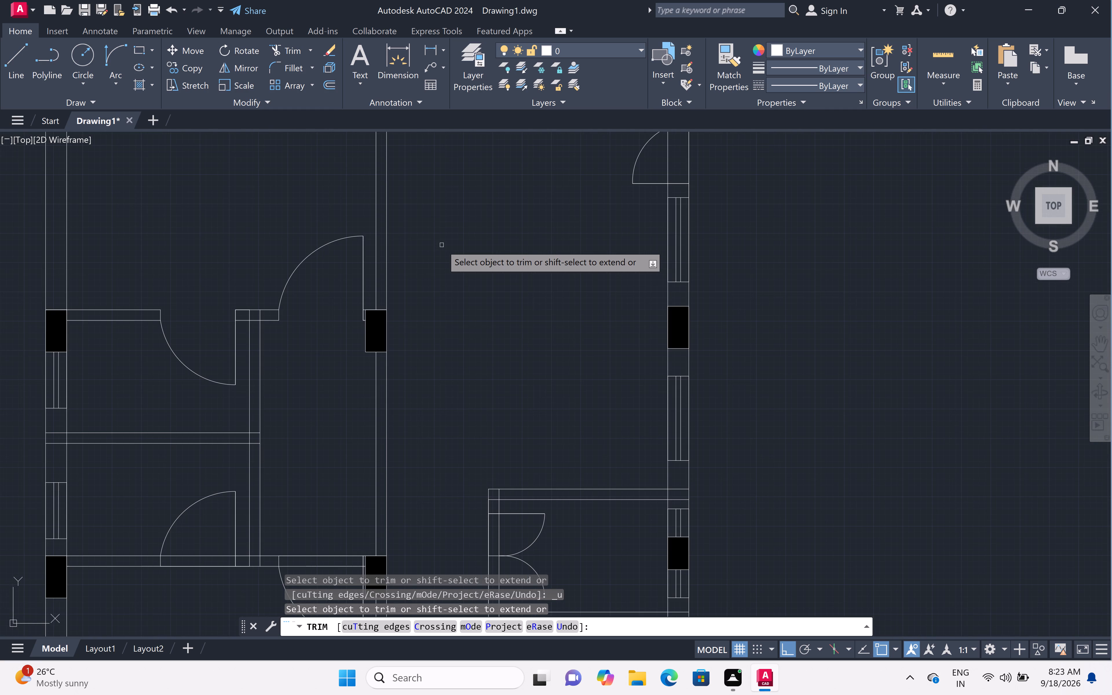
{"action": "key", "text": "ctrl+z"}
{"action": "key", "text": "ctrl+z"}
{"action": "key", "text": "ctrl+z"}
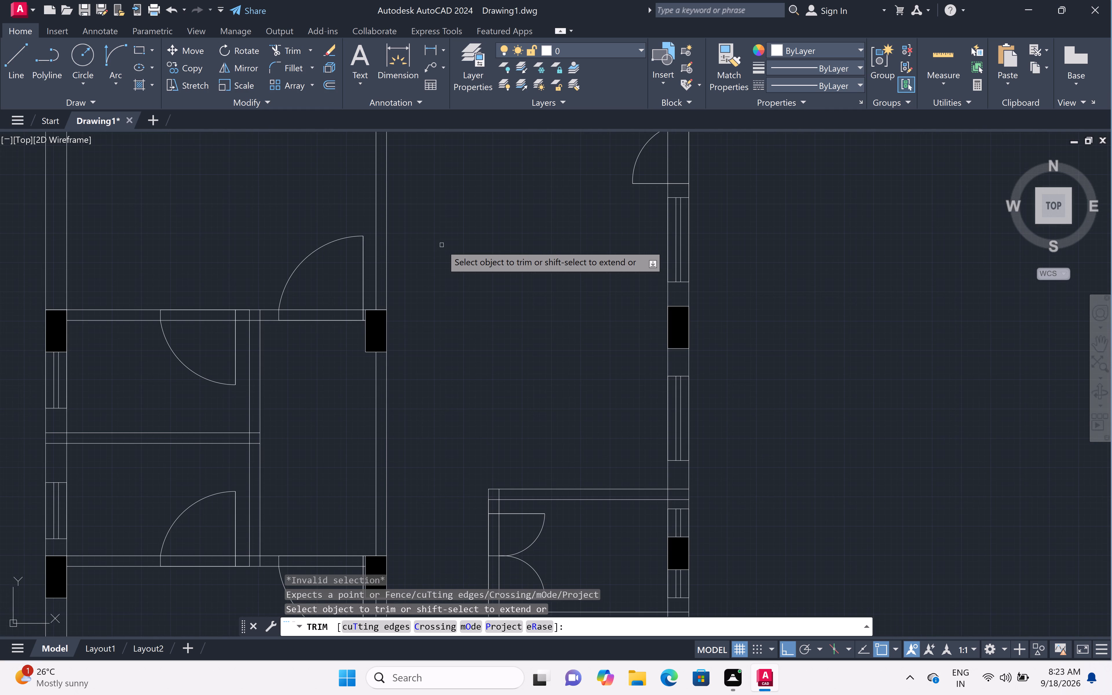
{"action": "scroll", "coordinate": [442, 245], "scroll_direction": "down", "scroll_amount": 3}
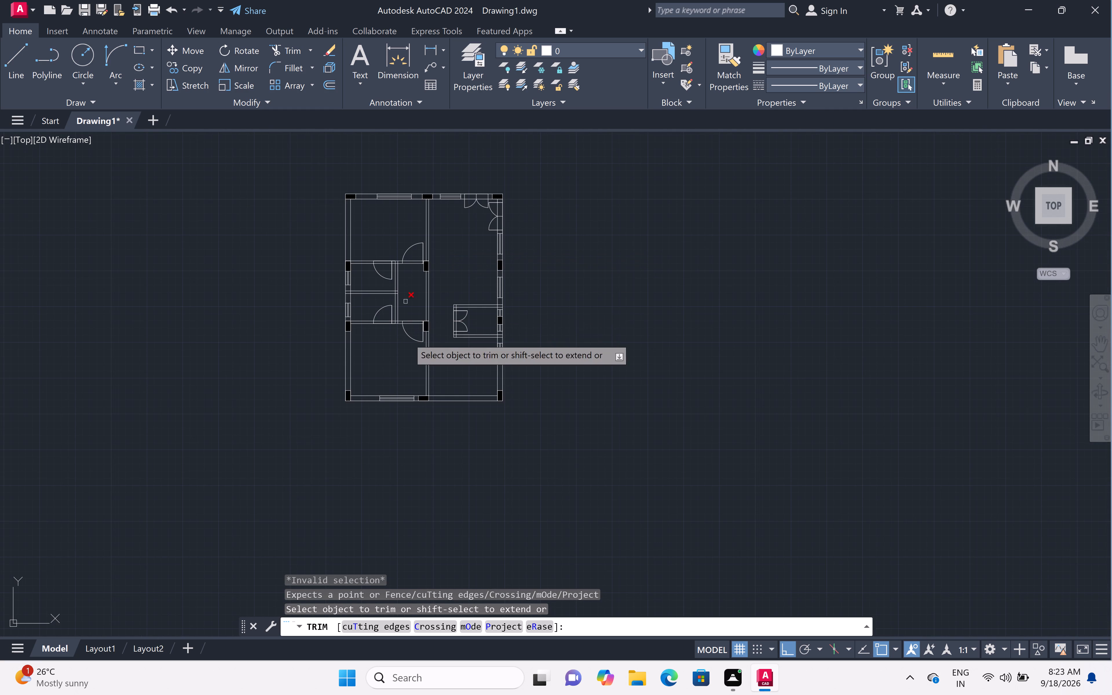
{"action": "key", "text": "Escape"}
Offset the door leaf lines of the upper-left room and the upper small room 1" inward, toward their swing arcs.
{"action": "type", "text": "off"}
{"action": "key", "text": "space"}
{"action": "key", "text": "space"}
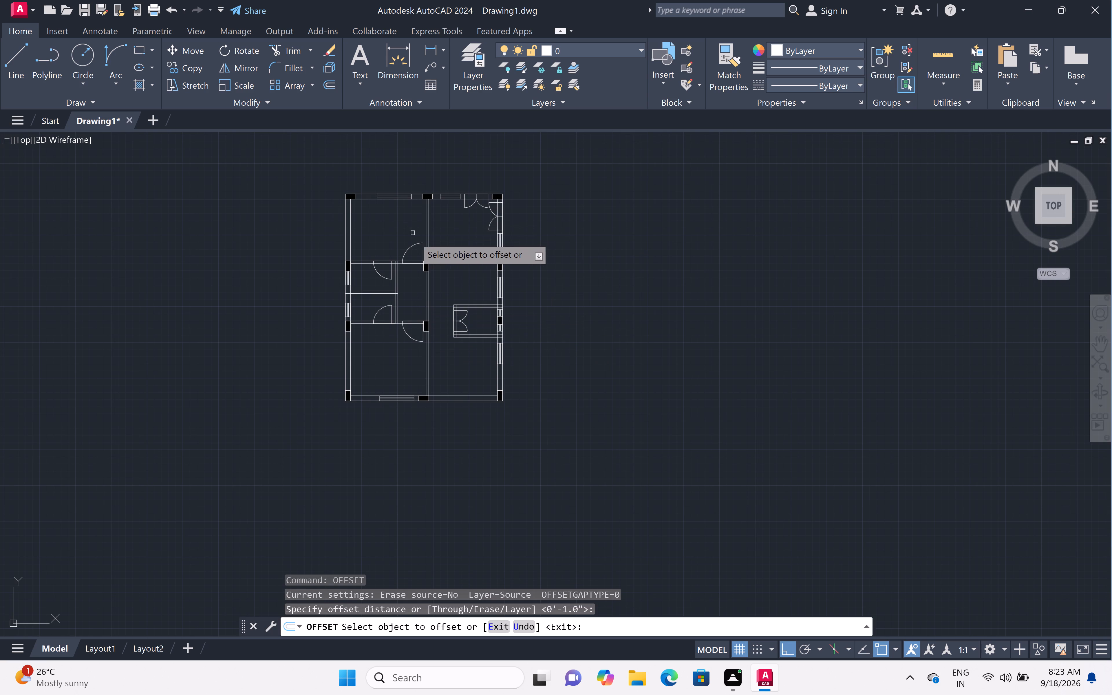
{"action": "scroll", "coordinate": [416, 242], "scroll_direction": "up", "scroll_amount": 4}
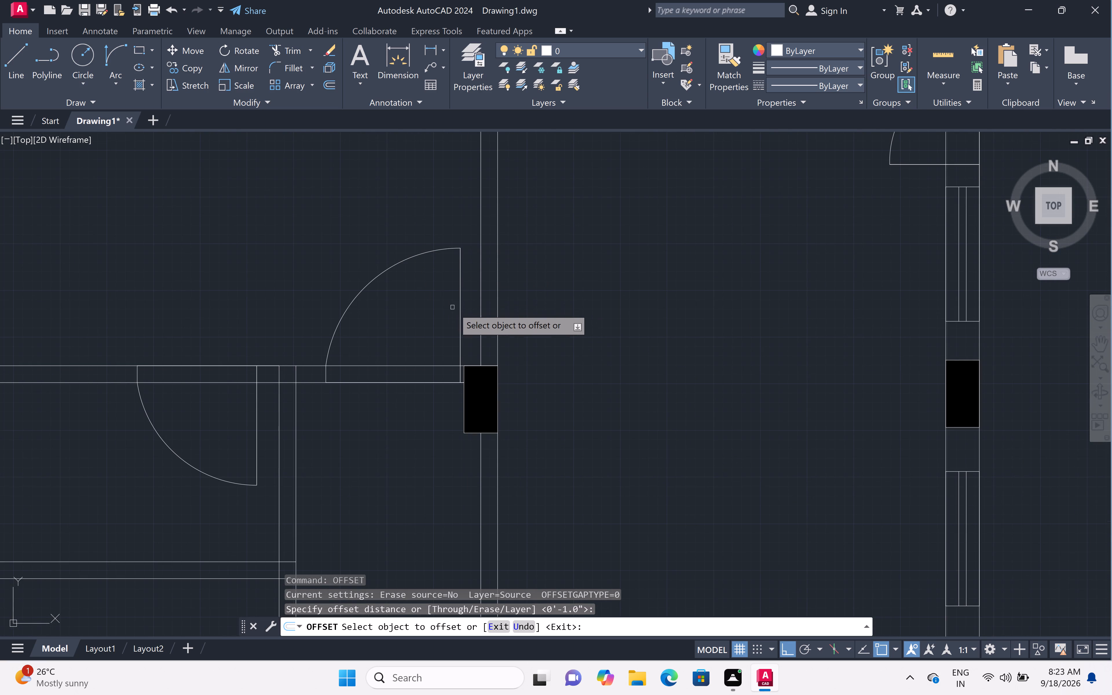
{"action": "left_click", "coordinate": [459, 312]}
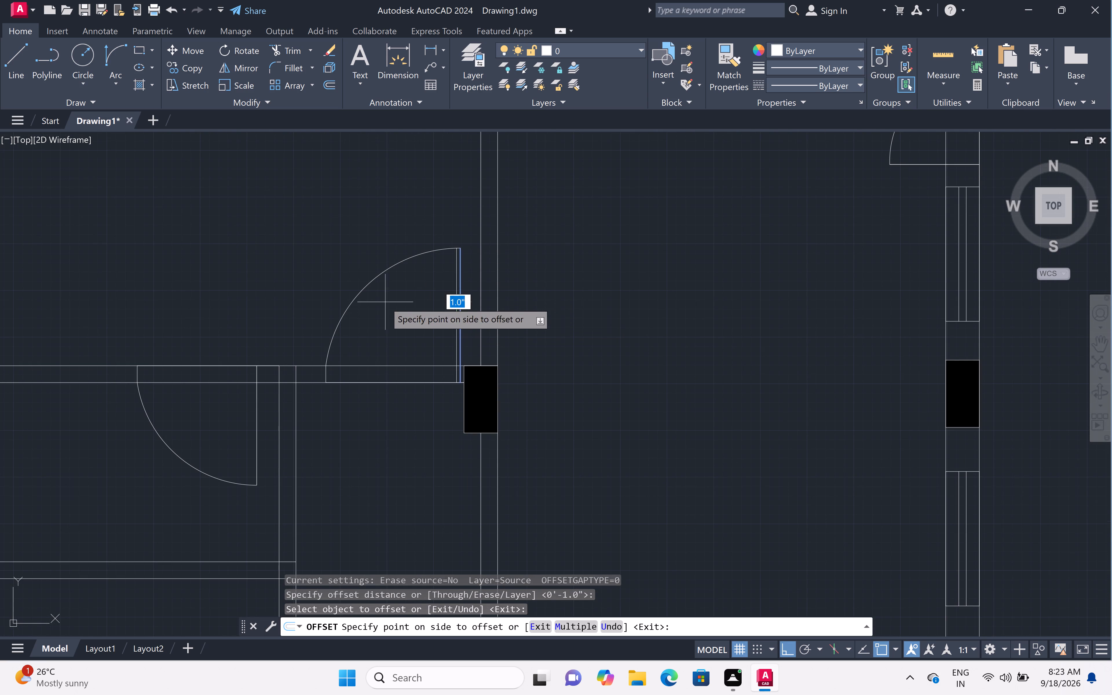
{"action": "left_click", "coordinate": [384, 302]}
{"action": "scroll", "coordinate": [400, 296], "scroll_direction": "down", "scroll_amount": 3}
{"action": "scroll", "coordinate": [358, 323], "scroll_direction": "up", "scroll_amount": 4}
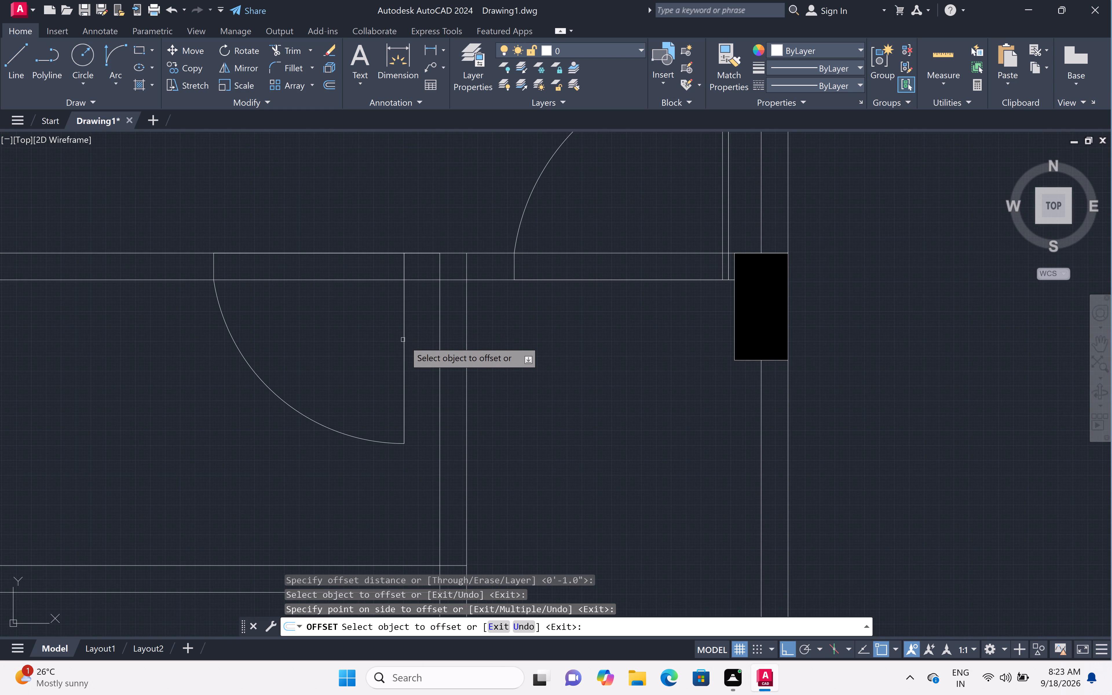
{"action": "left_click", "coordinate": [402, 341]}
{"action": "left_click", "coordinate": [350, 329]}
Offset the door leaf lines of the lower small room and the lower-left room 1" inward, toward their swing arcs.
{"action": "scroll", "coordinate": [366, 316], "scroll_direction": "down", "scroll_amount": 2}
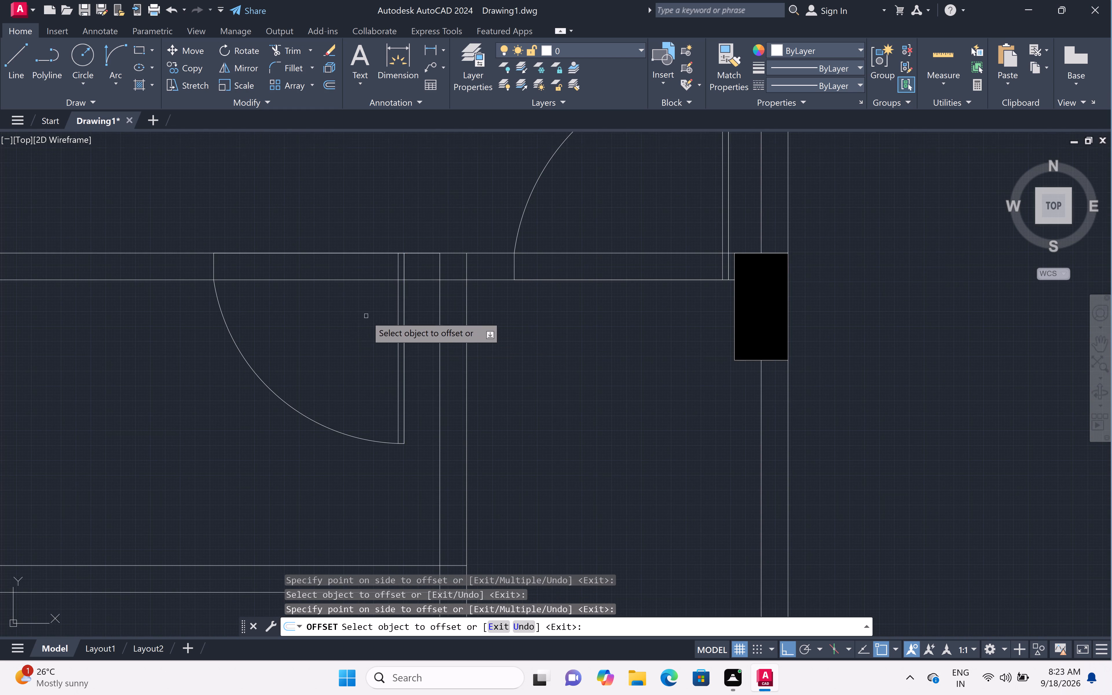
{"action": "scroll", "coordinate": [366, 316], "scroll_direction": "down", "scroll_amount": 2}
{"action": "scroll", "coordinate": [361, 400], "scroll_direction": "up", "scroll_amount": 3}
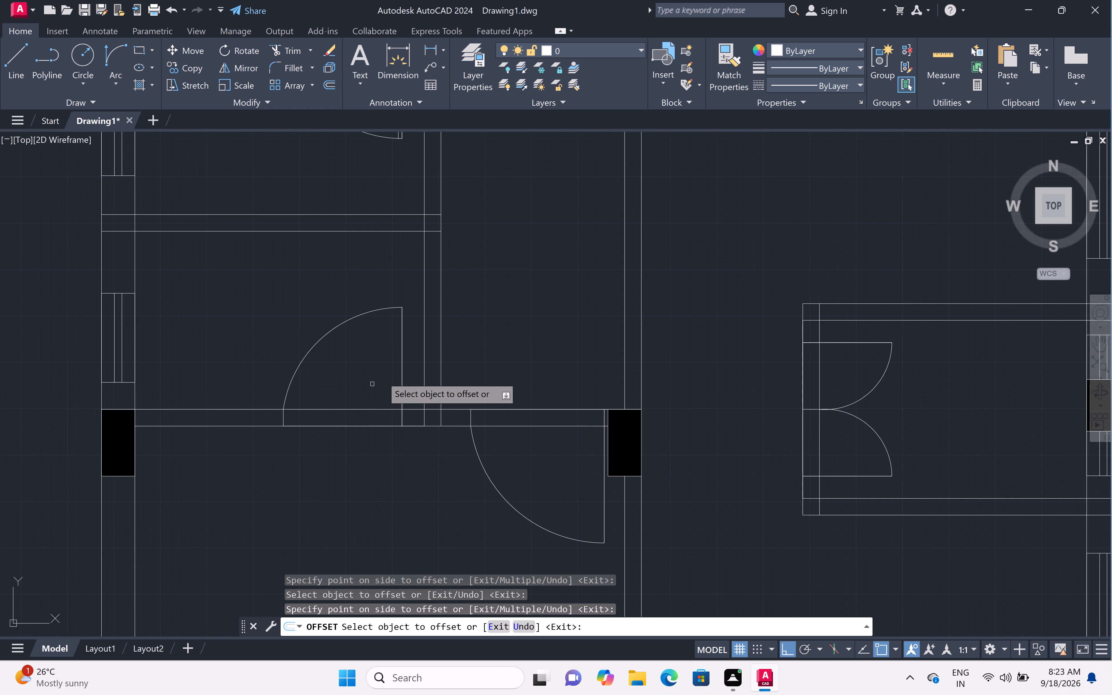
{"action": "left_click", "coordinate": [400, 378]}
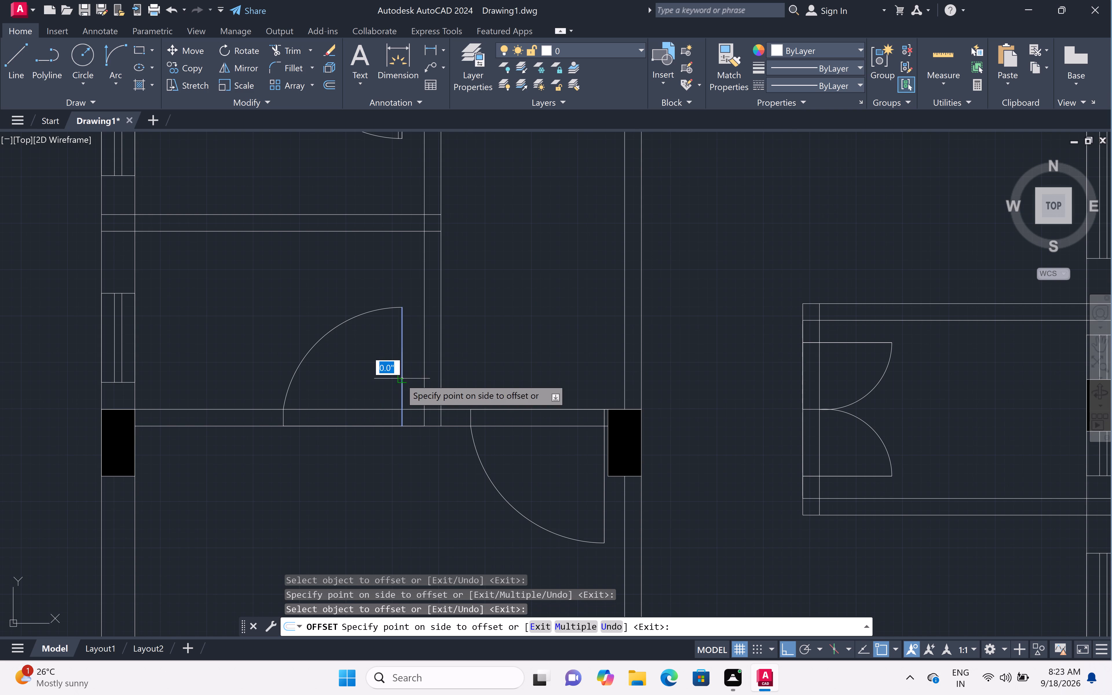
{"action": "left_click", "coordinate": [348, 364]}
{"action": "scroll", "coordinate": [347, 360], "scroll_direction": "down", "scroll_amount": 5}
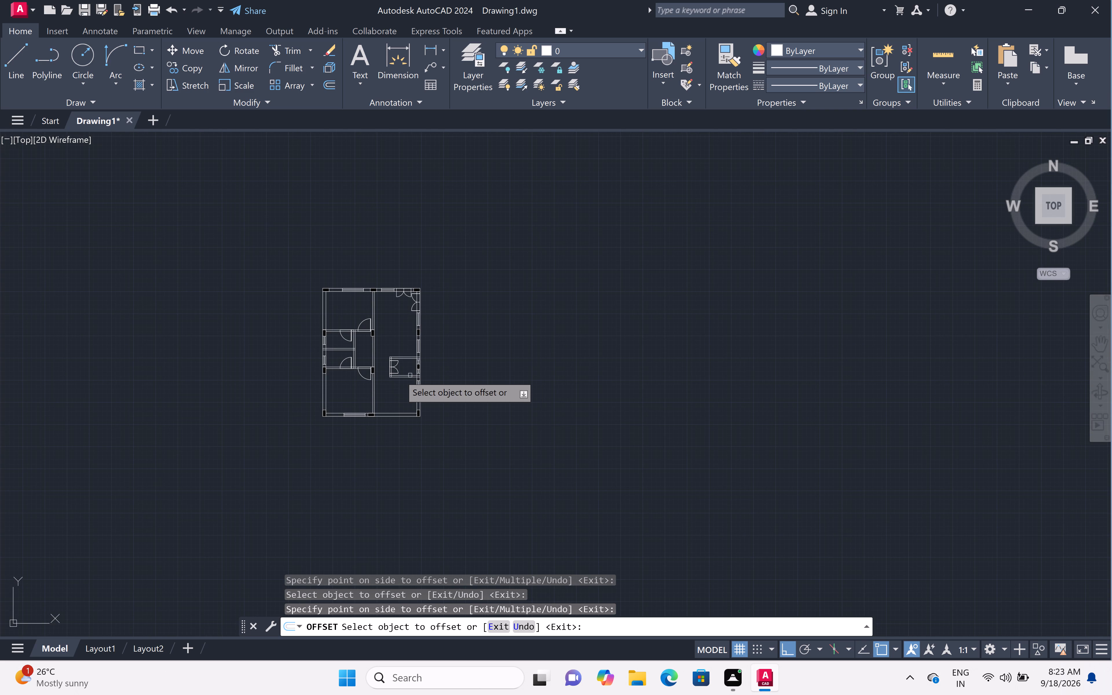
{"action": "scroll", "coordinate": [370, 375], "scroll_direction": "up", "scroll_amount": 6}
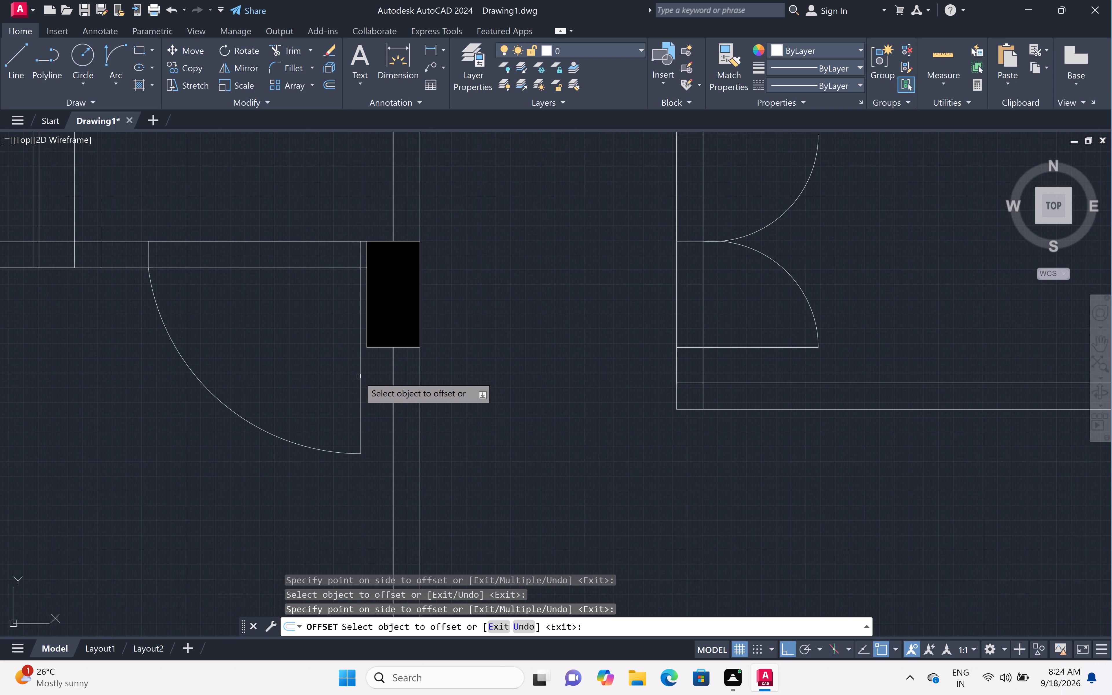
{"action": "left_click", "coordinate": [360, 378]}
{"action": "left_click", "coordinate": [330, 376]}
Offset both leaf lines of the right-side small room's paired door 1" inward, toward their swing arcs.
{"action": "scroll", "coordinate": [335, 367], "scroll_direction": "down", "scroll_amount": 3}
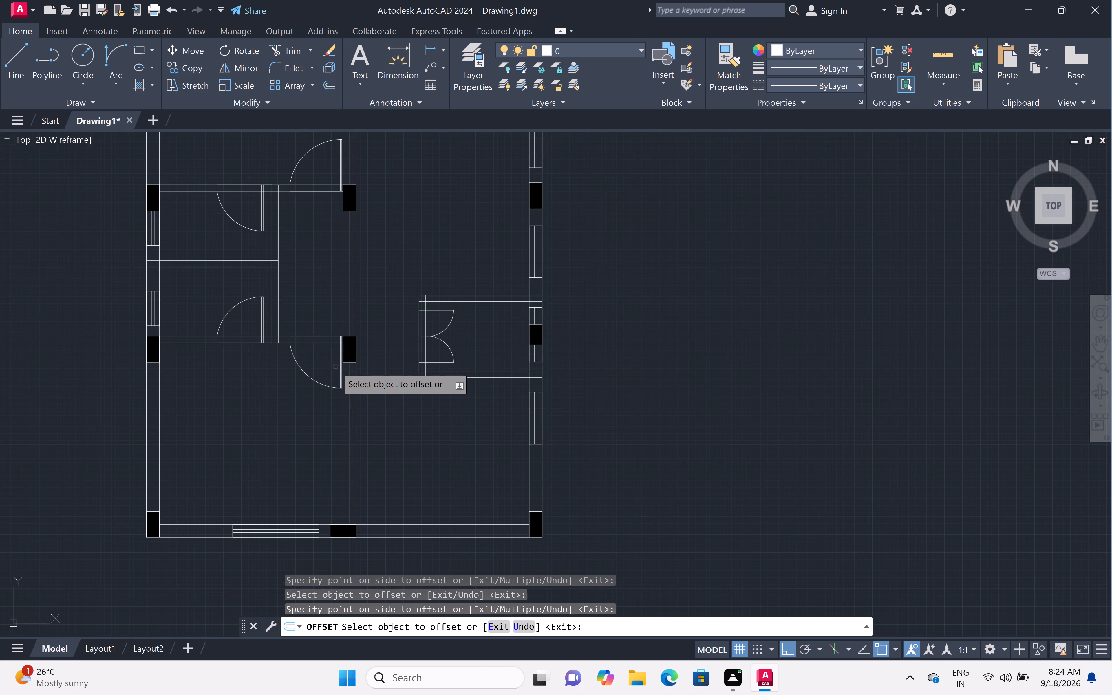
{"action": "scroll", "coordinate": [452, 335], "scroll_direction": "up", "scroll_amount": 3}
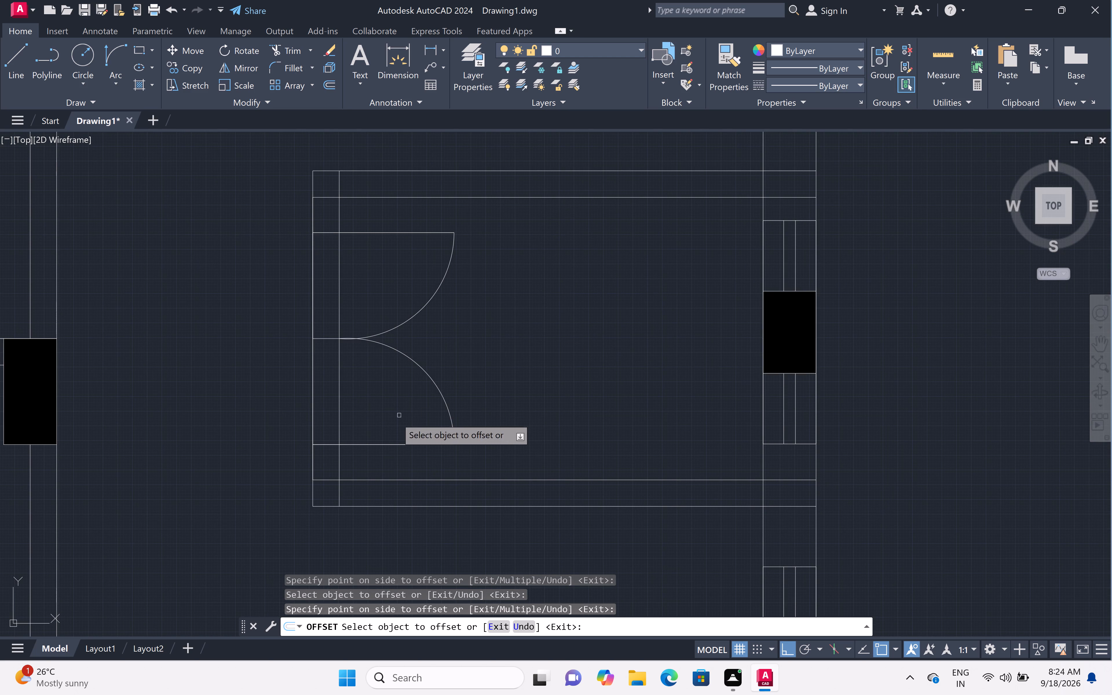
{"action": "left_click", "coordinate": [389, 445]}
{"action": "left_click", "coordinate": [396, 395]}
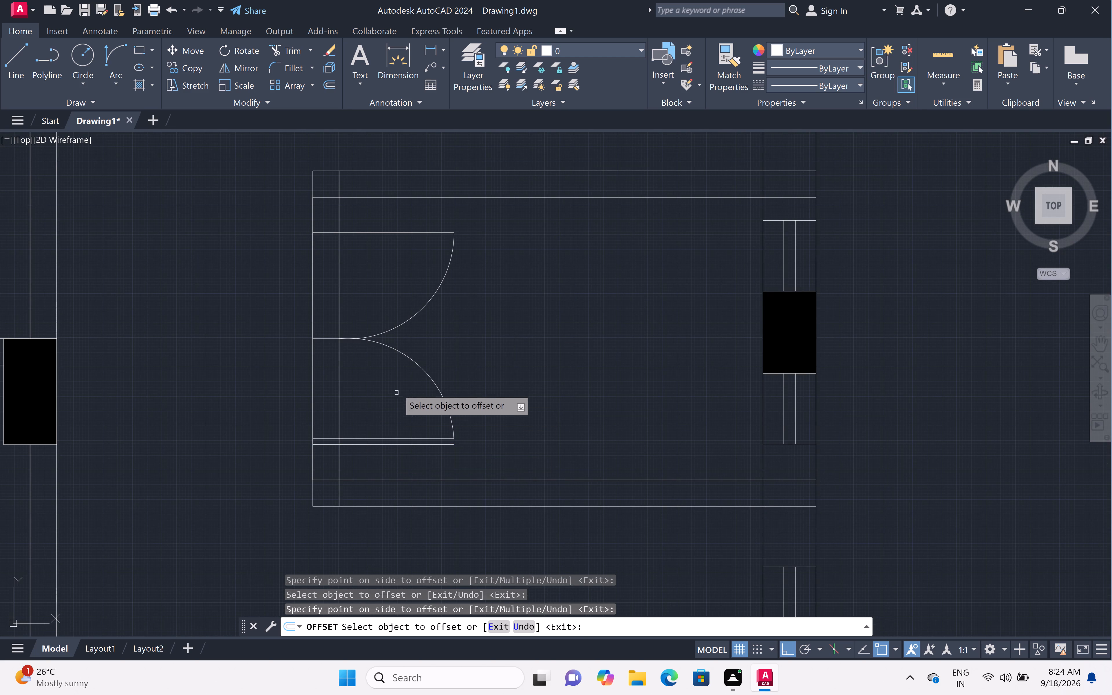
{"action": "double_click", "coordinate": [385, 233]}
{"action": "left_click", "coordinate": [384, 288]}
Offset both leaf lines of the right outer wall's paired door near the upper-right corner 1" inward, toward their swing arcs.
{"action": "scroll", "coordinate": [384, 287], "scroll_direction": "down", "scroll_amount": 4}
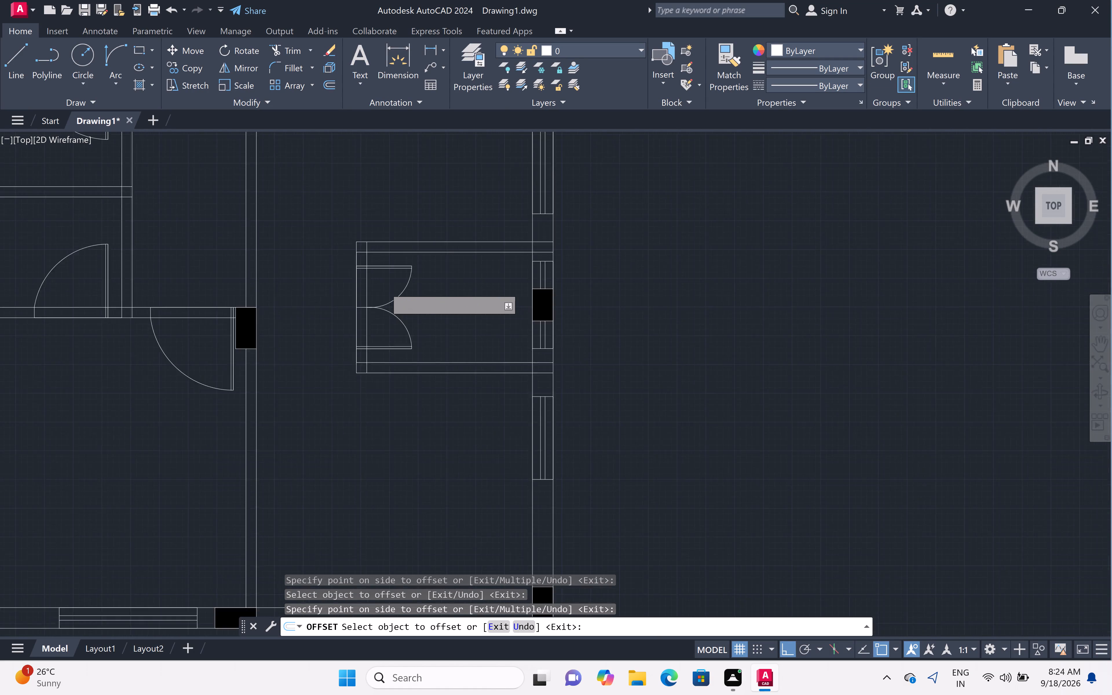
{"action": "scroll", "coordinate": [341, 296], "scroll_direction": "down", "scroll_amount": 1}
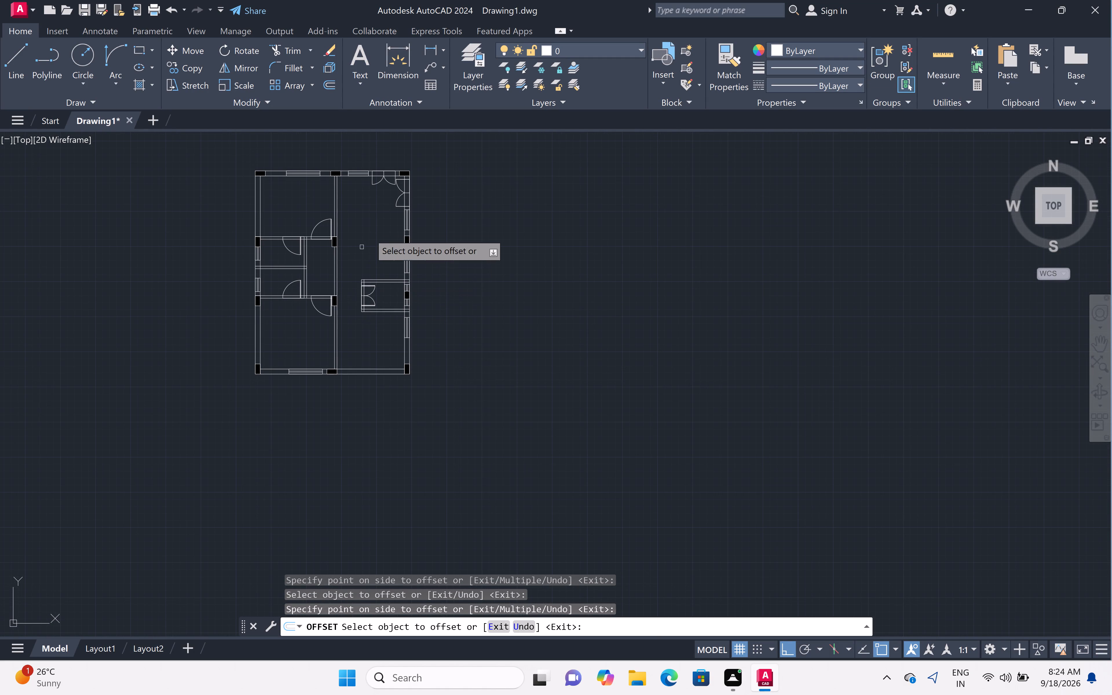
{"action": "scroll", "coordinate": [405, 166], "scroll_direction": "up", "scroll_amount": 3}
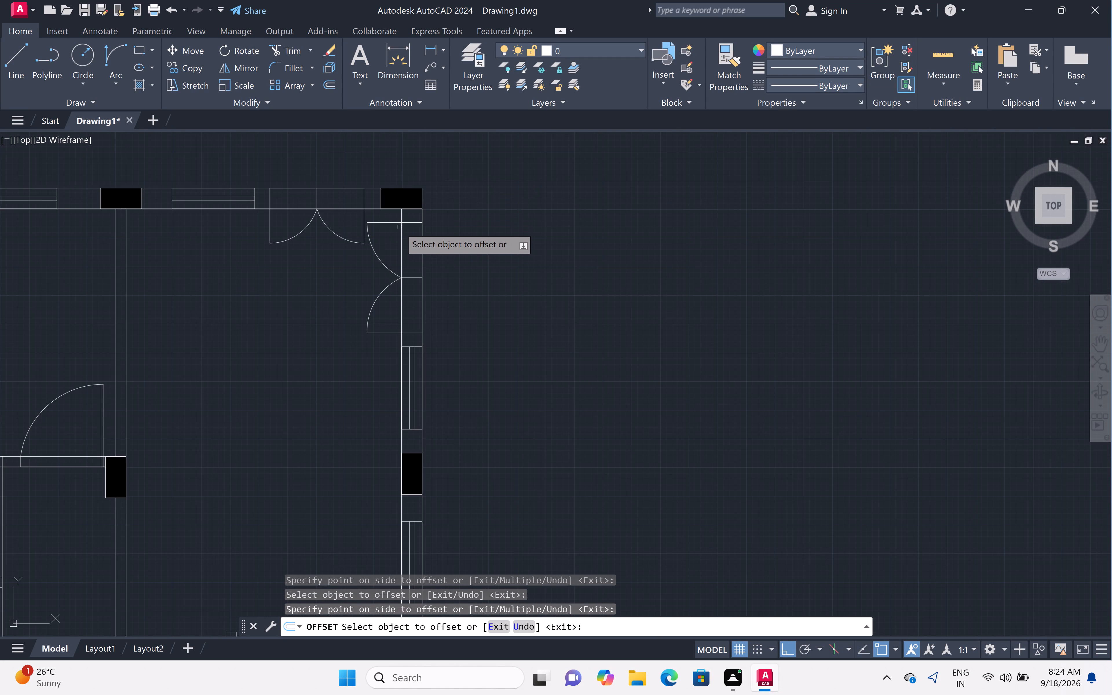
{"action": "scroll", "coordinate": [399, 227], "scroll_direction": "up", "scroll_amount": 1}
{"action": "left_click", "coordinate": [385, 220]}
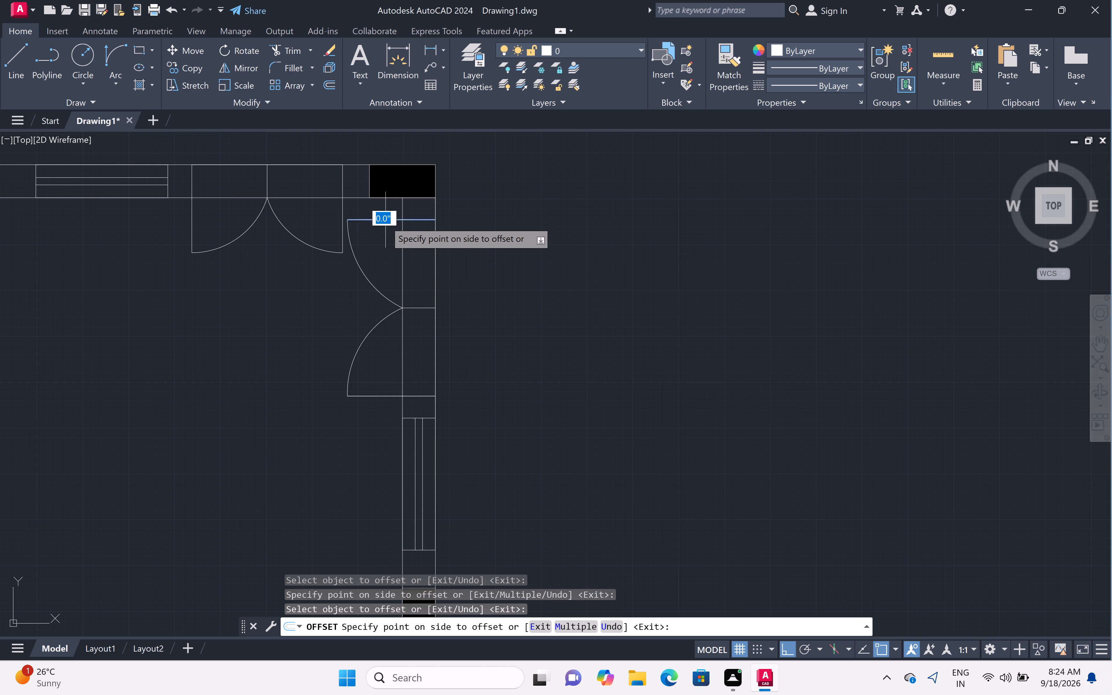
{"action": "left_click", "coordinate": [380, 250]}
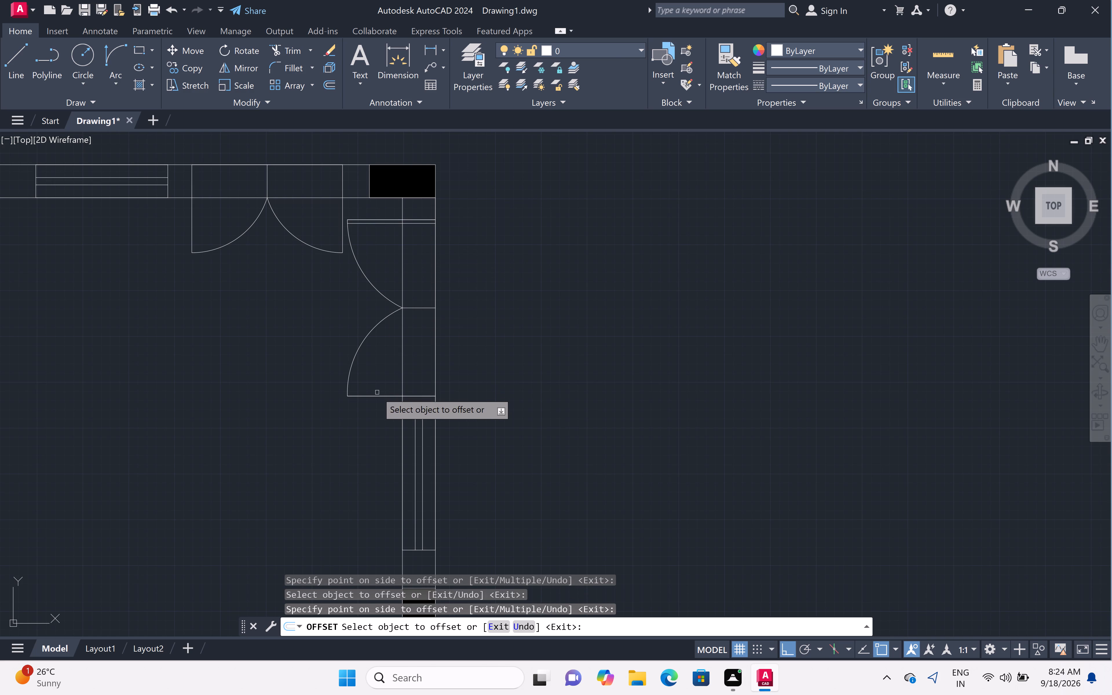
{"action": "left_click", "coordinate": [377, 396]}
{"action": "left_click", "coordinate": [385, 344]}
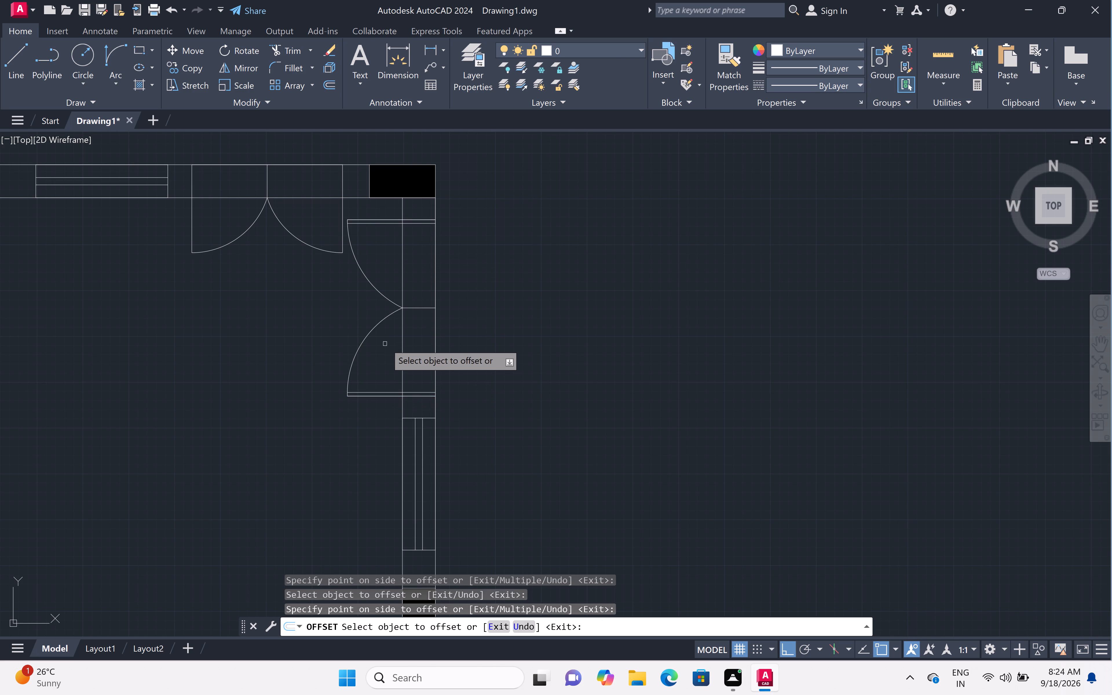
Offset both leaf lines of the top outer wall's paired door 1" inward, toward their swing arcs, and leave the Offset command.
{"action": "scroll", "coordinate": [386, 343], "scroll_direction": "down", "scroll_amount": 1}
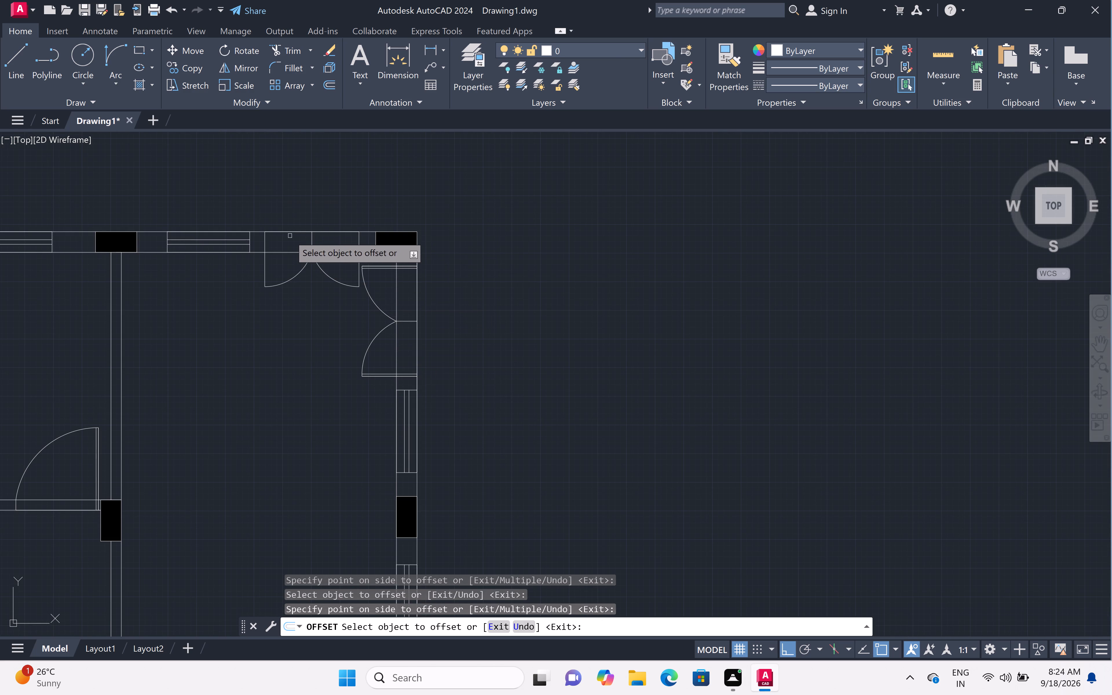
{"action": "scroll", "coordinate": [259, 242], "scroll_direction": "up", "scroll_amount": 2}
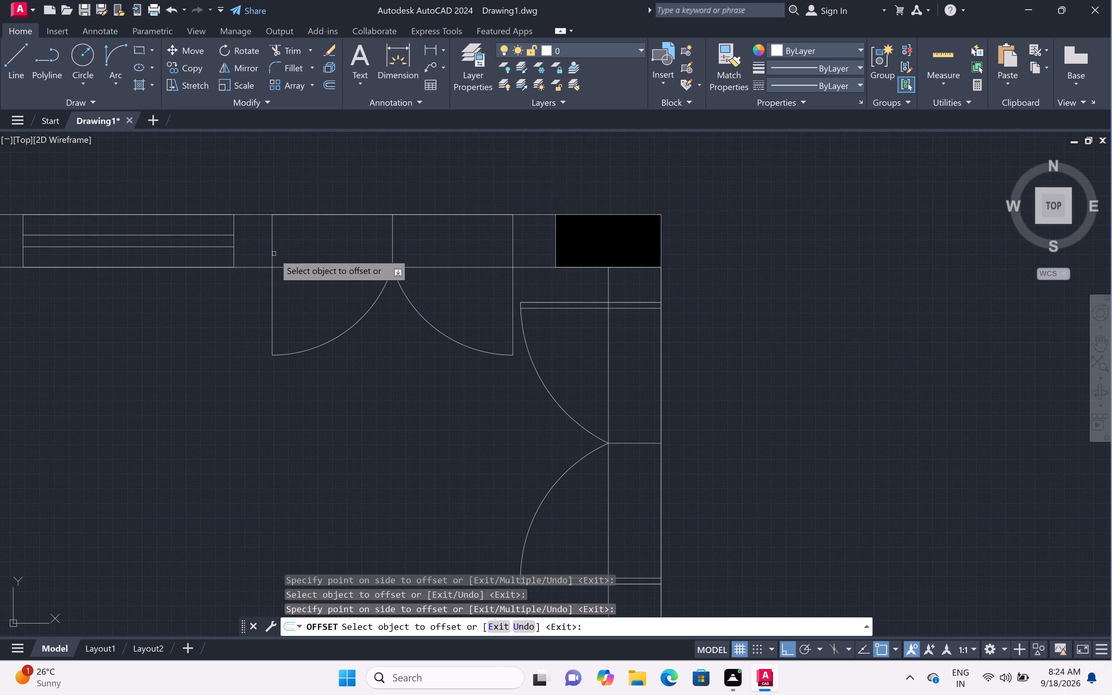
{"action": "left_click", "coordinate": [274, 255]}
{"action": "left_click", "coordinate": [295, 251]}
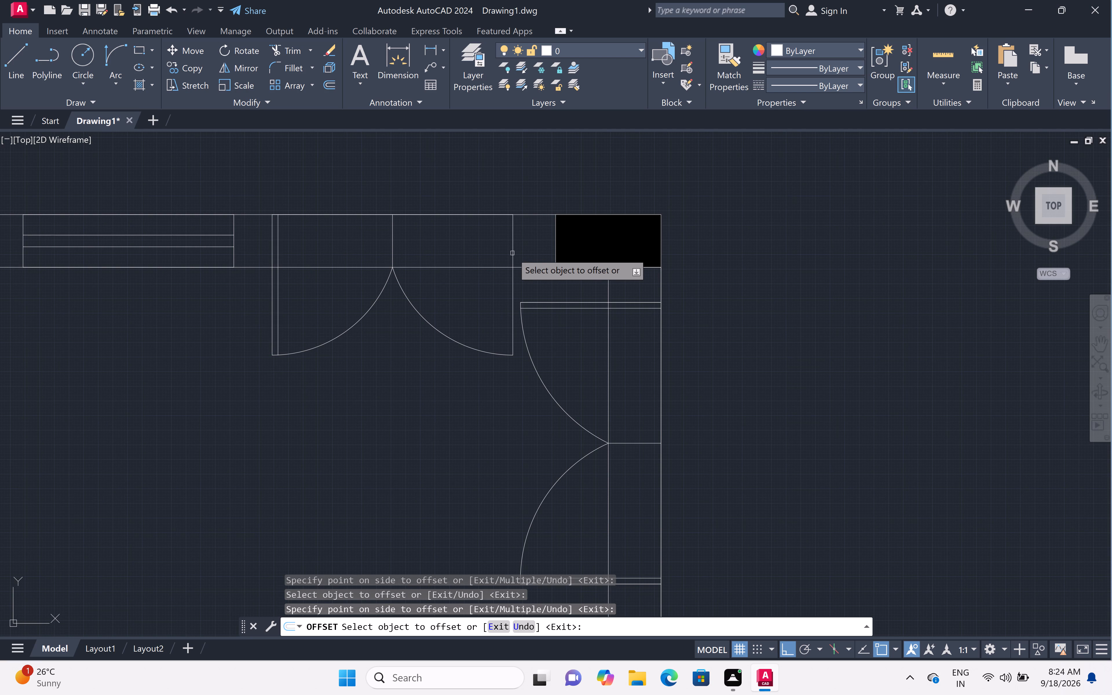
{"action": "left_click", "coordinate": [512, 253]}
{"action": "left_click", "coordinate": [434, 253]}
{"action": "key", "text": "Escape"}
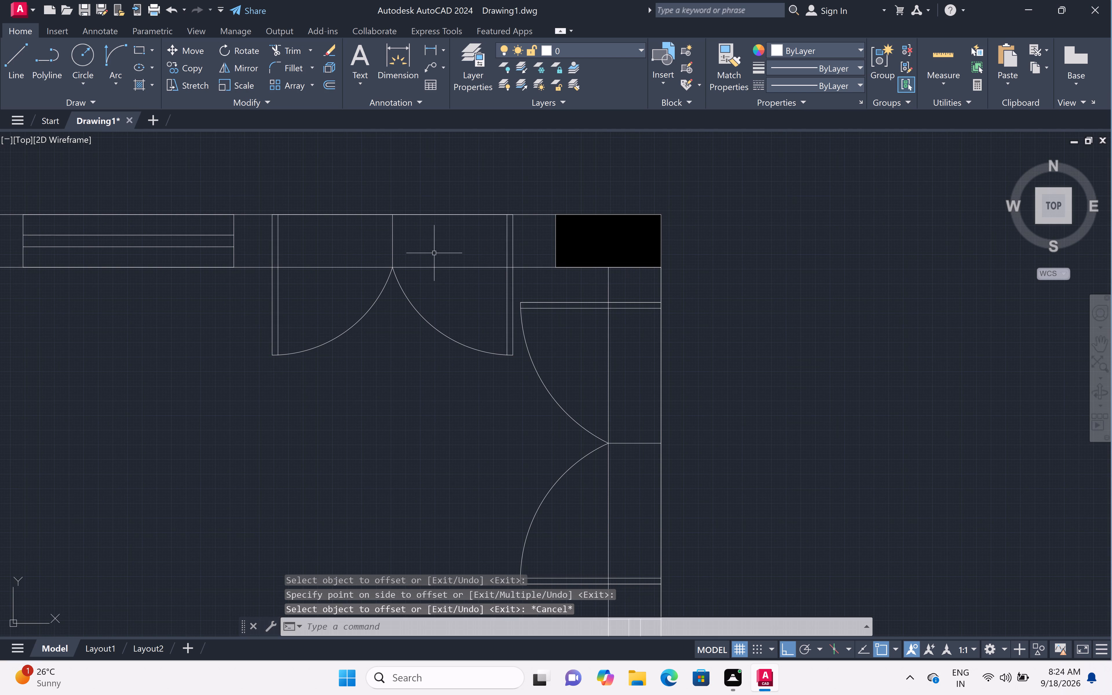
Trim the wall lines across the door openings of the upper-left room and the upper small room.
{"action": "type", "text": "tr"}
{"action": "key", "text": "space"}
{"action": "scroll", "coordinate": [434, 222], "scroll_direction": "down", "scroll_amount": 5}
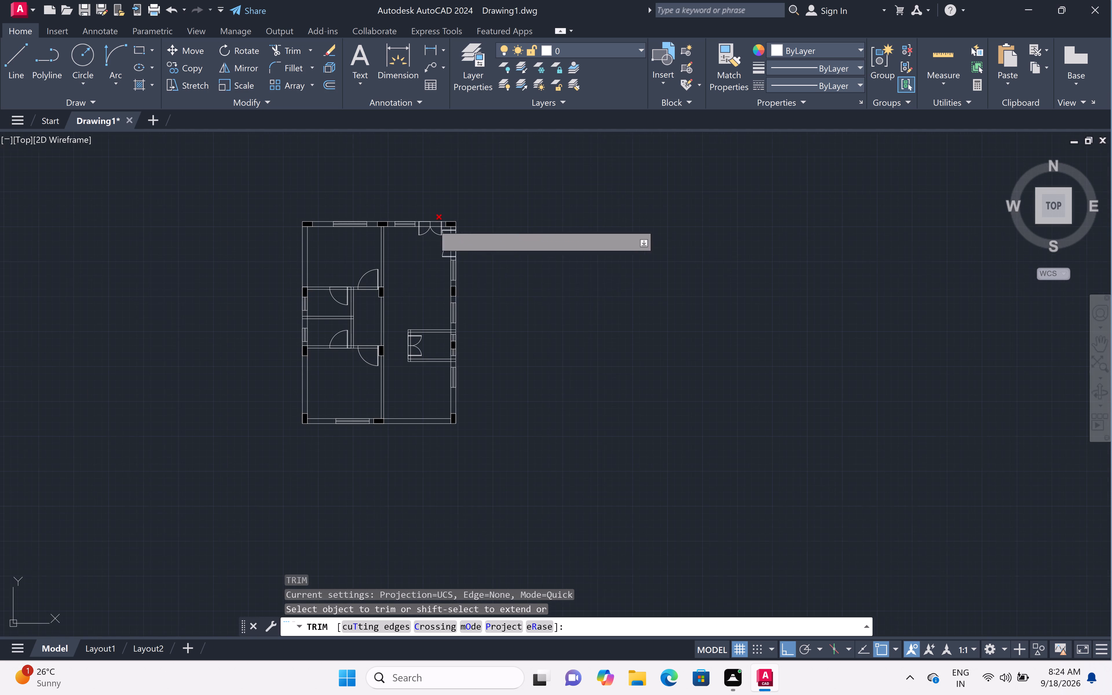
{"action": "scroll", "coordinate": [369, 293], "scroll_direction": "up", "scroll_amount": 4}
{"action": "left_click", "coordinate": [374, 237]}
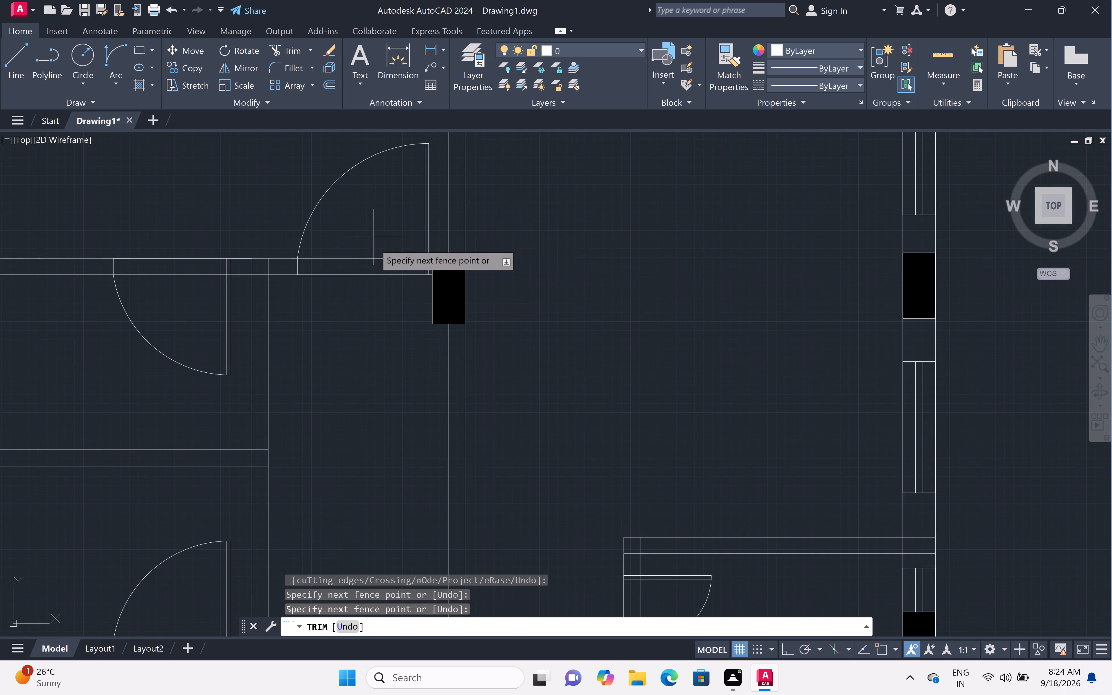
{"action": "left_click", "coordinate": [379, 307]}
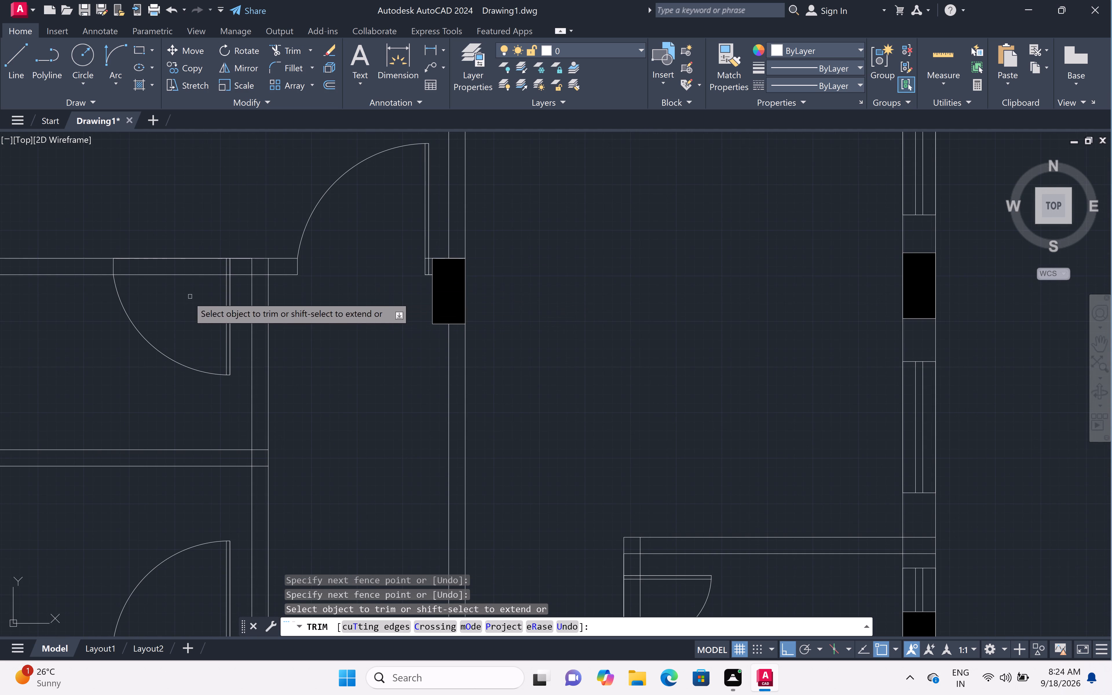
{"action": "left_click", "coordinate": [186, 298]}
{"action": "left_click", "coordinate": [185, 229]}
Trim the wall lines across the door openings of the lower small room and the lower-left room.
{"action": "scroll", "coordinate": [187, 224], "scroll_direction": "down", "scroll_amount": 4}
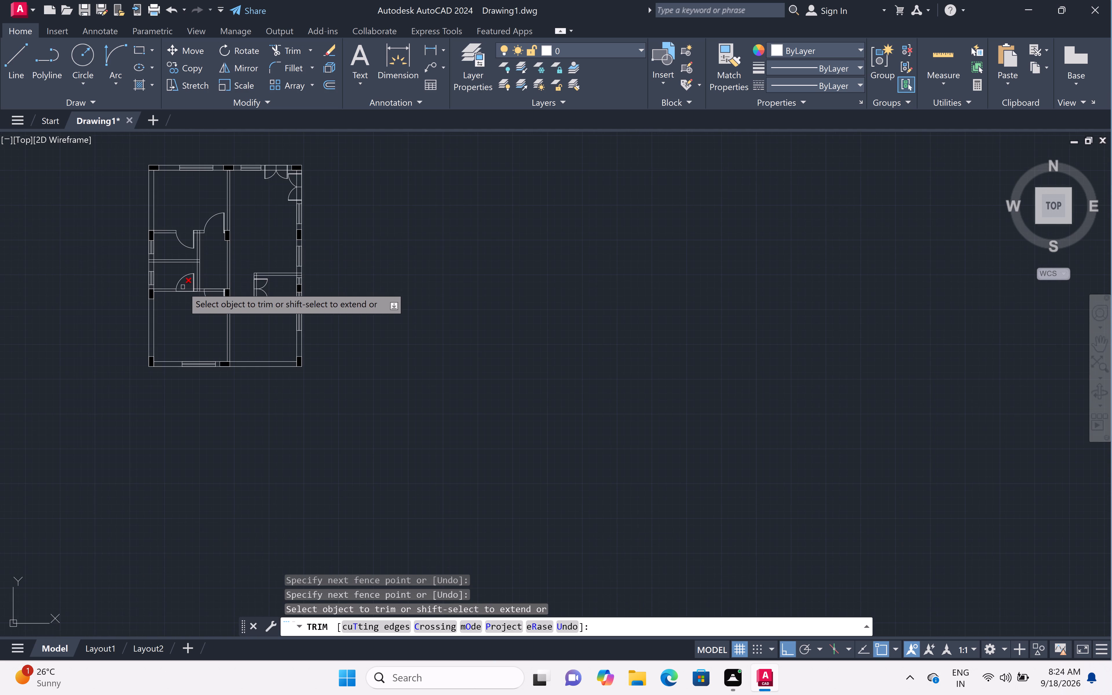
{"action": "scroll", "coordinate": [181, 290], "scroll_direction": "up", "scroll_amount": 4}
{"action": "left_click", "coordinate": [192, 266]}
{"action": "left_click", "coordinate": [188, 313]}
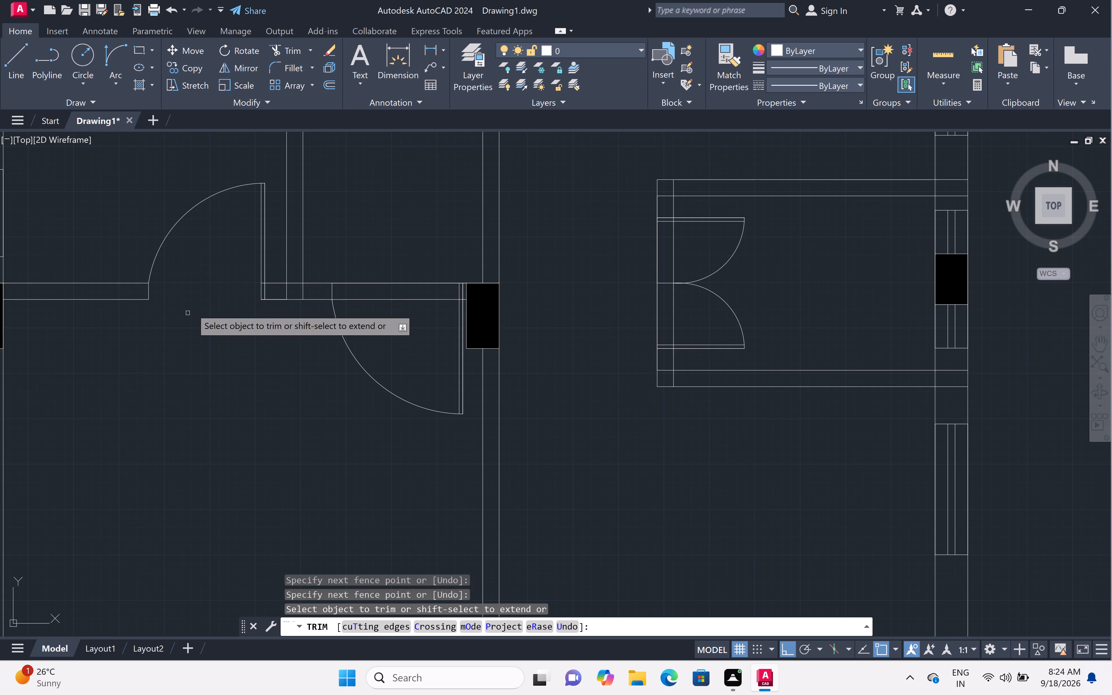
{"action": "left_click", "coordinate": [387, 313]}
{"action": "left_click", "coordinate": [391, 267]}
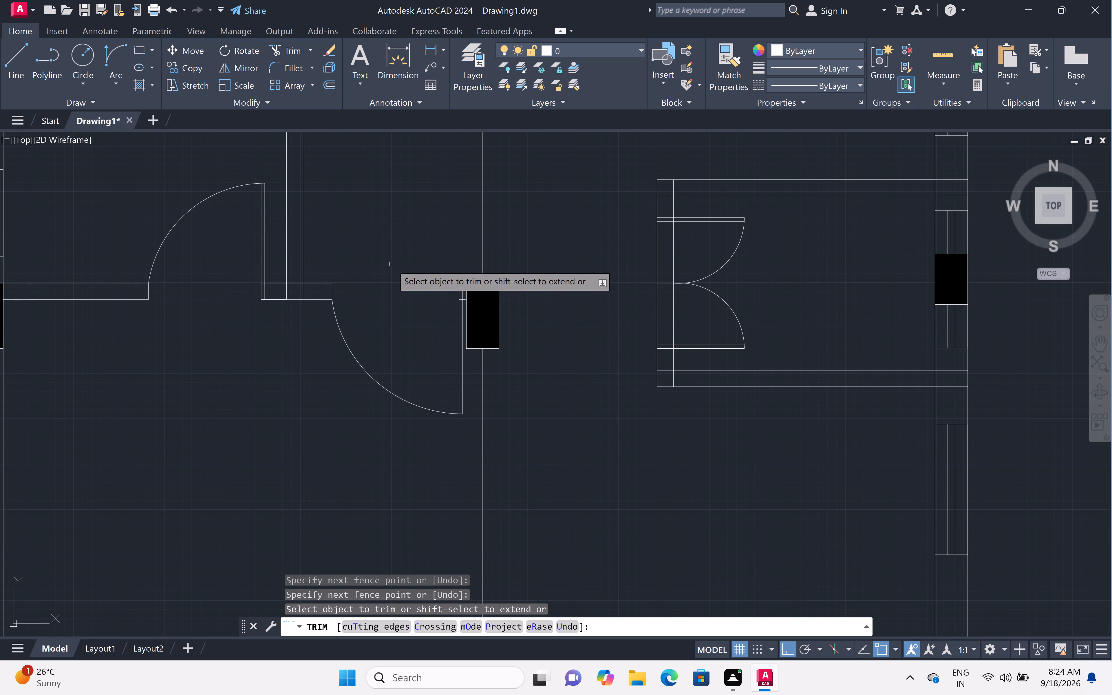
Trim the wall lines across both halves of the right-side small room's paired door opening.
{"action": "scroll", "coordinate": [391, 264], "scroll_direction": "down", "scroll_amount": 5}
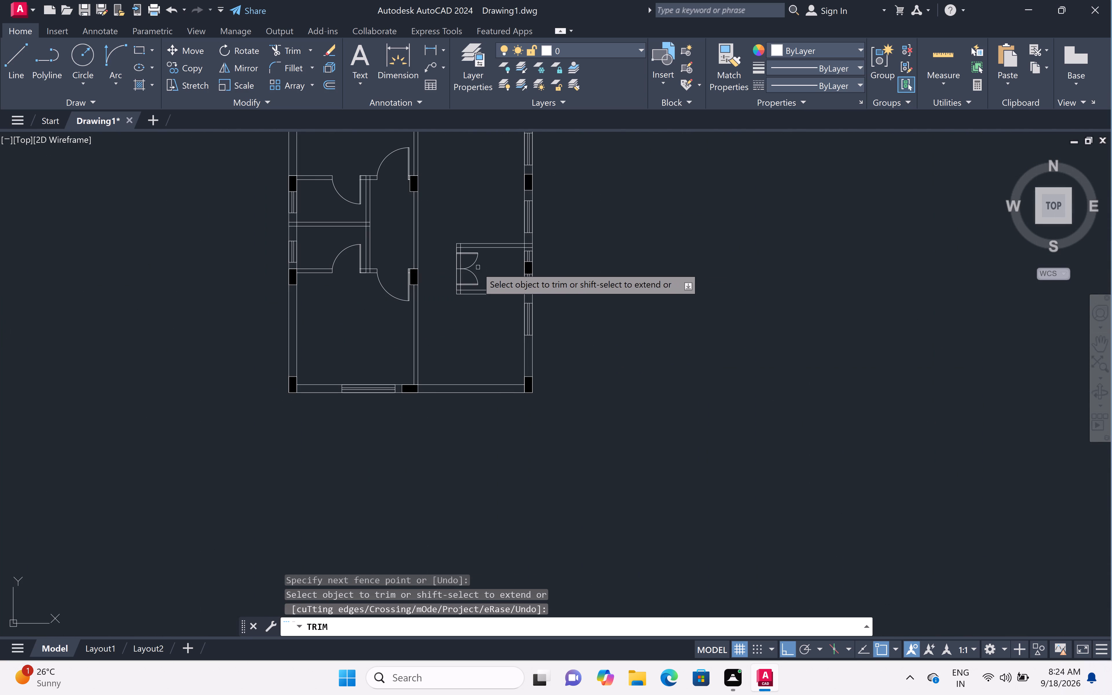
{"action": "scroll", "coordinate": [477, 267], "scroll_direction": "up", "scroll_amount": 4}
{"action": "left_click", "coordinate": [407, 237]}
{"action": "left_click", "coordinate": [269, 237]}
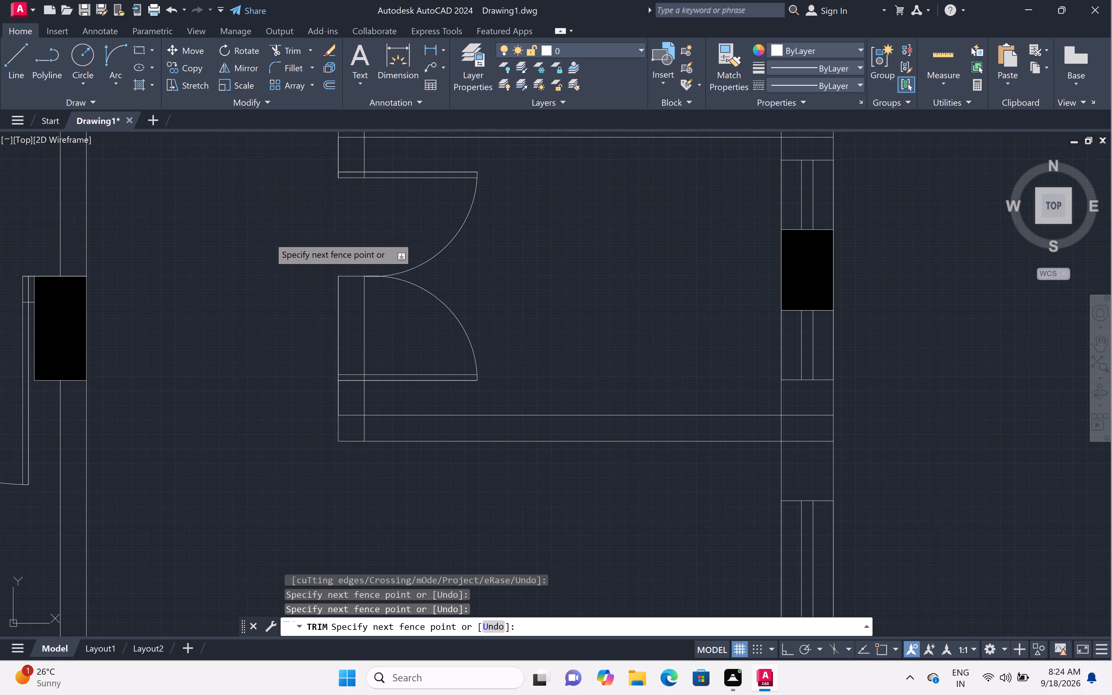
{"action": "left_click", "coordinate": [372, 310]}
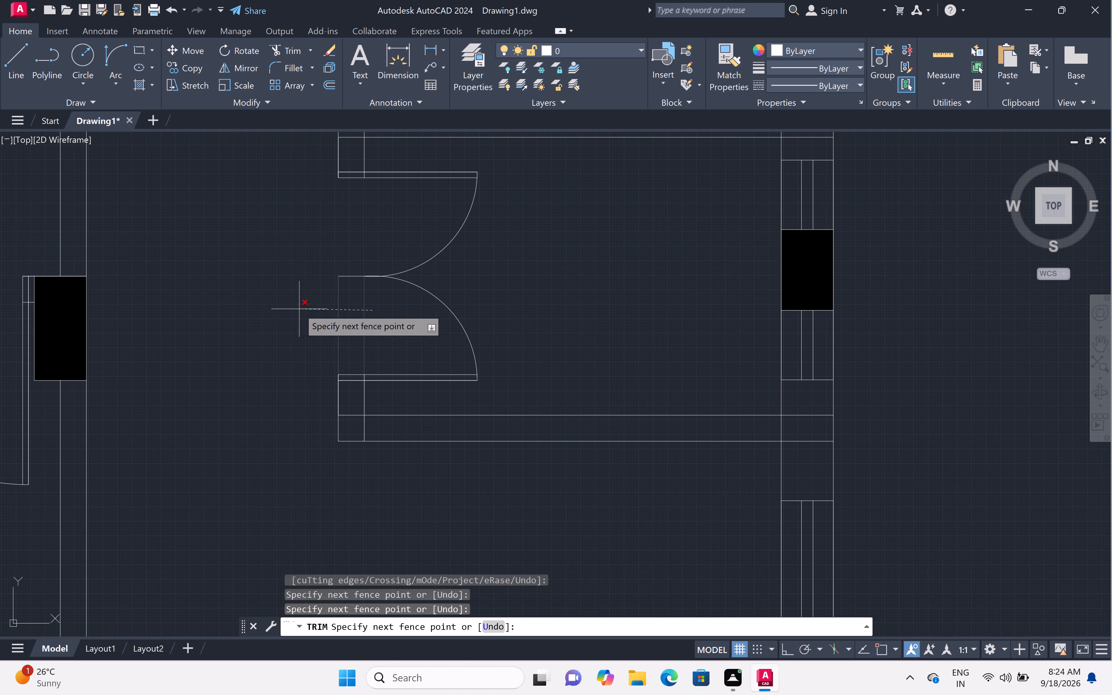
{"action": "left_click", "coordinate": [299, 309]}
Trim the wall lines across both halves of the right outer wall's paired door opening near the upper-right corner.
{"action": "scroll", "coordinate": [299, 304], "scroll_direction": "down", "scroll_amount": 5}
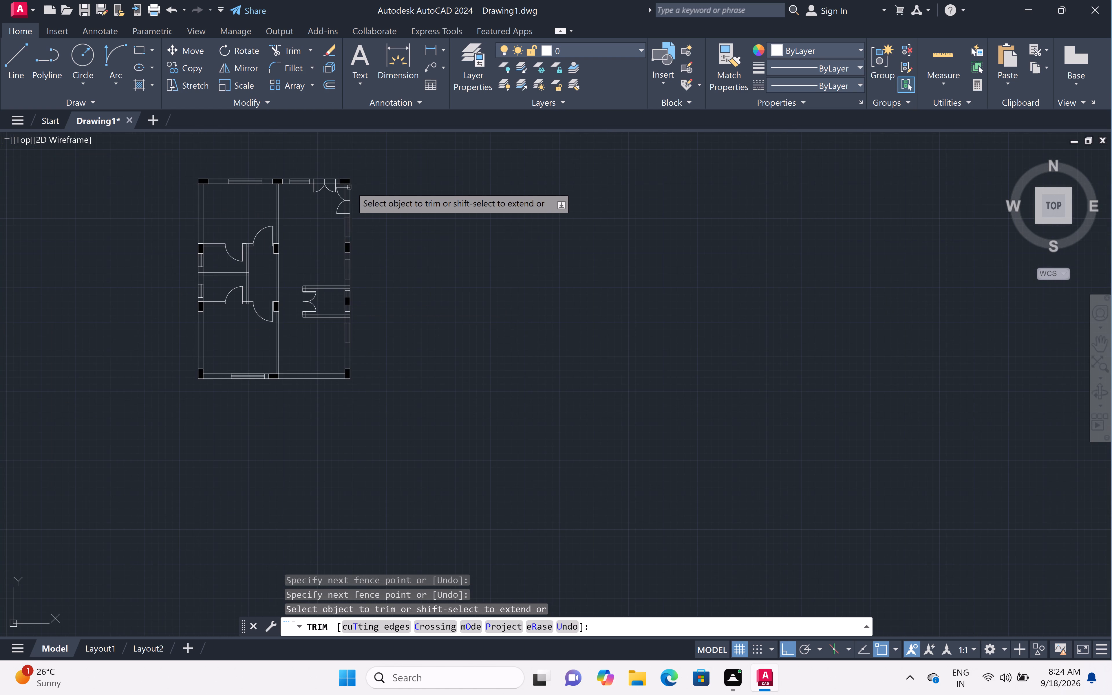
{"action": "scroll", "coordinate": [350, 185], "scroll_direction": "up", "scroll_amount": 2}
{"action": "scroll", "coordinate": [317, 159], "scroll_direction": "up", "scroll_amount": 3}
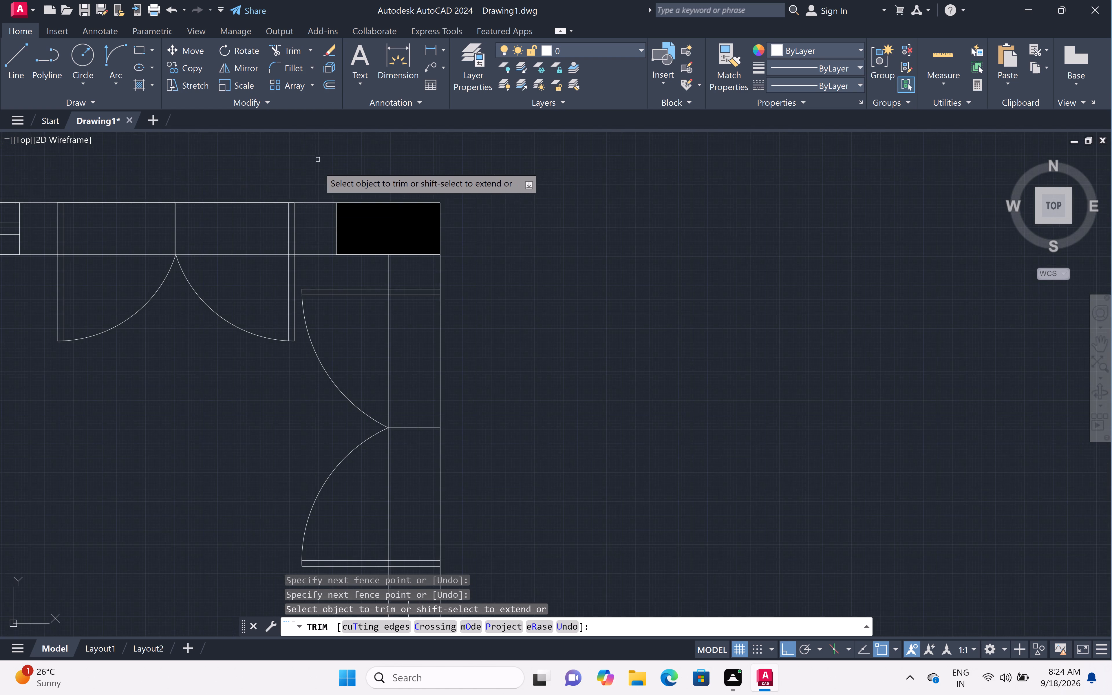
{"action": "scroll", "coordinate": [319, 184], "scroll_direction": "down", "scroll_amount": 2}
{"action": "left_click", "coordinate": [338, 247]}
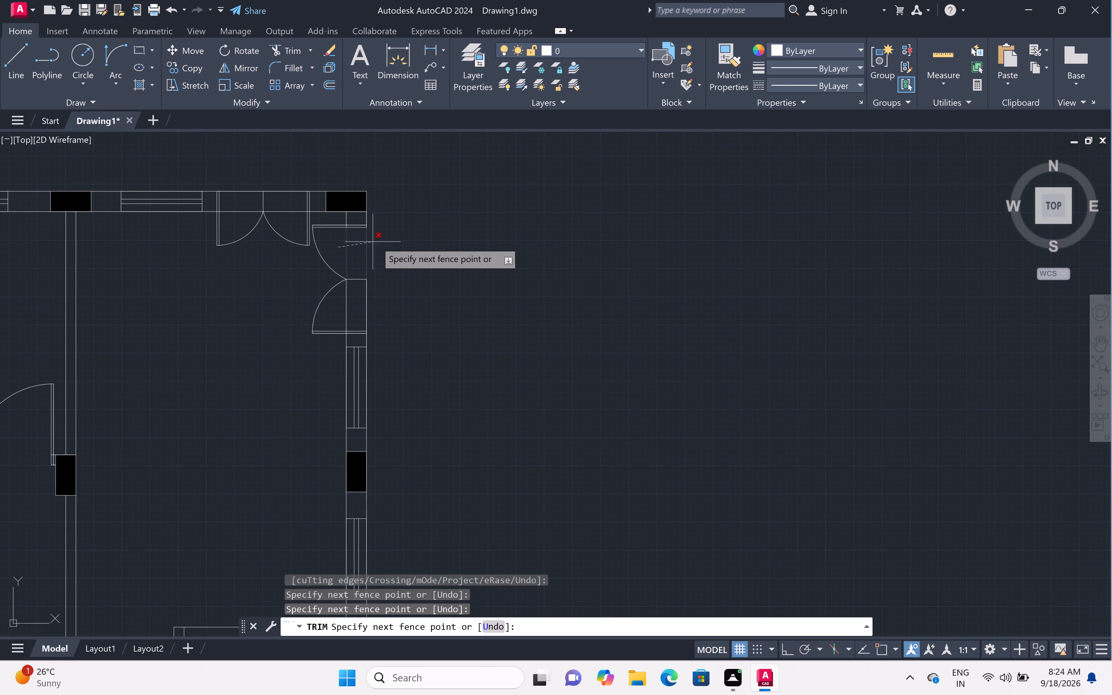
{"action": "left_click", "coordinate": [380, 242]}
{"action": "left_click", "coordinate": [334, 302]}
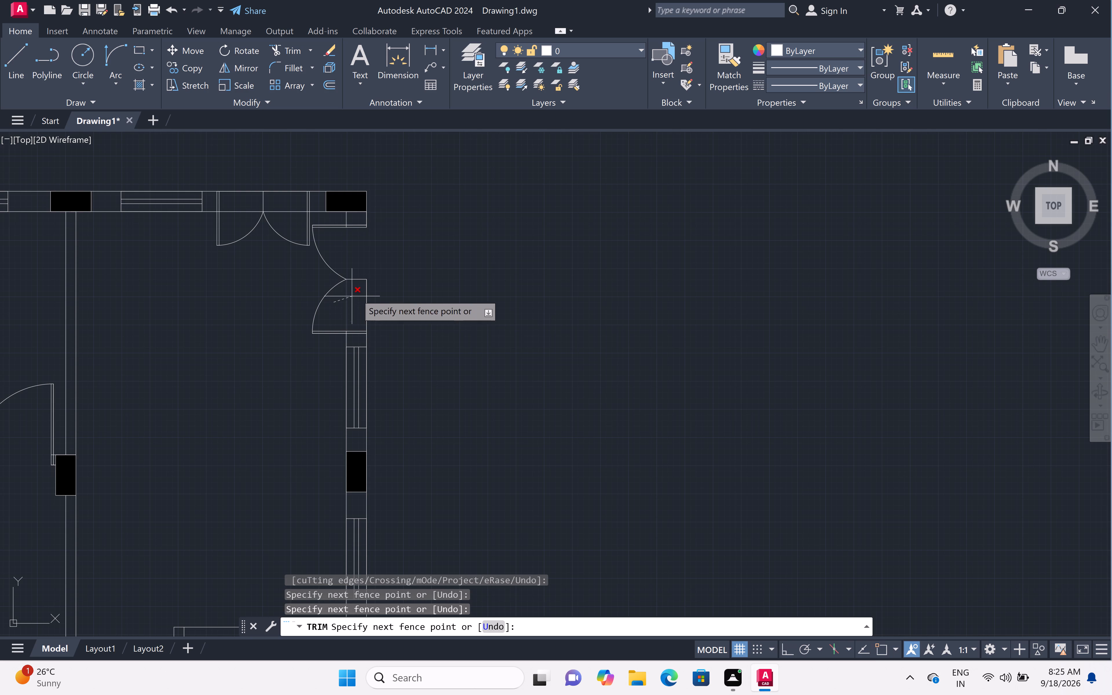
{"action": "left_click", "coordinate": [402, 299]}
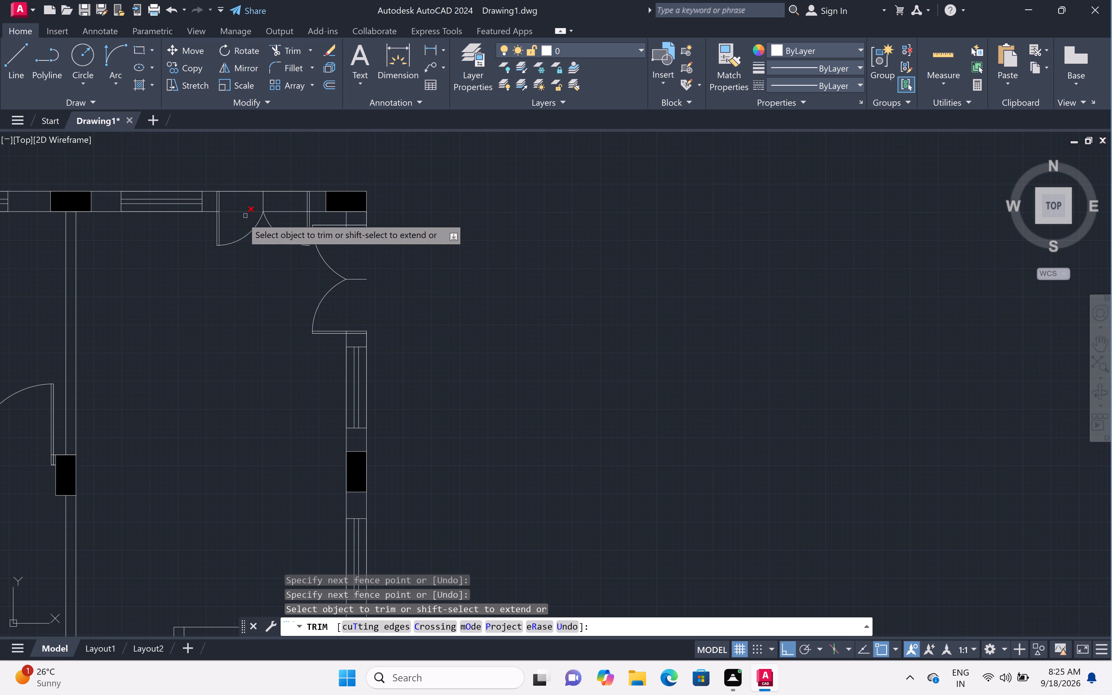
Trim the wall lines across both halves of the top outer wall's paired door opening and leave the Trim command.
{"action": "left_click", "coordinate": [241, 224]}
{"action": "double_click", "coordinate": [238, 168]}
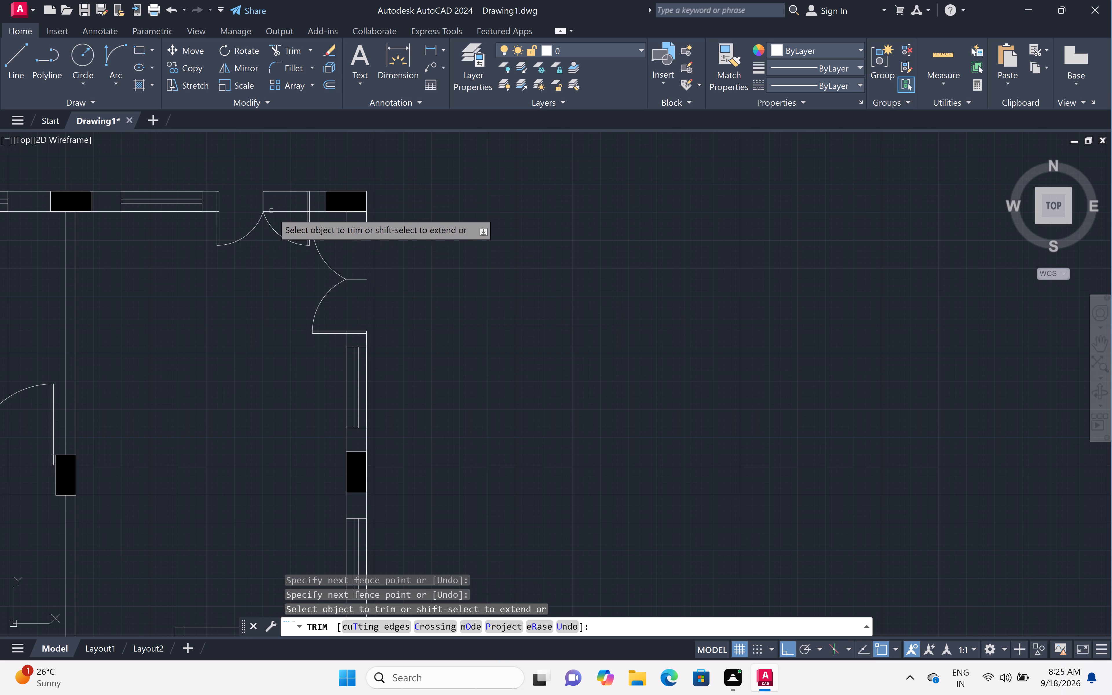
{"action": "left_click", "coordinate": [289, 221]}
{"action": "left_click", "coordinate": [296, 180]}
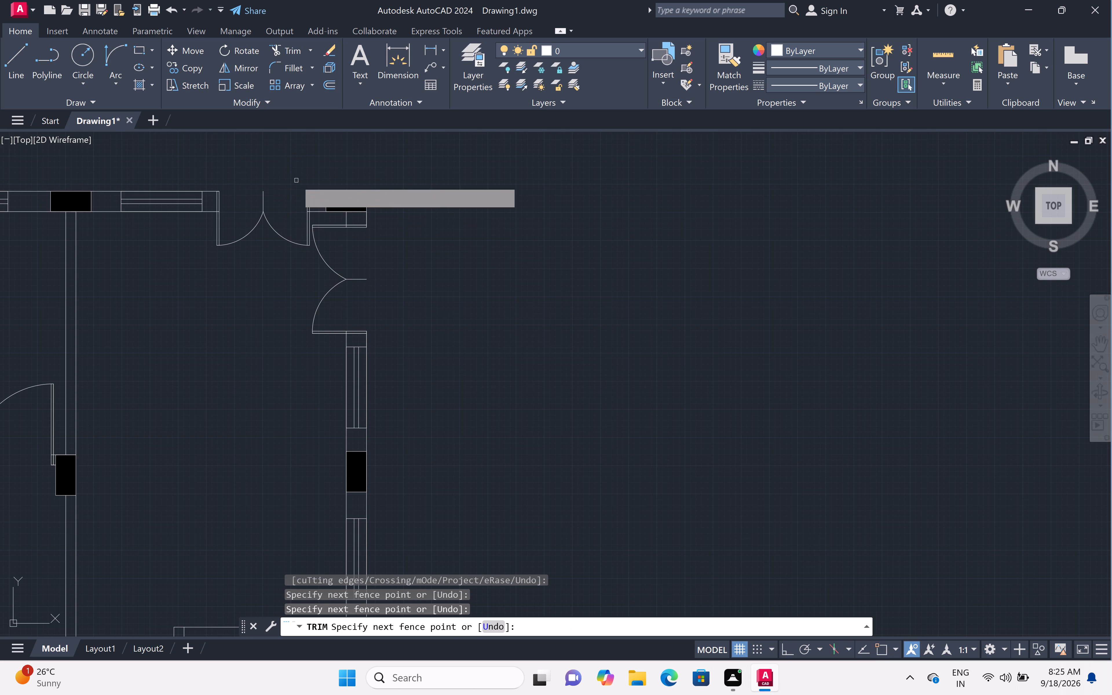
{"action": "key", "text": "Escape"}
Trim the wall line segments crossing the door leaves of the upper-left room and the upper small room.
{"action": "scroll", "coordinate": [317, 174], "scroll_direction": "down", "scroll_amount": 2}
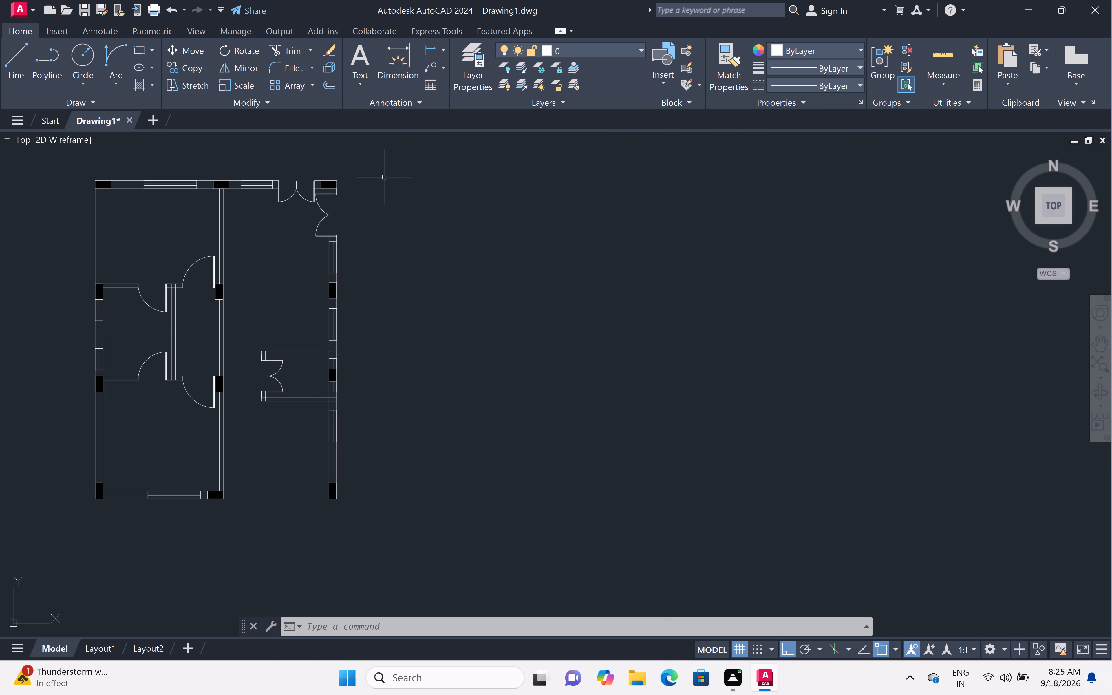
{"action": "scroll", "coordinate": [384, 177], "scroll_direction": "down", "scroll_amount": 2}
{"action": "scroll", "coordinate": [216, 191], "scroll_direction": "up", "scroll_amount": 2}
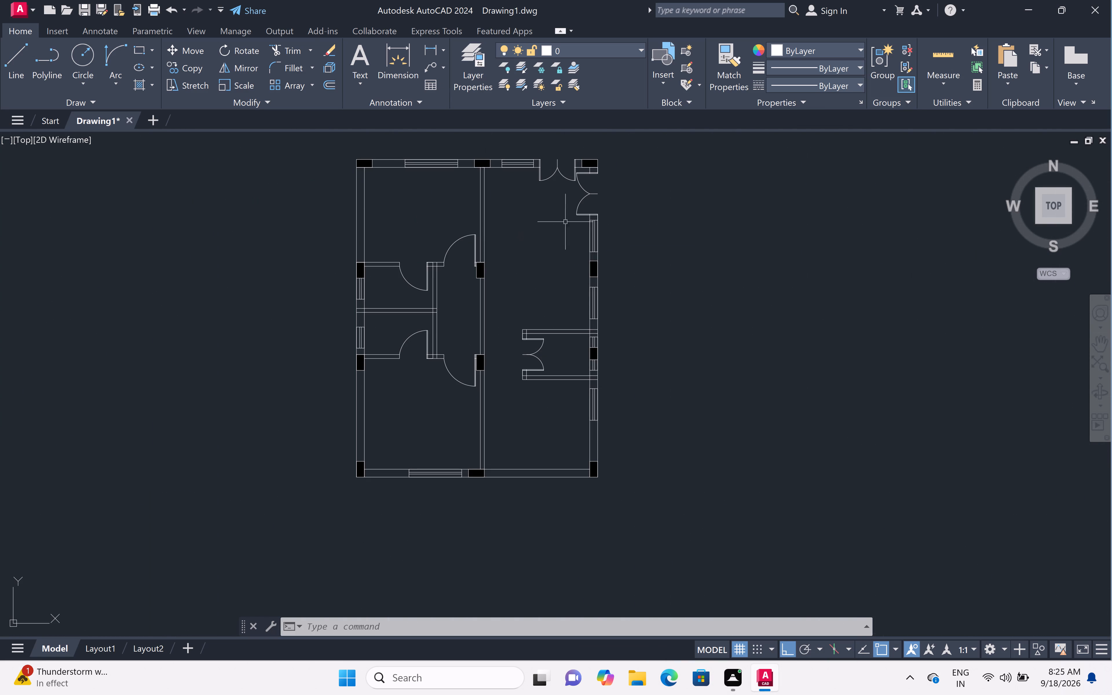
{"action": "scroll", "coordinate": [561, 153], "scroll_direction": "up", "scroll_amount": 3}
{"action": "scroll", "coordinate": [561, 153], "scroll_direction": "down", "scroll_amount": 4}
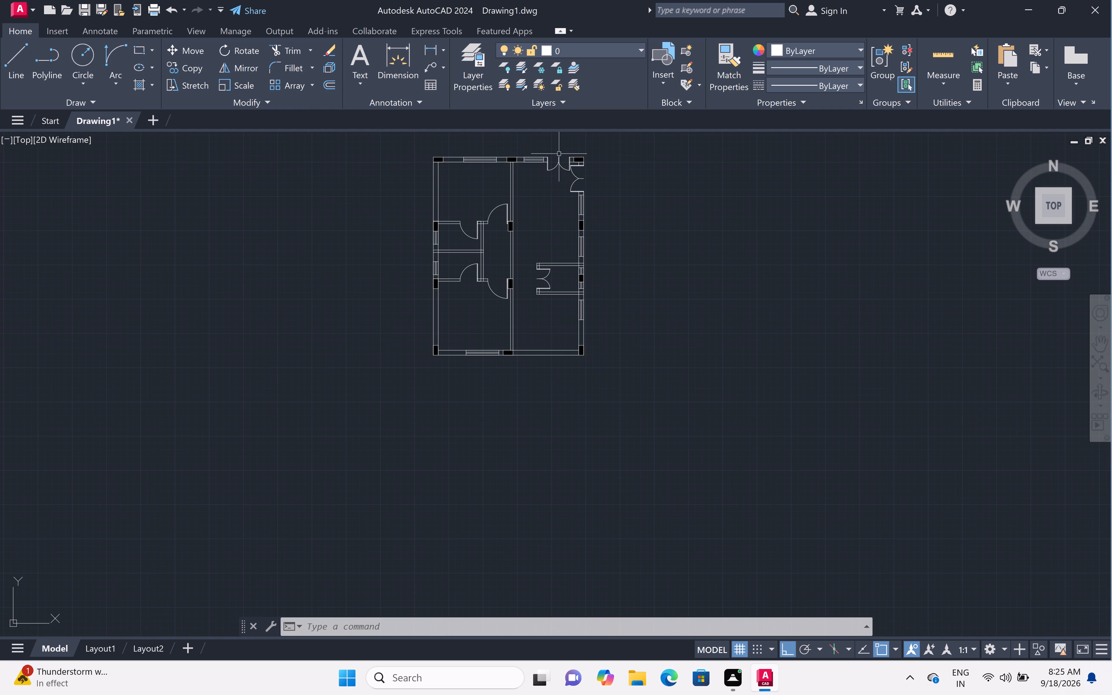
{"action": "type", "text": "tr"}
{"action": "key", "text": "space"}
{"action": "scroll", "coordinate": [498, 226], "scroll_direction": "up", "scroll_amount": 5}
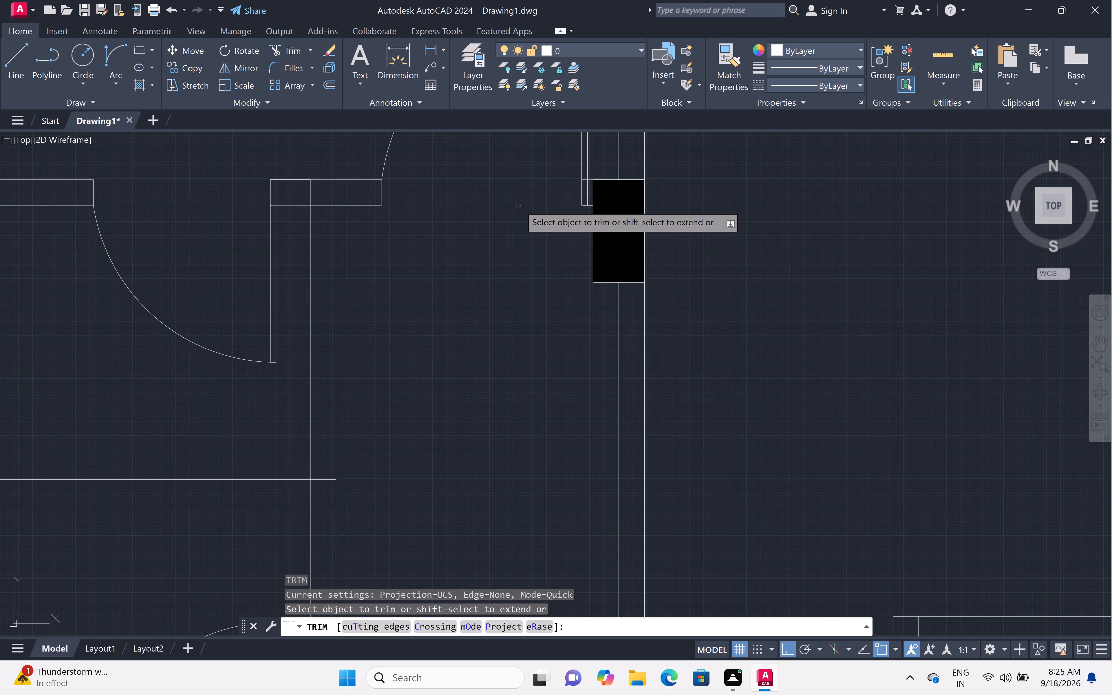
{"action": "scroll", "coordinate": [577, 177], "scroll_direction": "up", "scroll_amount": 2}
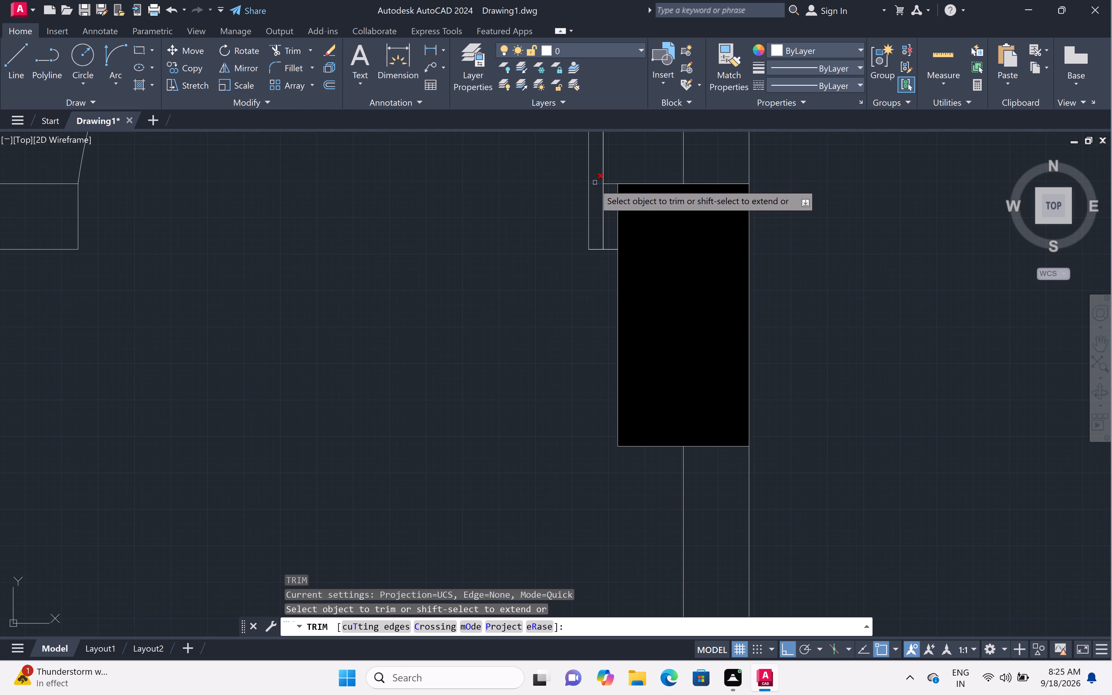
{"action": "left_click", "coordinate": [594, 184]}
{"action": "scroll", "coordinate": [593, 182], "scroll_direction": "down", "scroll_amount": 6}
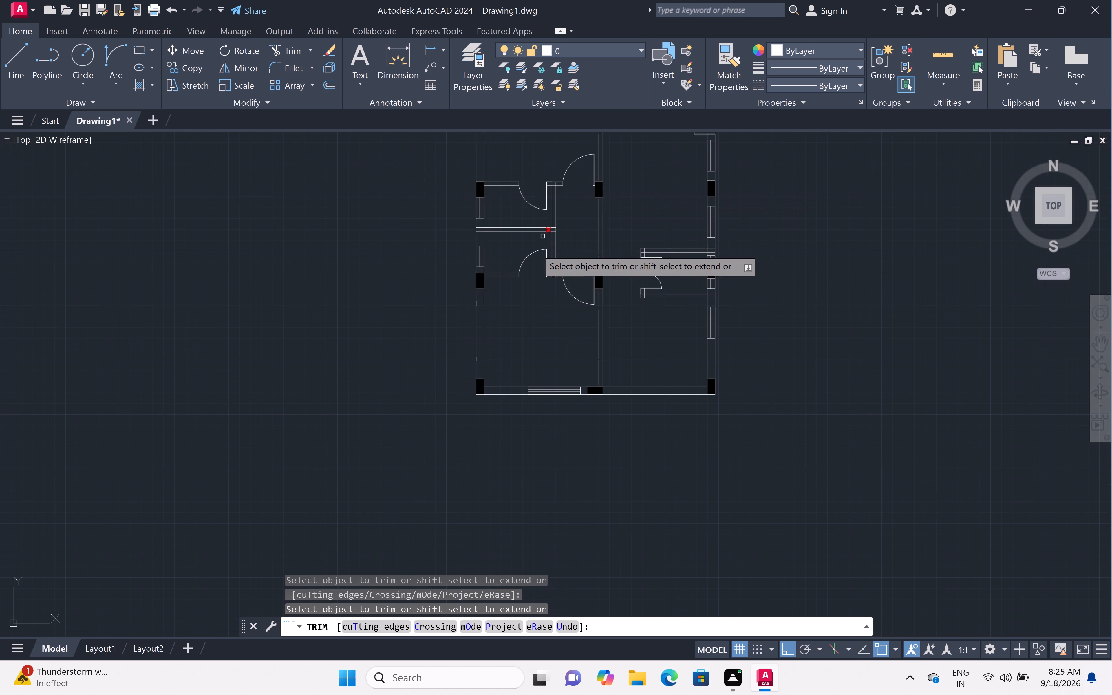
{"action": "scroll", "coordinate": [545, 184], "scroll_direction": "up", "scroll_amount": 3}
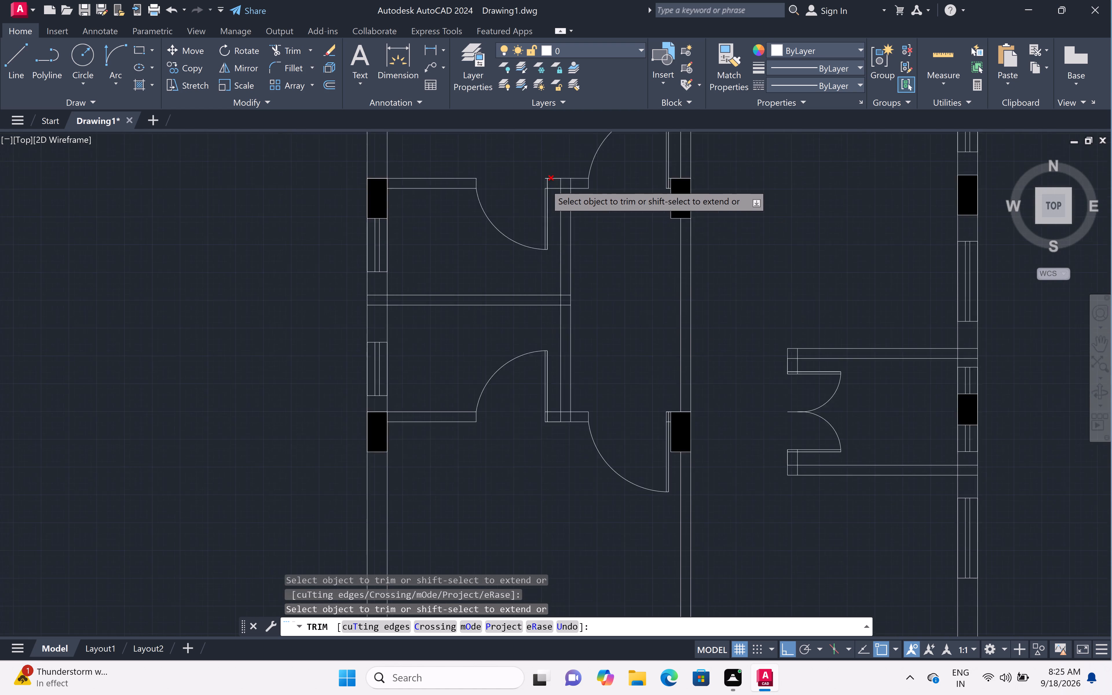
{"action": "scroll", "coordinate": [545, 184], "scroll_direction": "up", "scroll_amount": 4}
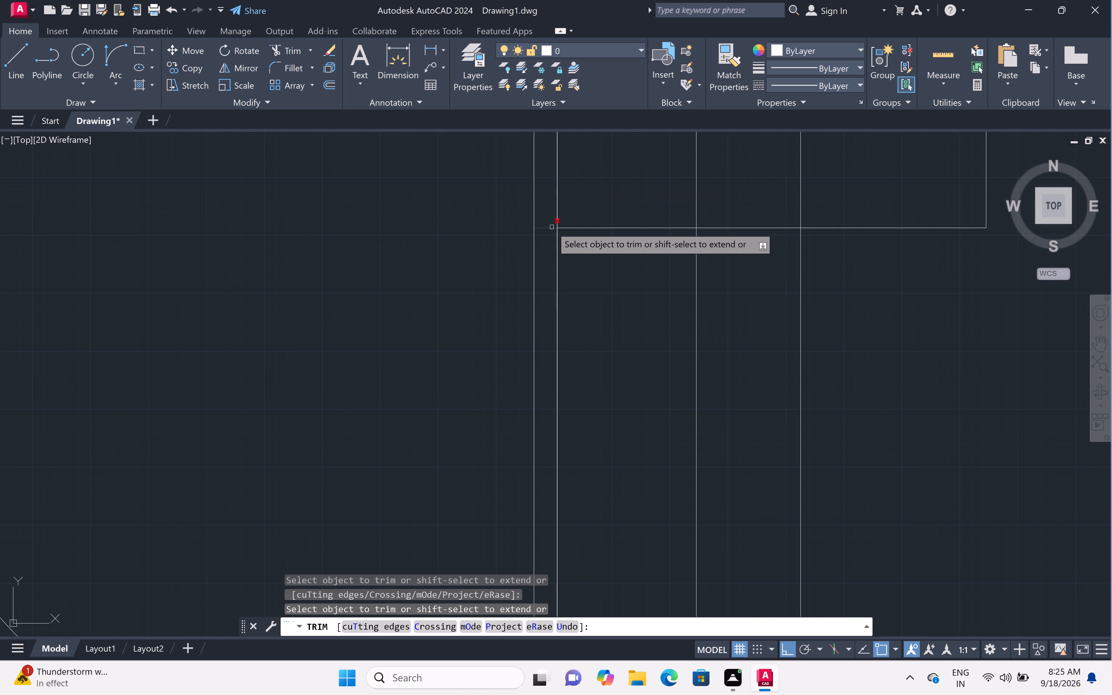
{"action": "left_click", "coordinate": [551, 227]}
Trim the wall line segments crossing the door leaves of the lower small room and the lower-left room.
{"action": "scroll", "coordinate": [580, 191], "scroll_direction": "down", "scroll_amount": 6}
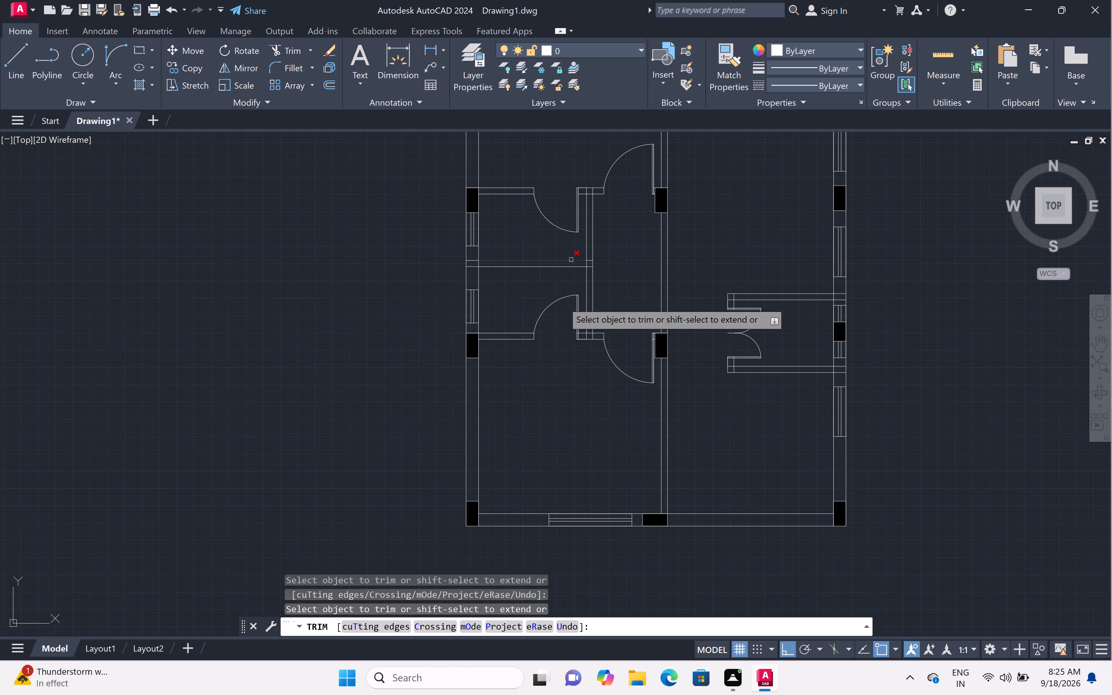
{"action": "scroll", "coordinate": [581, 332], "scroll_direction": "up", "scroll_amount": 5}
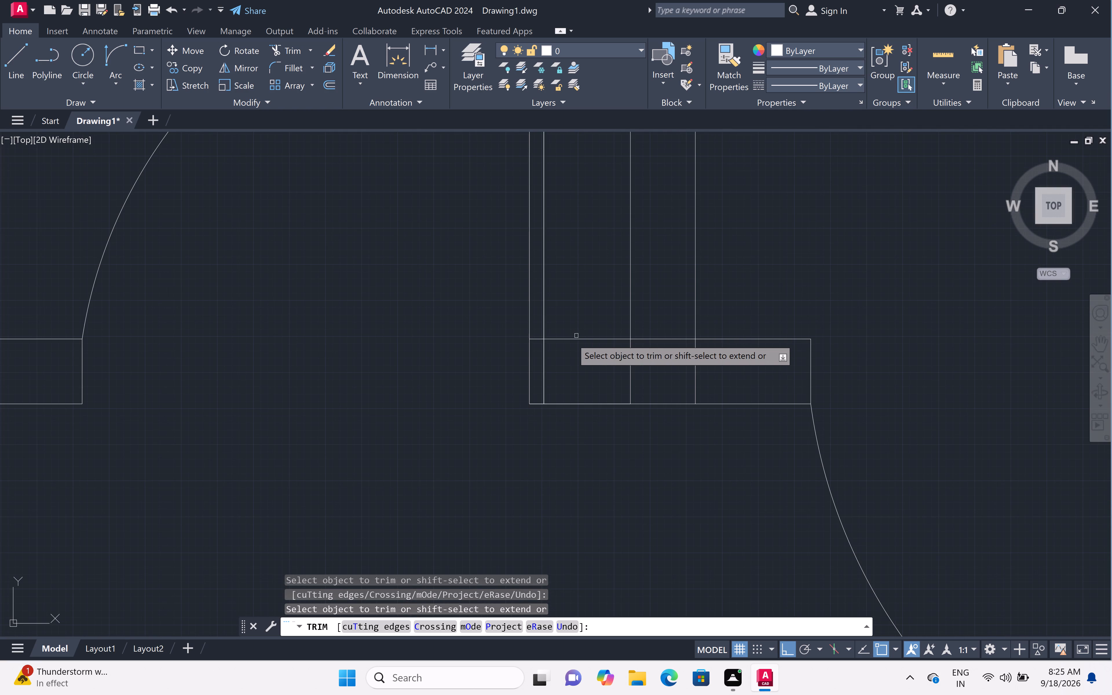
{"action": "scroll", "coordinate": [537, 334], "scroll_direction": "up", "scroll_amount": 2}
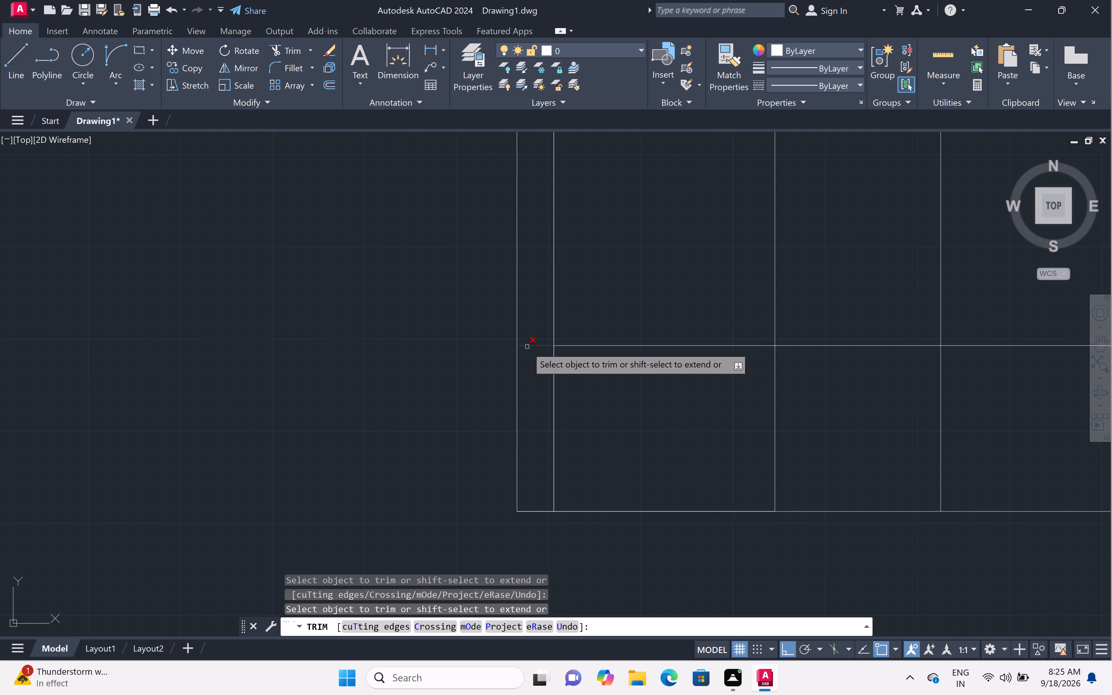
{"action": "left_click", "coordinate": [529, 345]}
{"action": "scroll", "coordinate": [544, 312], "scroll_direction": "down", "scroll_amount": 6}
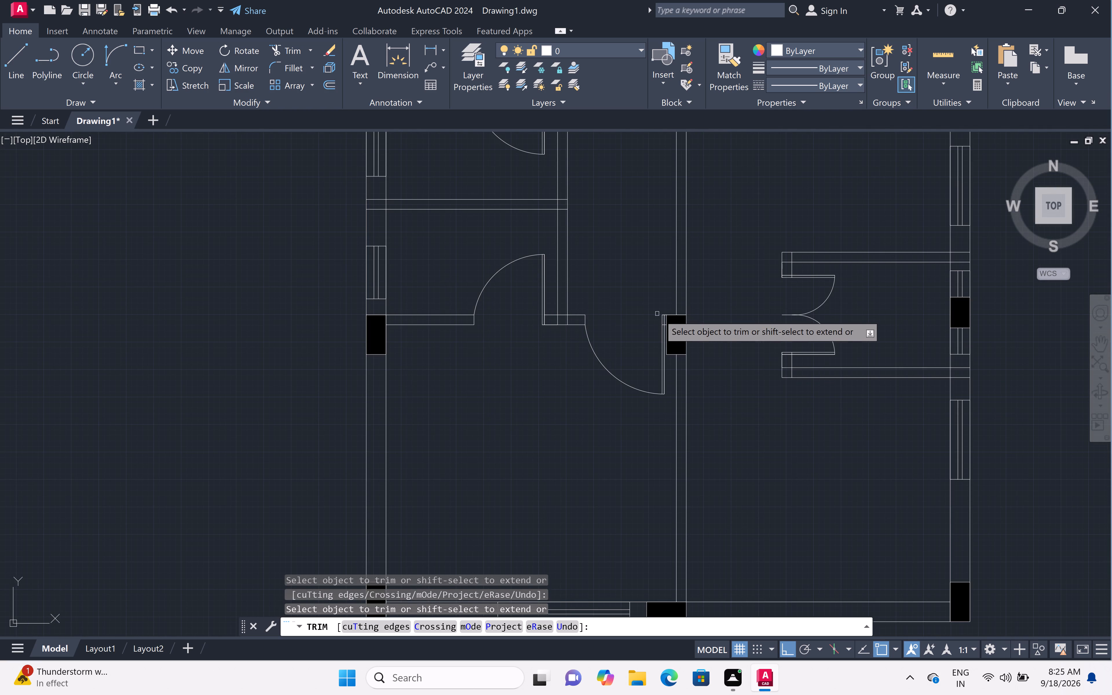
{"action": "scroll", "coordinate": [665, 327], "scroll_direction": "up", "scroll_amount": 7}
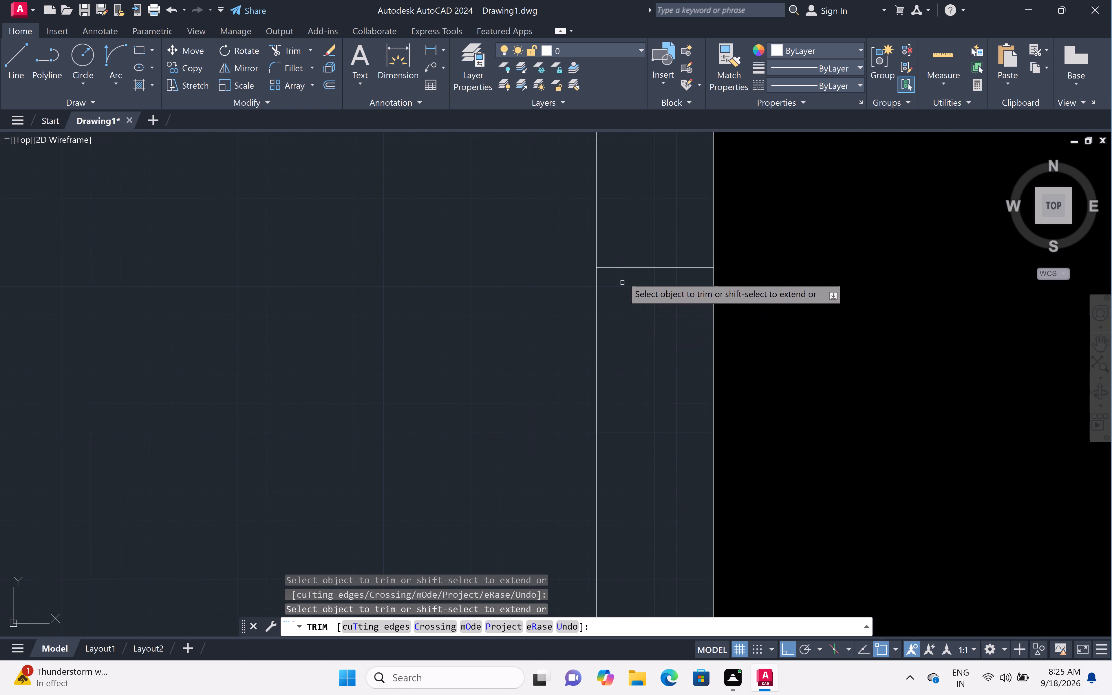
{"action": "left_click", "coordinate": [626, 266]}
Trim the wall line segments crossing both leaves of the right-side small room's paired door.
{"action": "scroll", "coordinate": [626, 266], "scroll_direction": "down", "scroll_amount": 3}
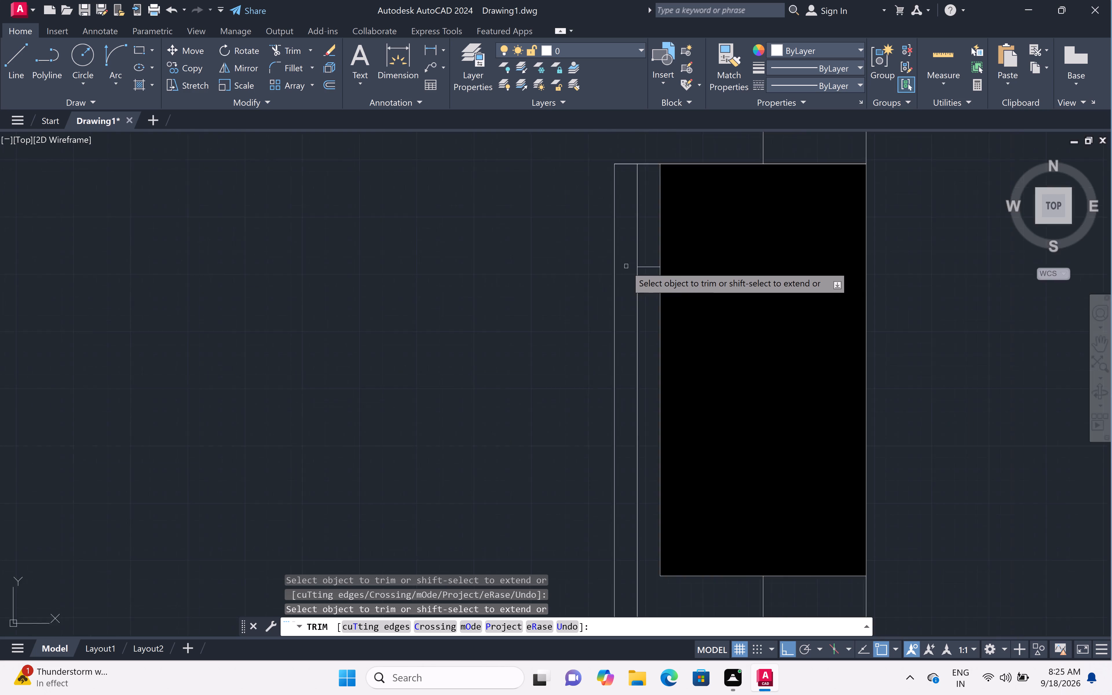
{"action": "scroll", "coordinate": [626, 266], "scroll_direction": "down", "scroll_amount": 4}
{"action": "scroll", "coordinate": [777, 275], "scroll_direction": "up", "scroll_amount": 2}
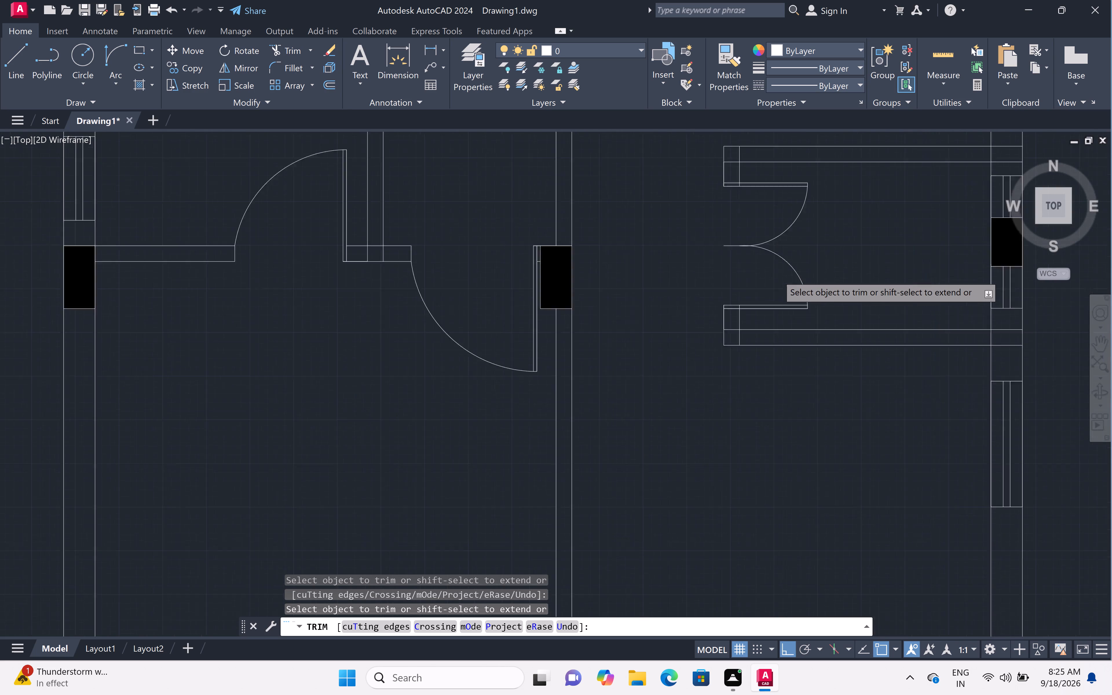
{"action": "scroll", "coordinate": [777, 275], "scroll_direction": "up", "scroll_amount": 2}
{"action": "scroll", "coordinate": [631, 394], "scroll_direction": "up", "scroll_amount": 2}
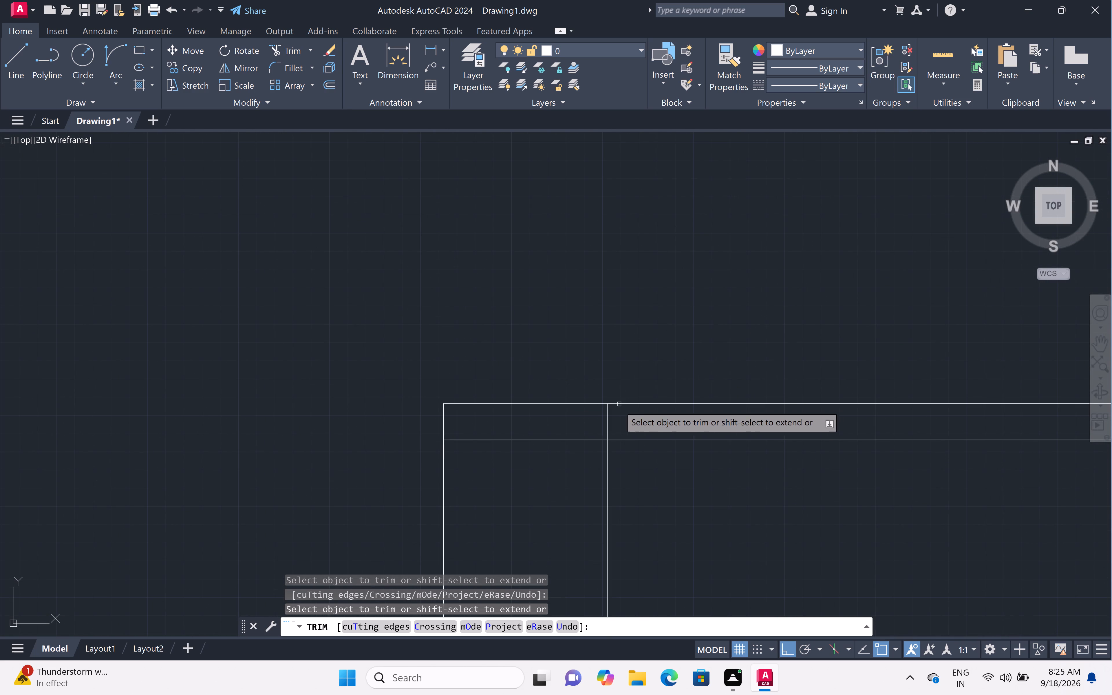
{"action": "left_click", "coordinate": [607, 418]}
{"action": "scroll", "coordinate": [620, 339], "scroll_direction": "down", "scroll_amount": 5}
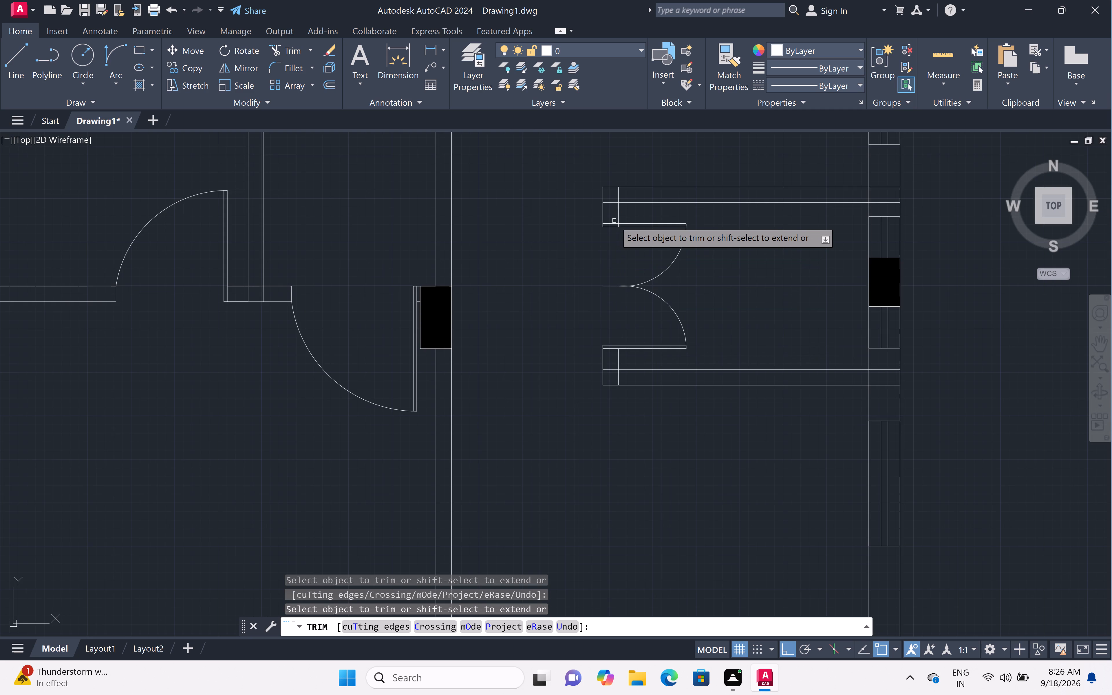
{"action": "scroll", "coordinate": [614, 221], "scroll_direction": "up", "scroll_amount": 5}
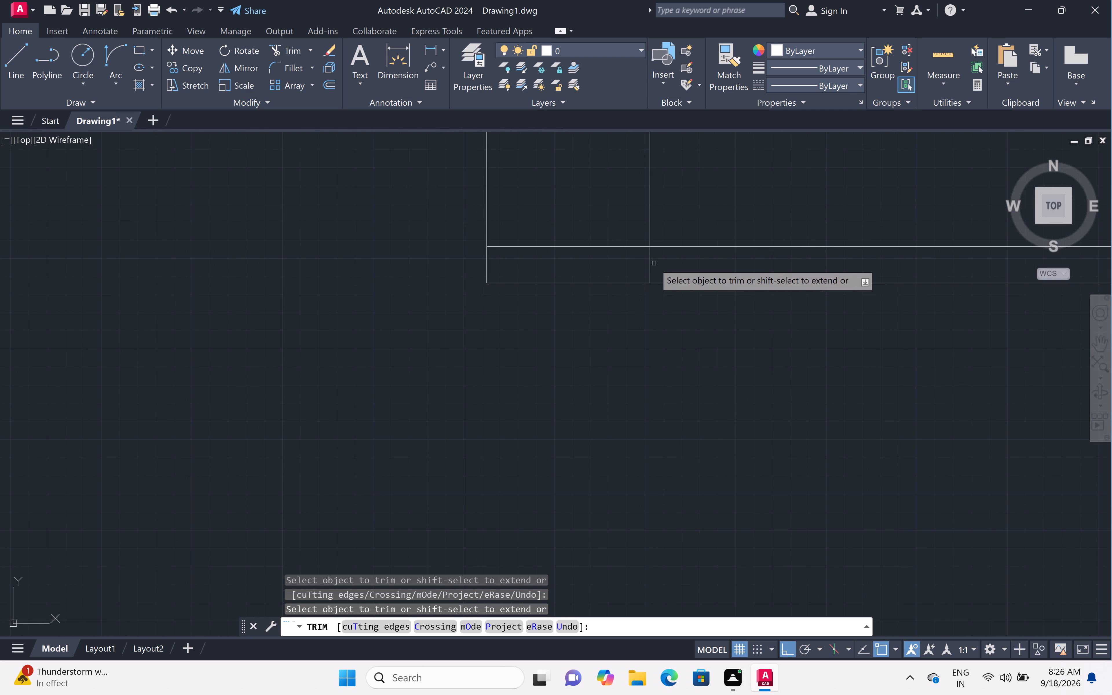
{"action": "left_click", "coordinate": [650, 262]}
Trim the inner wall line segments crossing both leaves of the right outer wall's paired door.
{"action": "scroll", "coordinate": [648, 260], "scroll_direction": "down", "scroll_amount": 9}
{"action": "scroll", "coordinate": [675, 146], "scroll_direction": "up", "scroll_amount": 2}
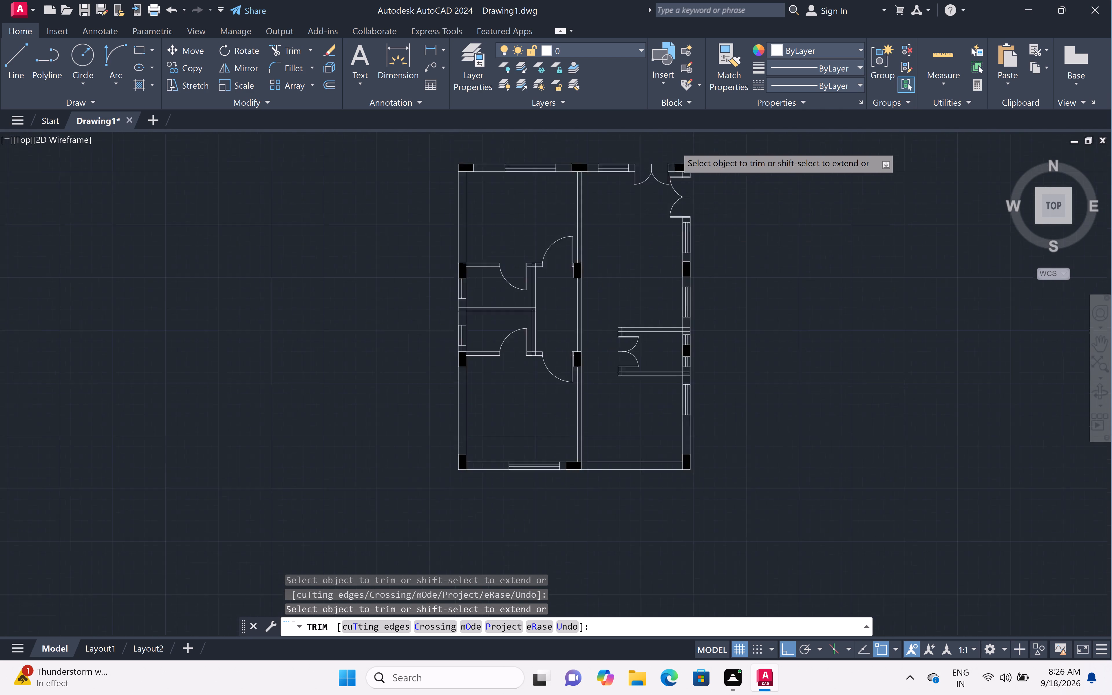
{"action": "scroll", "coordinate": [675, 146], "scroll_direction": "up", "scroll_amount": 1}
{"action": "scroll", "coordinate": [669, 211], "scroll_direction": "up", "scroll_amount": 3}
{"action": "scroll", "coordinate": [669, 211], "scroll_direction": "down", "scroll_amount": 2}
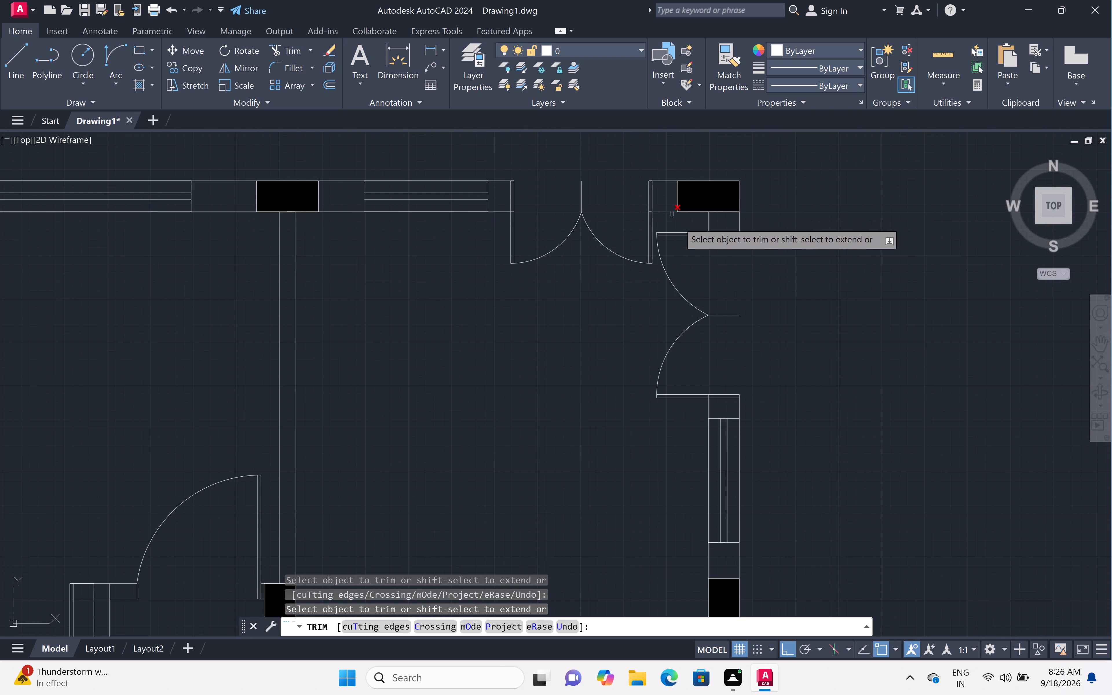
{"action": "scroll", "coordinate": [711, 236], "scroll_direction": "up", "scroll_amount": 3}
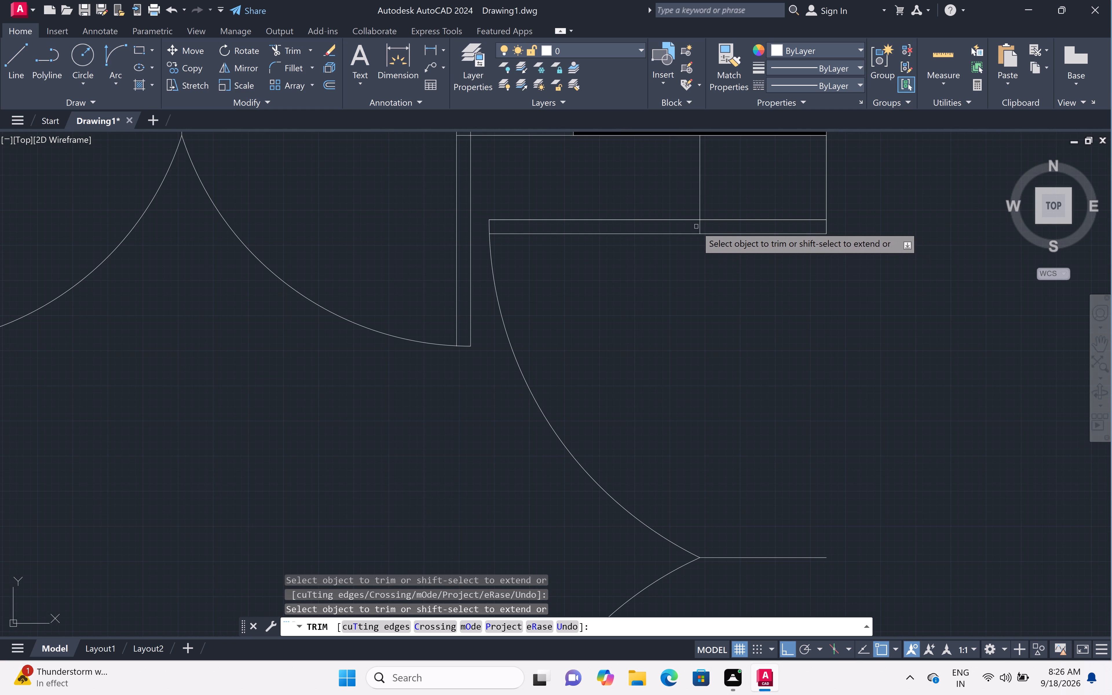
{"action": "left_click", "coordinate": [699, 227]}
{"action": "scroll", "coordinate": [703, 222], "scroll_direction": "down", "scroll_amount": 5}
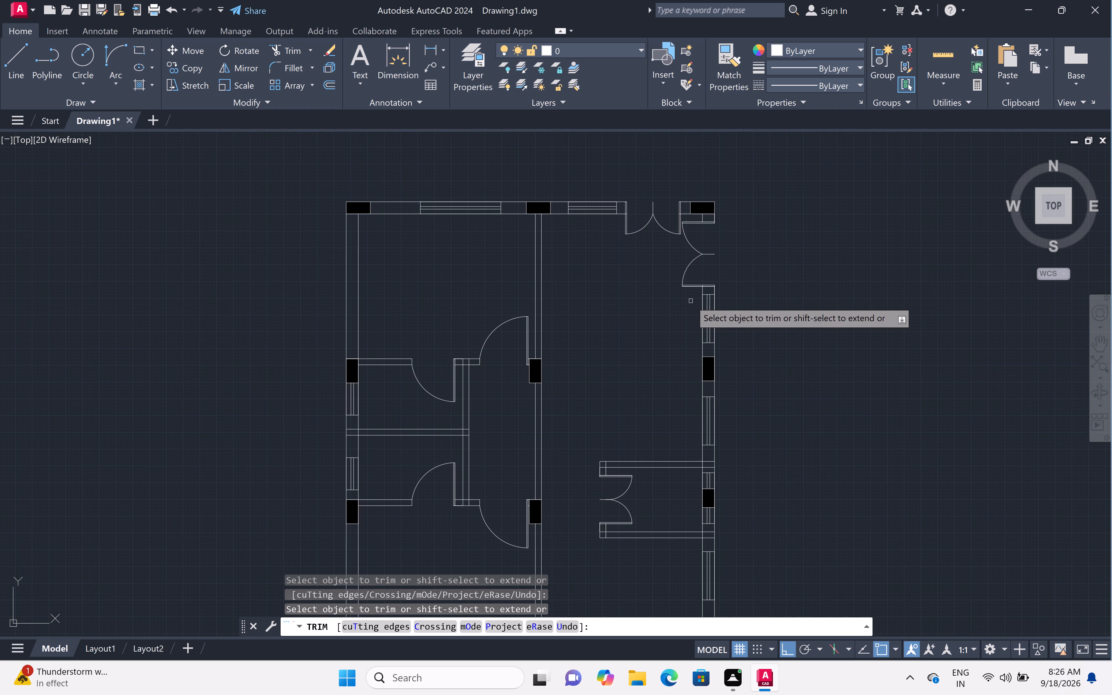
{"action": "scroll", "coordinate": [703, 286], "scroll_direction": "up", "scroll_amount": 6}
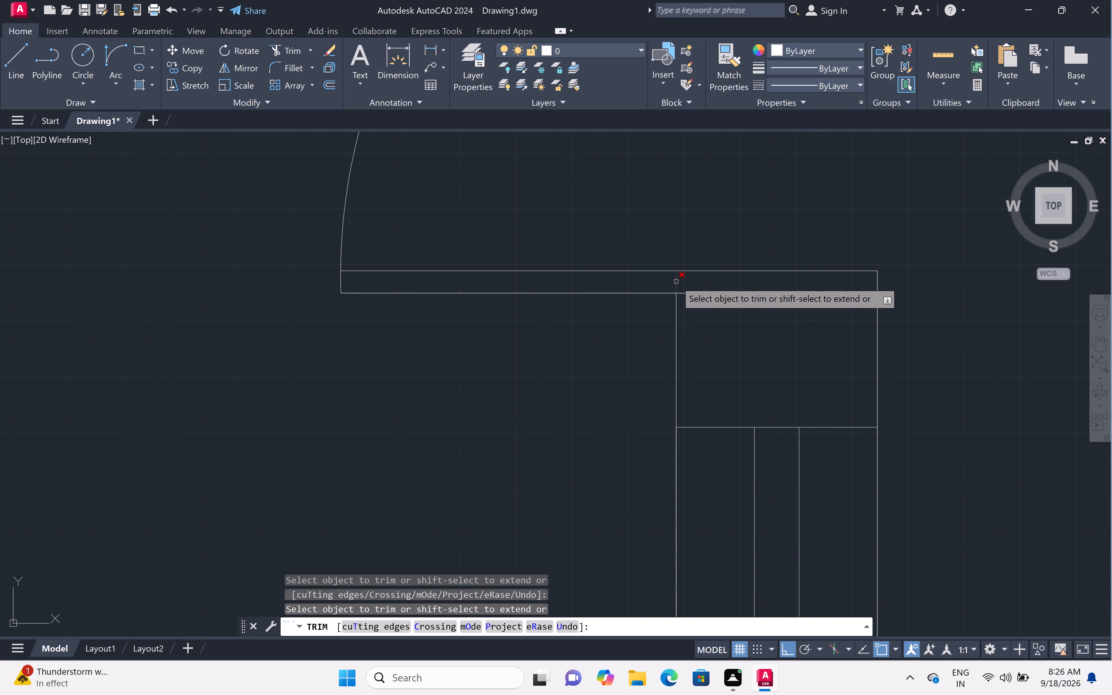
{"action": "left_click", "coordinate": [676, 281]}
Trim the inner wall line segments crossing both leaves of the top outer wall's paired door and leave the Trim command.
{"action": "scroll", "coordinate": [677, 280], "scroll_direction": "down", "scroll_amount": 6}
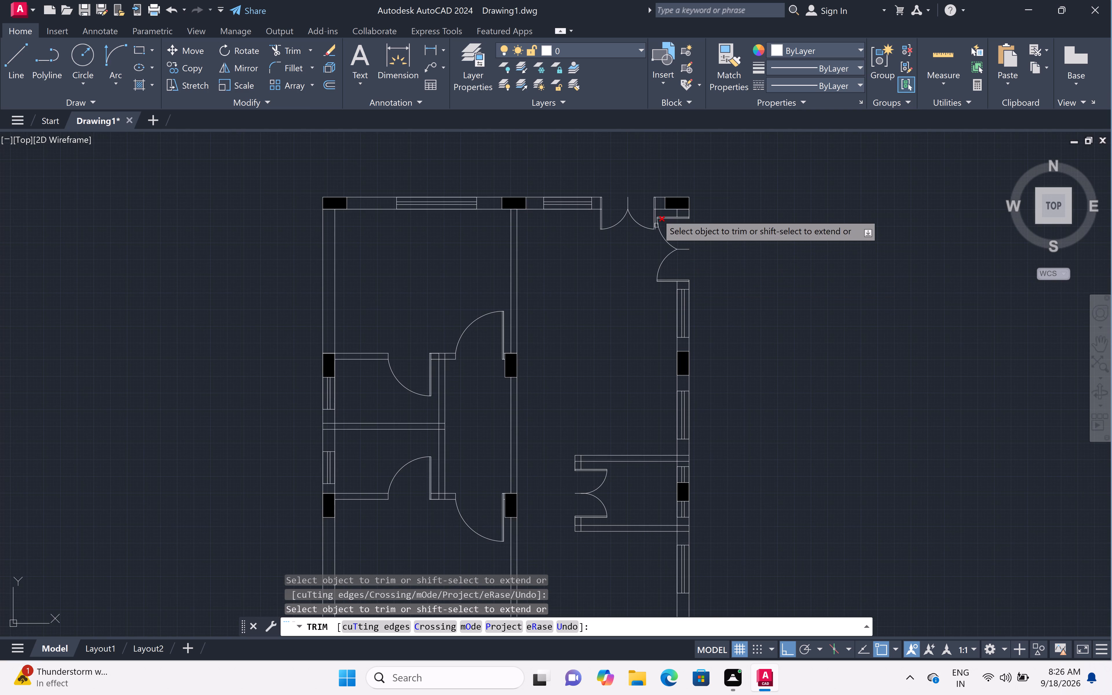
{"action": "scroll", "coordinate": [657, 200], "scroll_direction": "up", "scroll_amount": 4}
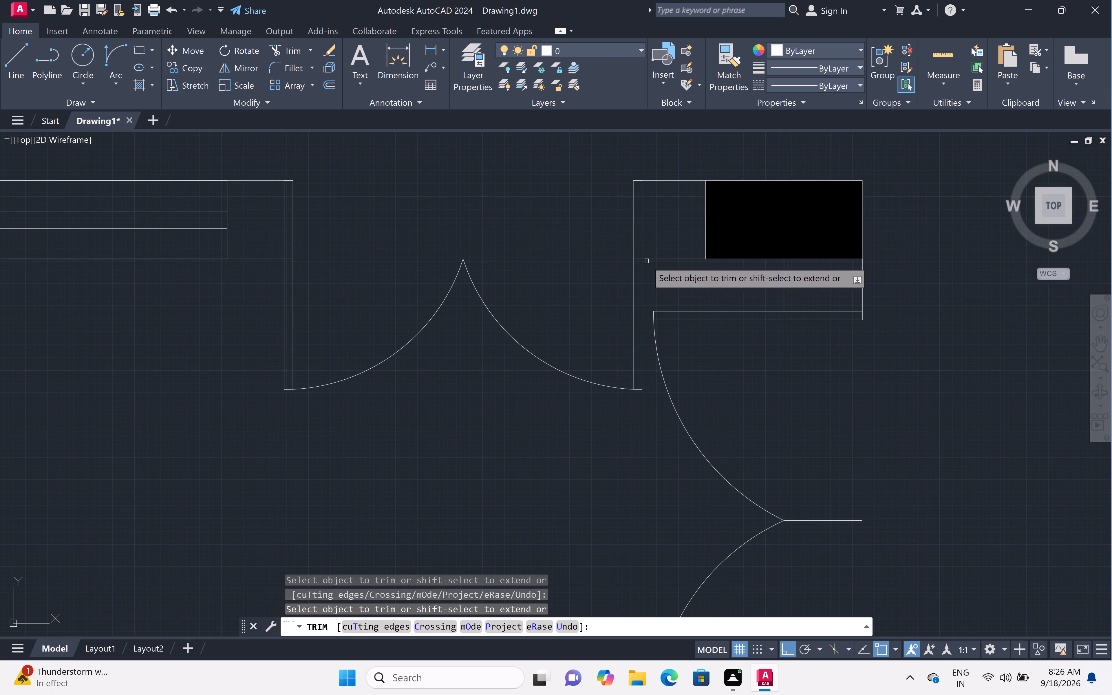
{"action": "scroll", "coordinate": [638, 259], "scroll_direction": "up", "scroll_amount": 2}
{"action": "left_click", "coordinate": [638, 259]}
{"action": "scroll", "coordinate": [639, 255], "scroll_direction": "down", "scroll_amount": 5}
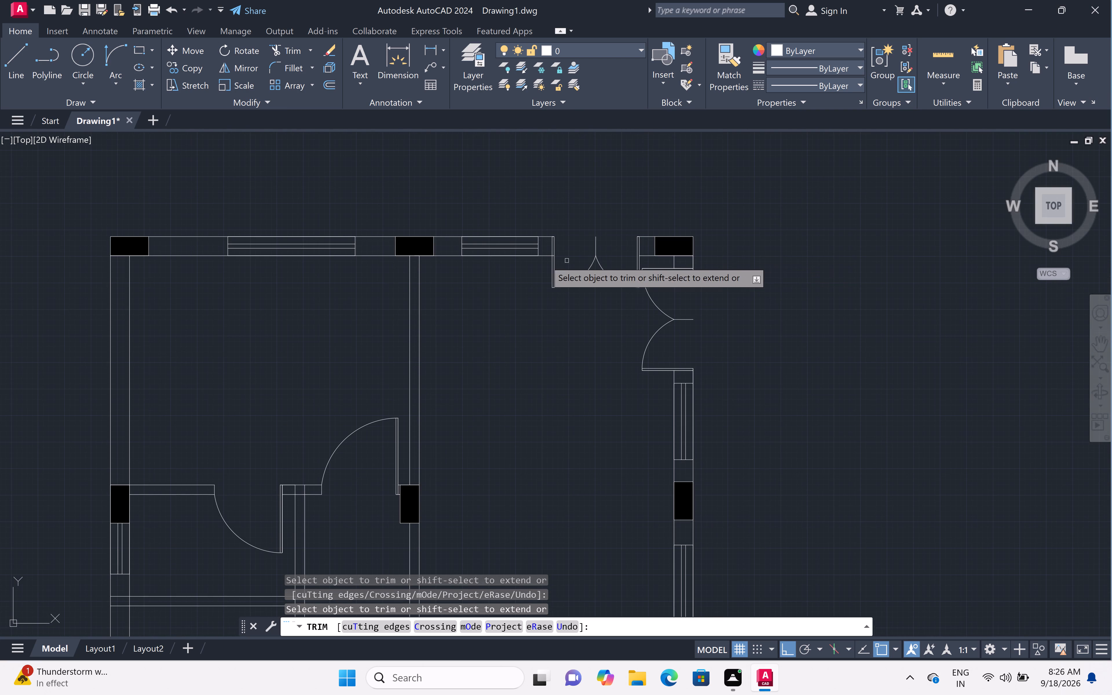
{"action": "scroll", "coordinate": [548, 255], "scroll_direction": "up", "scroll_amount": 5}
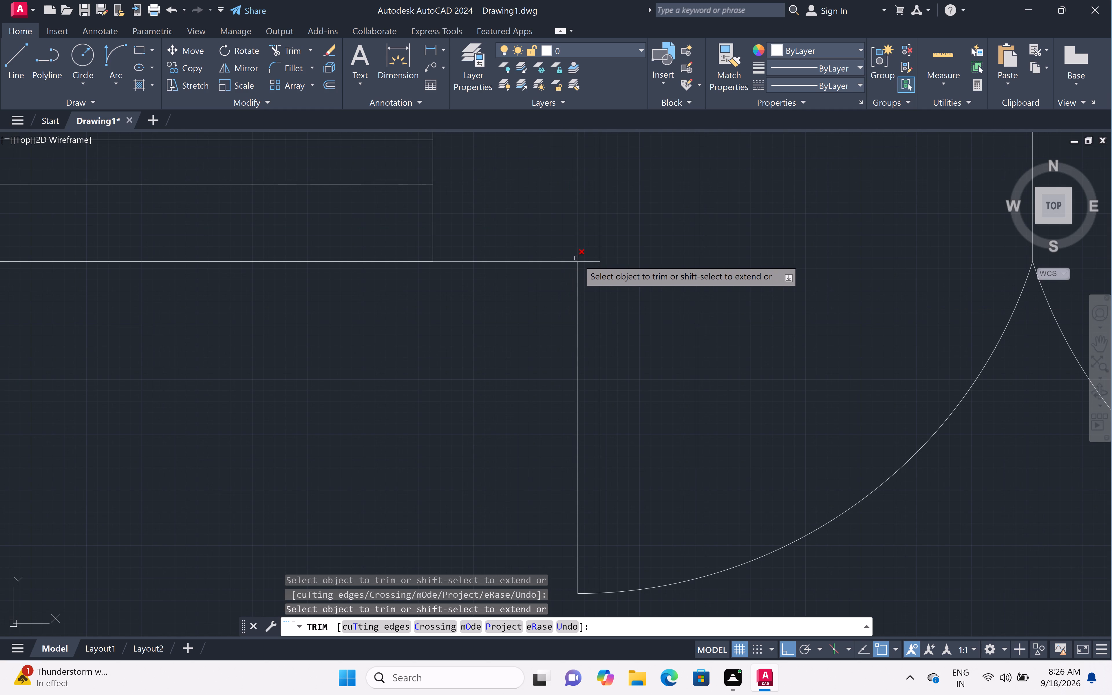
{"action": "left_click", "coordinate": [582, 260]}
{"action": "scroll", "coordinate": [590, 242], "scroll_direction": "down", "scroll_amount": 5}
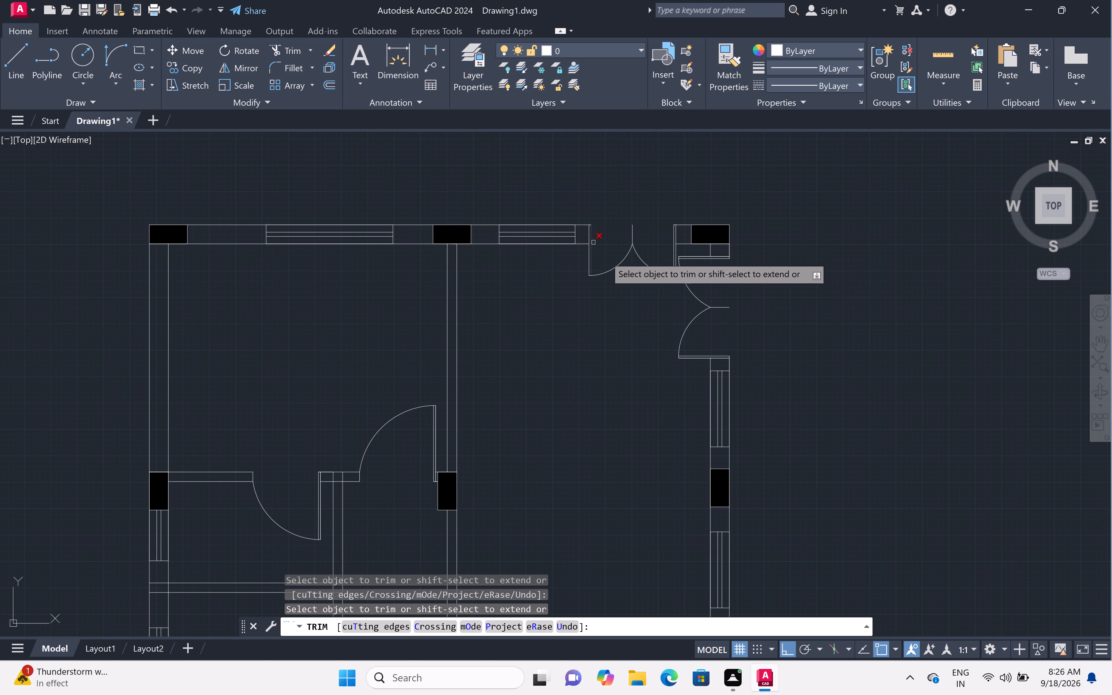
{"action": "key", "text": "Escape"}
Trim the overlapping wall lines where the corridor partition meets the upper small room's top partition, beside its door.
{"action": "scroll", "coordinate": [617, 308], "scroll_direction": "down", "scroll_amount": 5}
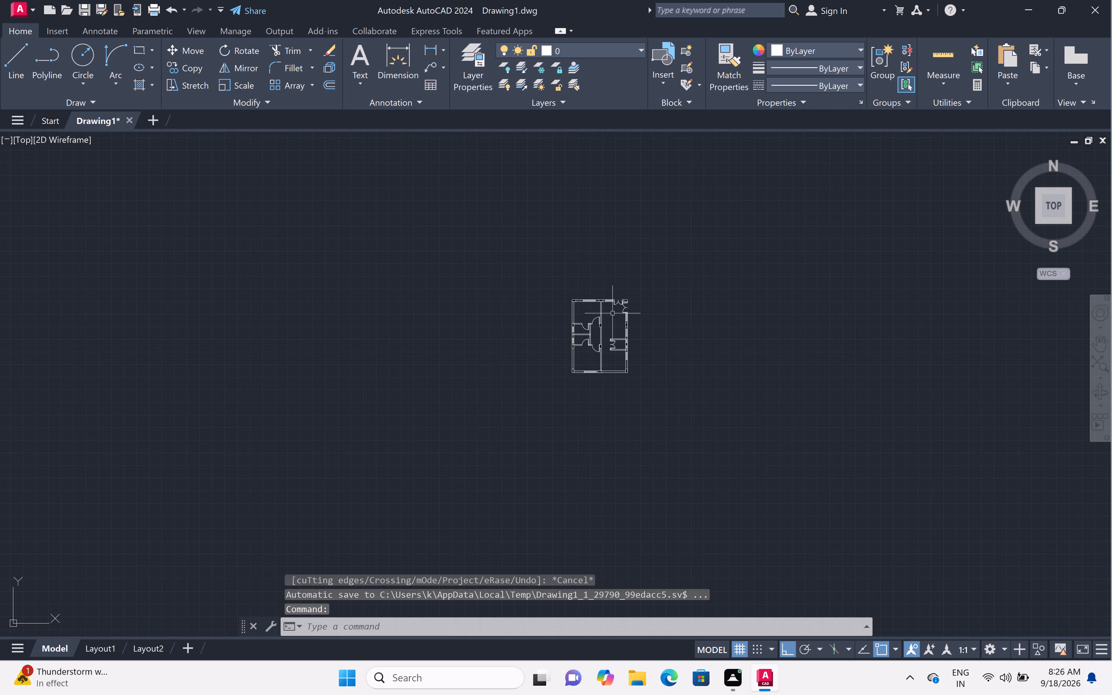
{"action": "scroll", "coordinate": [585, 324], "scroll_direction": "up", "scroll_amount": 3}
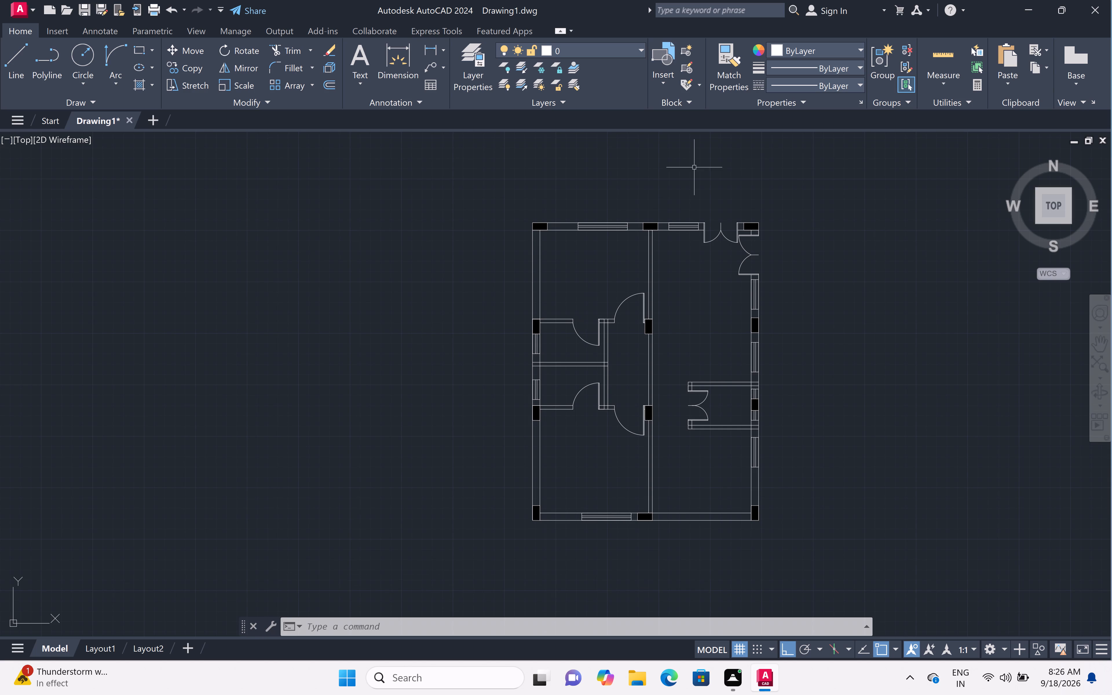
{"action": "key", "text": "t"}
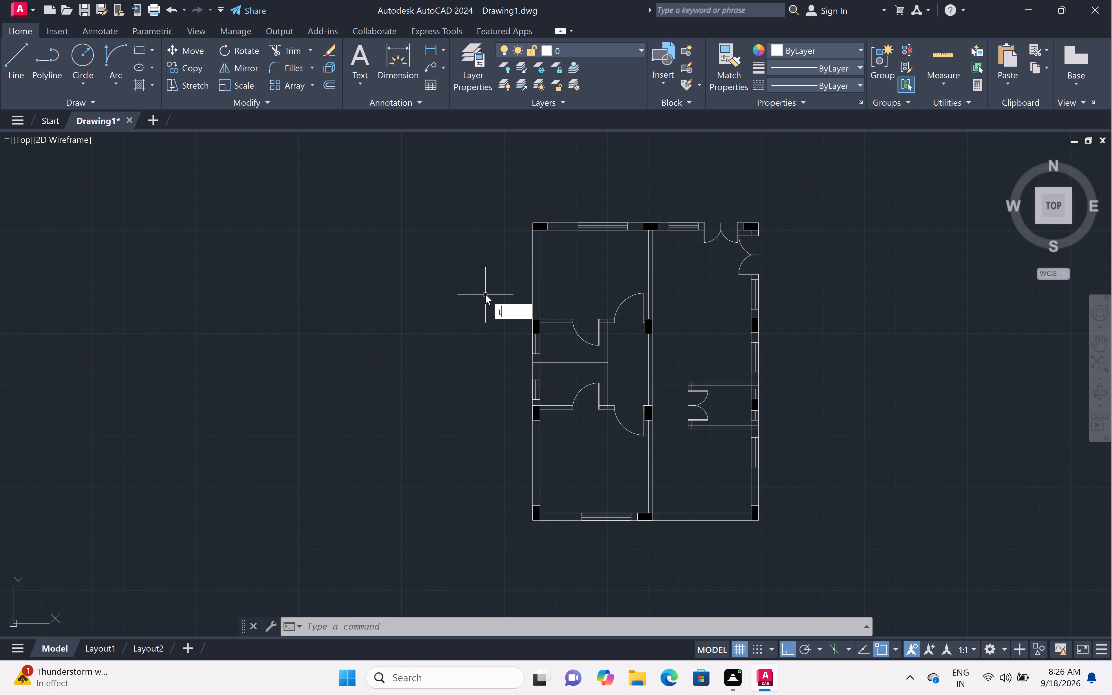
{"action": "type", "text": "r"}
{"action": "key", "text": "space"}
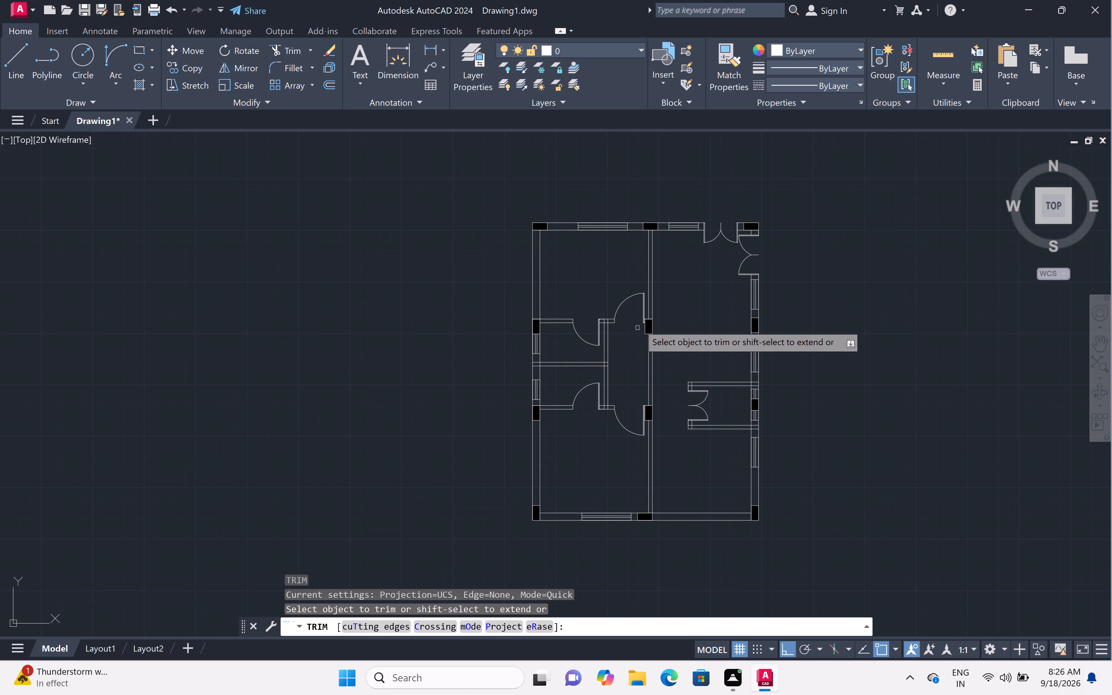
{"action": "scroll", "coordinate": [648, 319], "scroll_direction": "up", "scroll_amount": 7}
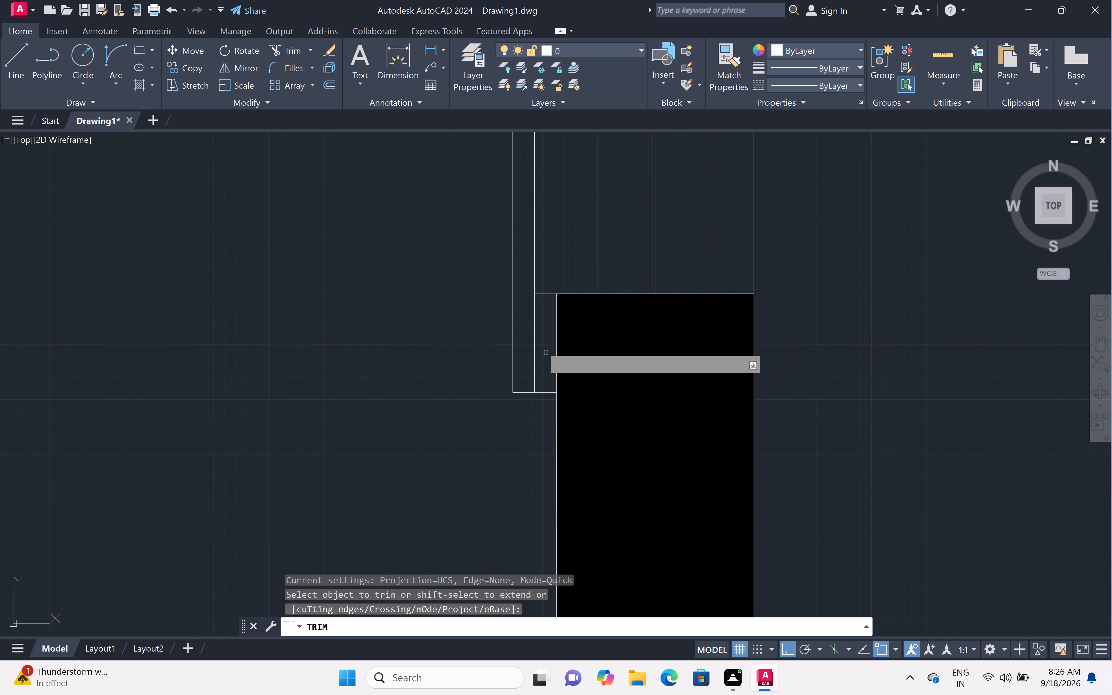
{"action": "scroll", "coordinate": [540, 338], "scroll_direction": "down", "scroll_amount": 6}
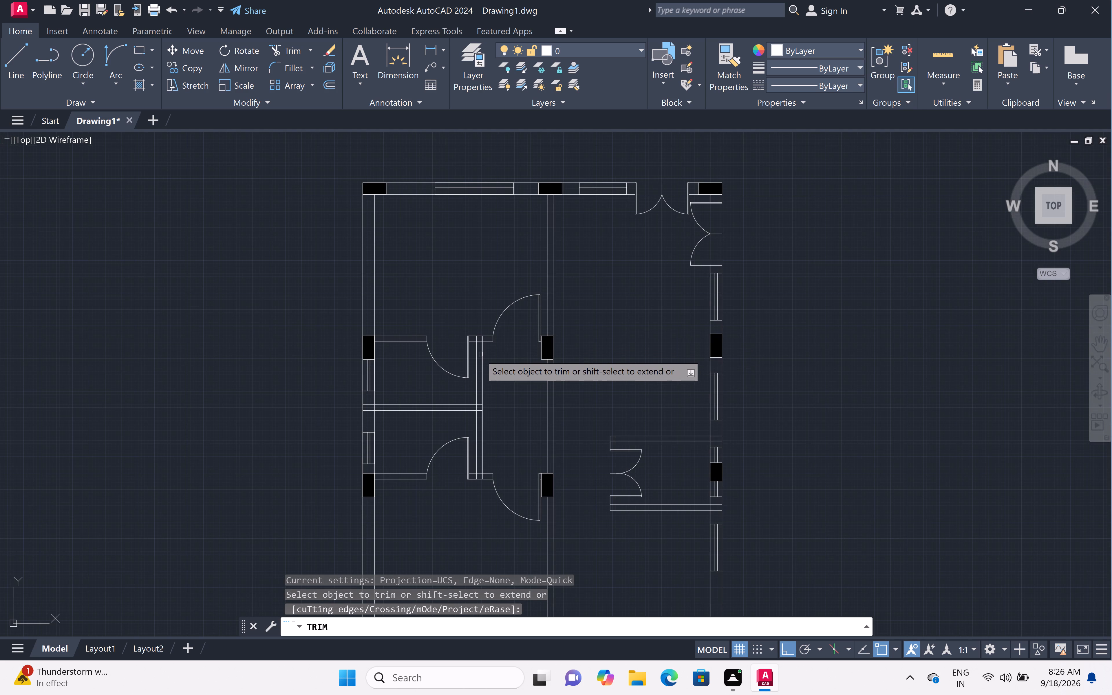
{"action": "scroll", "coordinate": [479, 347], "scroll_direction": "up", "scroll_amount": 5}
{"action": "left_click", "coordinate": [407, 255]}
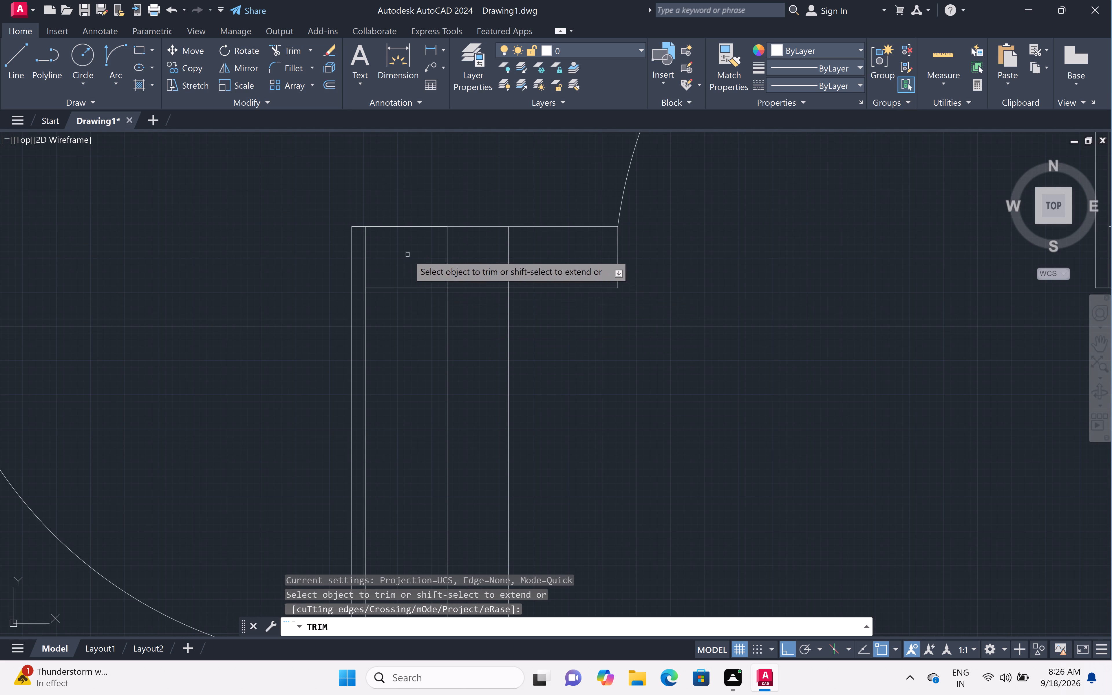
{"action": "double_click", "coordinate": [532, 255]}
{"action": "left_click", "coordinate": [490, 268]}
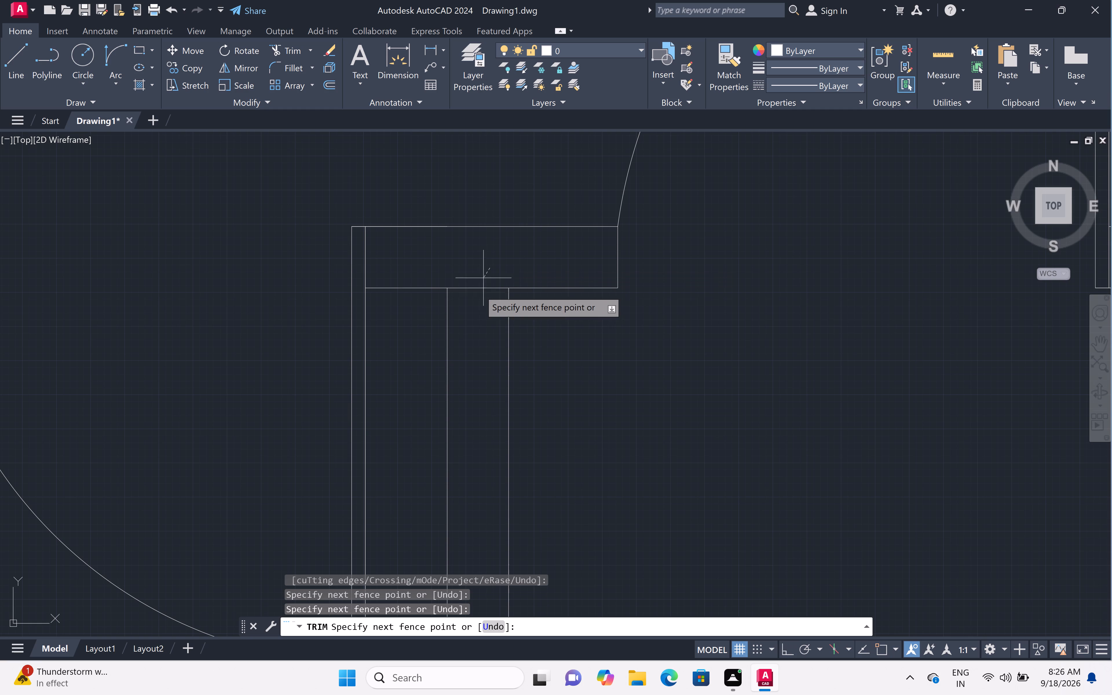
{"action": "left_click", "coordinate": [478, 301]}
Trim the wall lines overlapping where the partition between the two left small rooms meets the left outer wall.
{"action": "scroll", "coordinate": [478, 297], "scroll_direction": "down", "scroll_amount": 6}
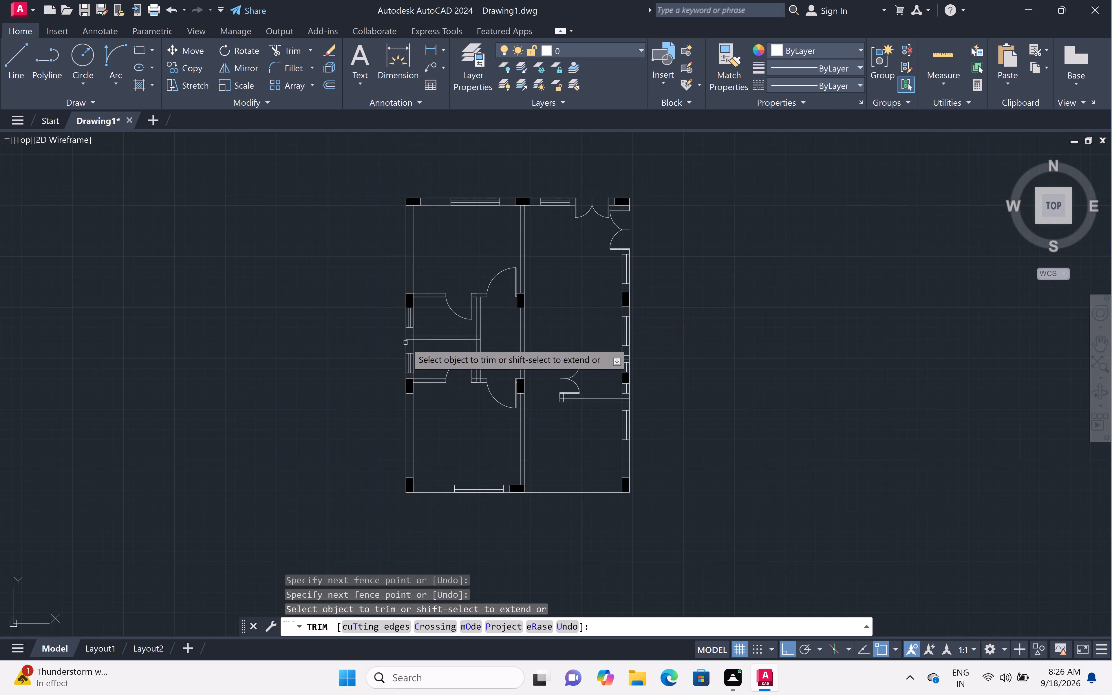
{"action": "scroll", "coordinate": [406, 342], "scroll_direction": "up", "scroll_amount": 5}
{"action": "left_click", "coordinate": [428, 259]}
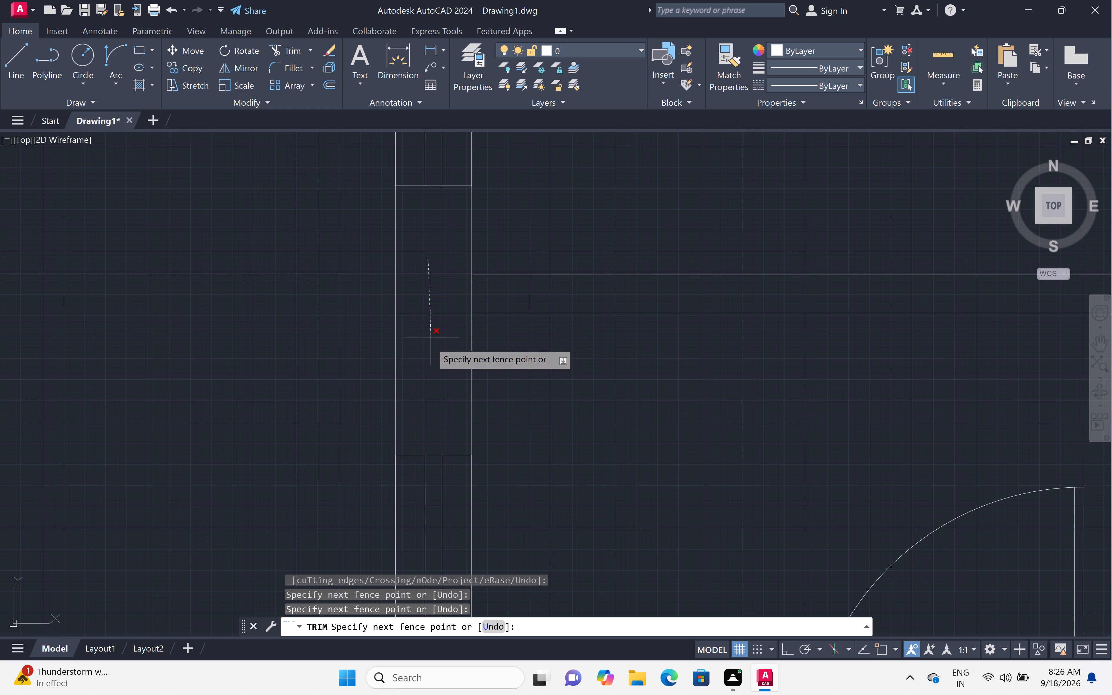
{"action": "left_click", "coordinate": [430, 349]}
{"action": "left_click", "coordinate": [461, 301]}
{"action": "left_click", "coordinate": [490, 295]}
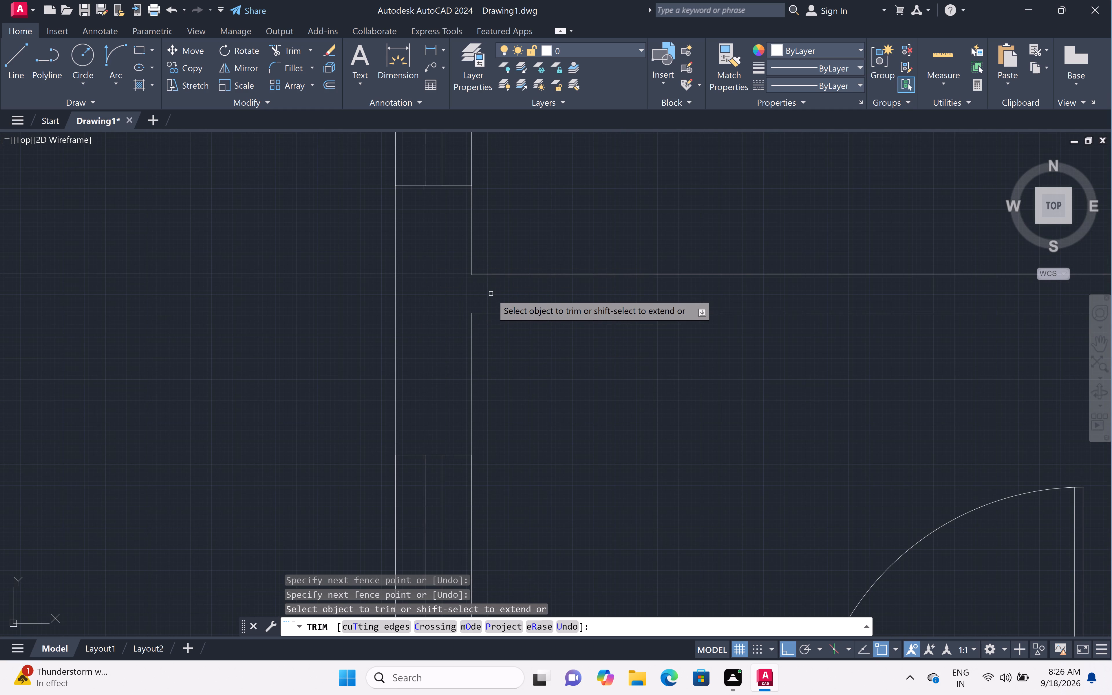
Trim the wall lines overlapping where the partition between the two left small rooms meets the corridor partition.
{"action": "scroll", "coordinate": [491, 295], "scroll_direction": "down", "scroll_amount": 4}
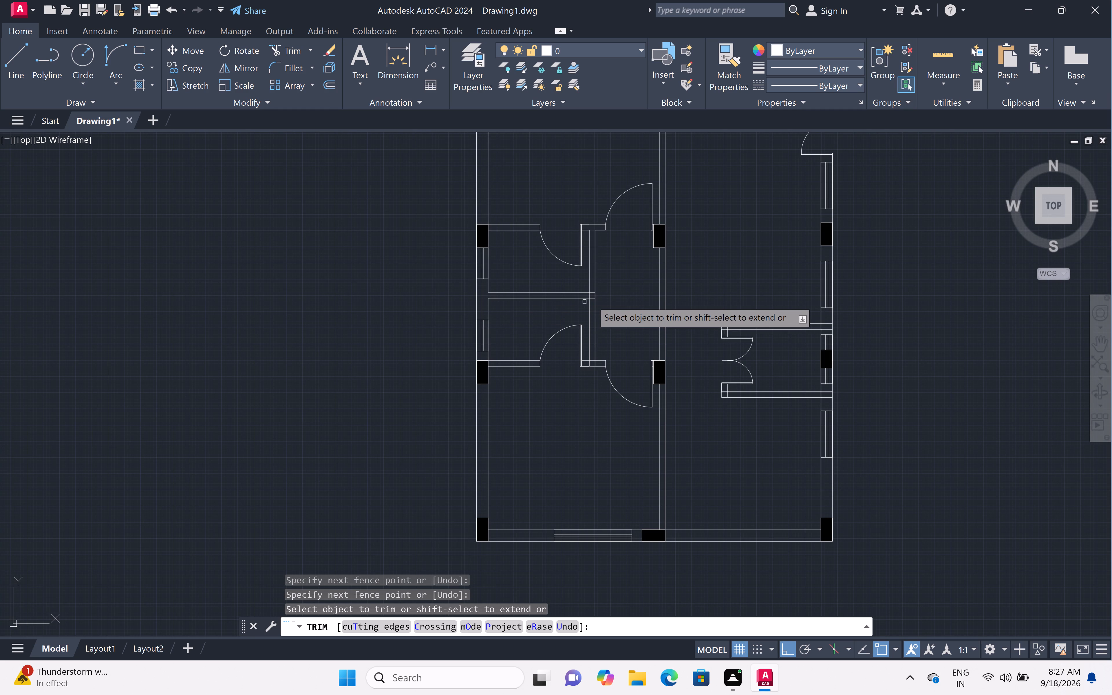
{"action": "scroll", "coordinate": [592, 299], "scroll_direction": "up", "scroll_amount": 6}
{"action": "left_click", "coordinate": [602, 169]}
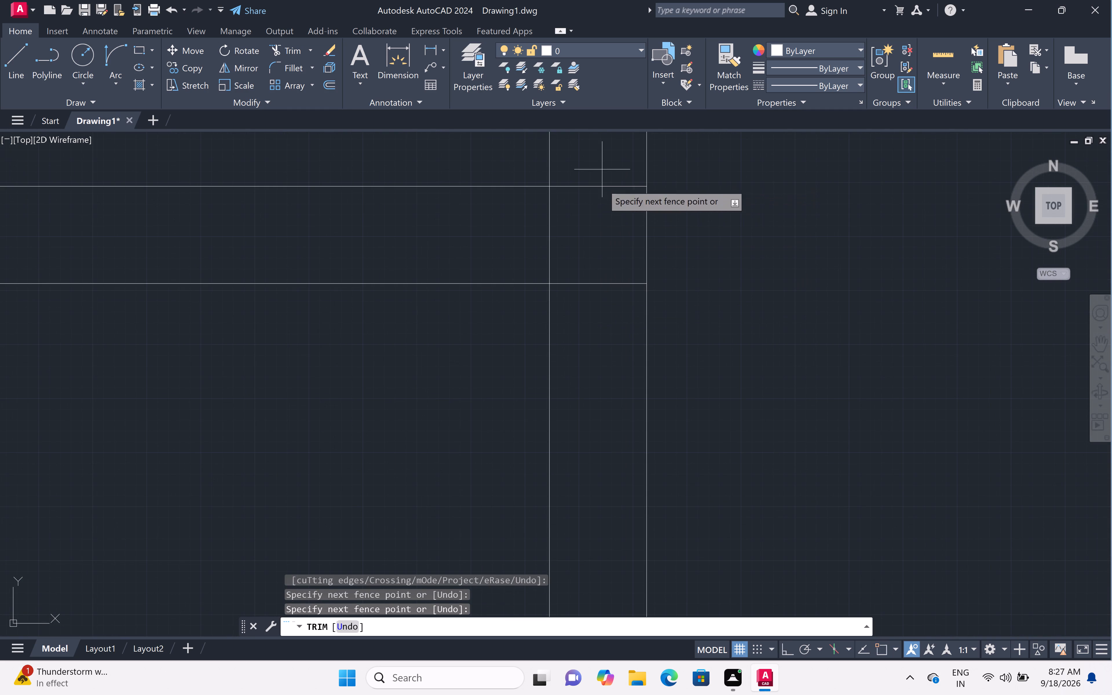
{"action": "left_click", "coordinate": [596, 326]}
{"action": "left_click", "coordinate": [594, 256]}
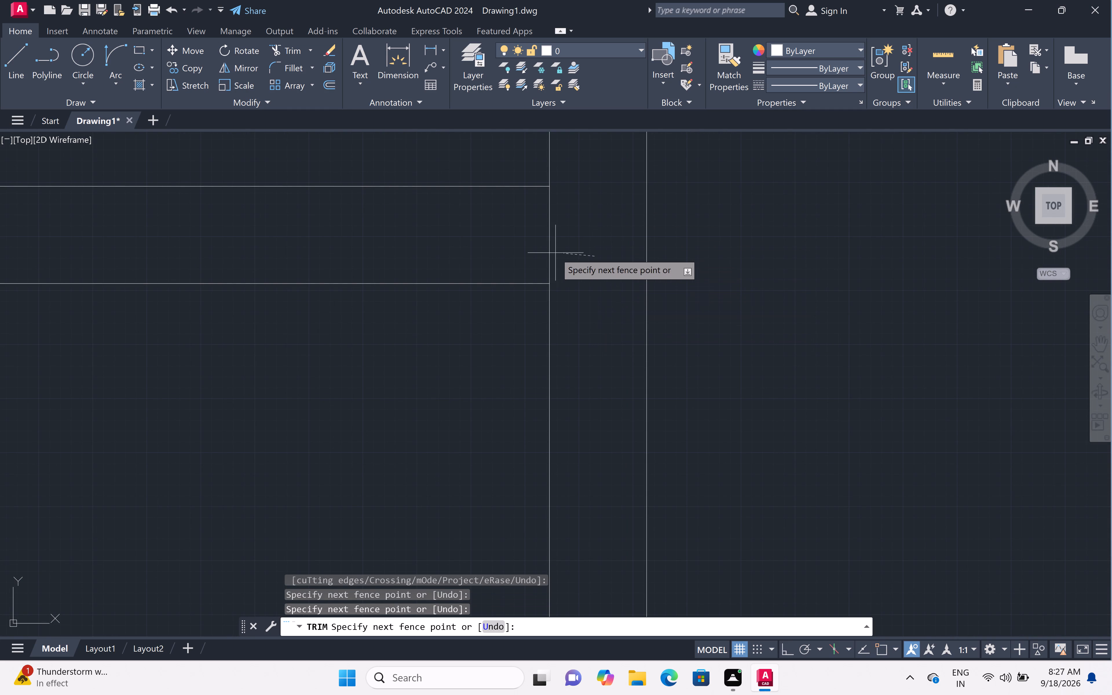
{"action": "left_click", "coordinate": [515, 250]}
Trim the overlapping wall lines where the corridor partition meets the lower small room's bottom partition, beside its door.
{"action": "scroll", "coordinate": [556, 239], "scroll_direction": "down", "scroll_amount": 6}
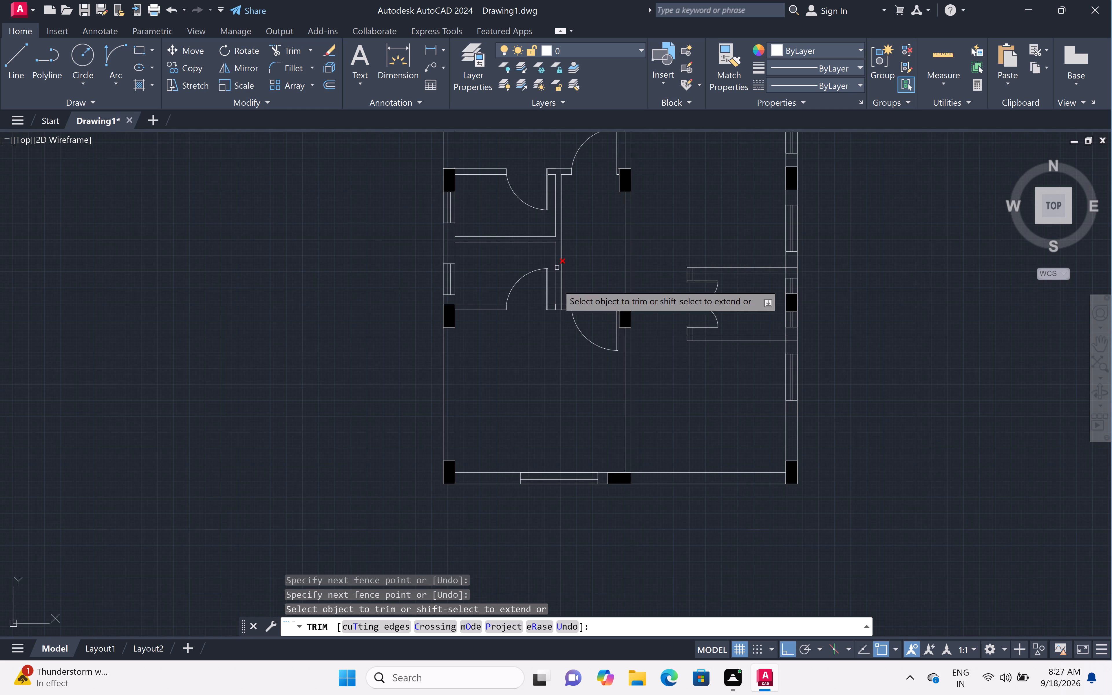
{"action": "scroll", "coordinate": [559, 330], "scroll_direction": "up", "scroll_amount": 3}
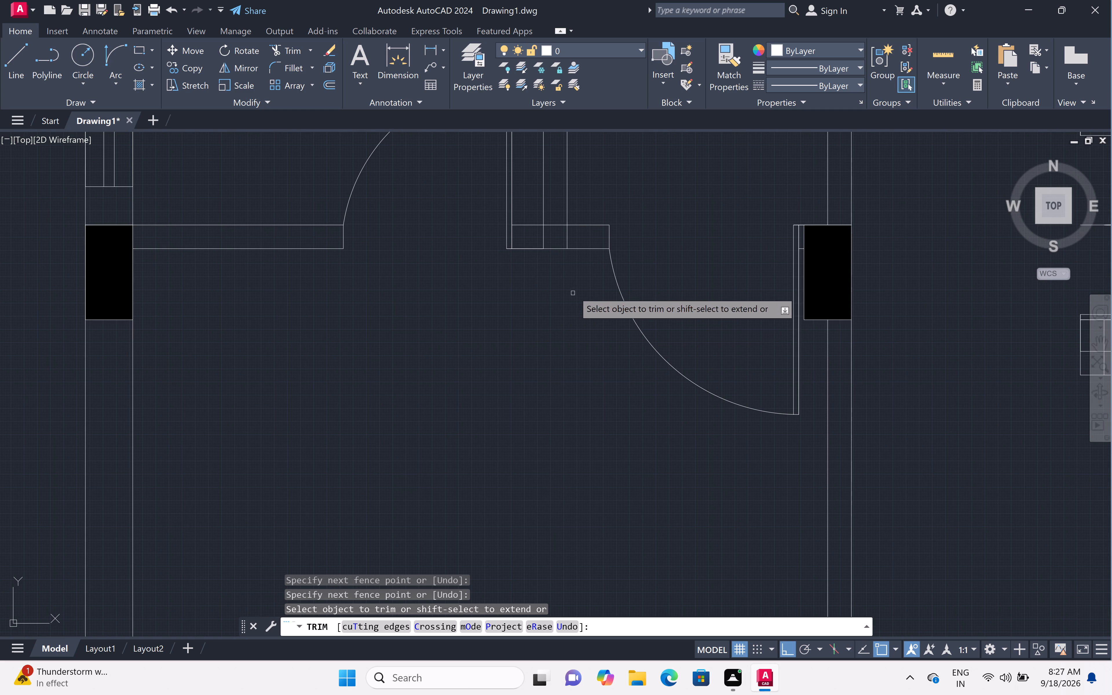
{"action": "scroll", "coordinate": [533, 241], "scroll_direction": "up", "scroll_amount": 1}
{"action": "left_click", "coordinate": [536, 236]}
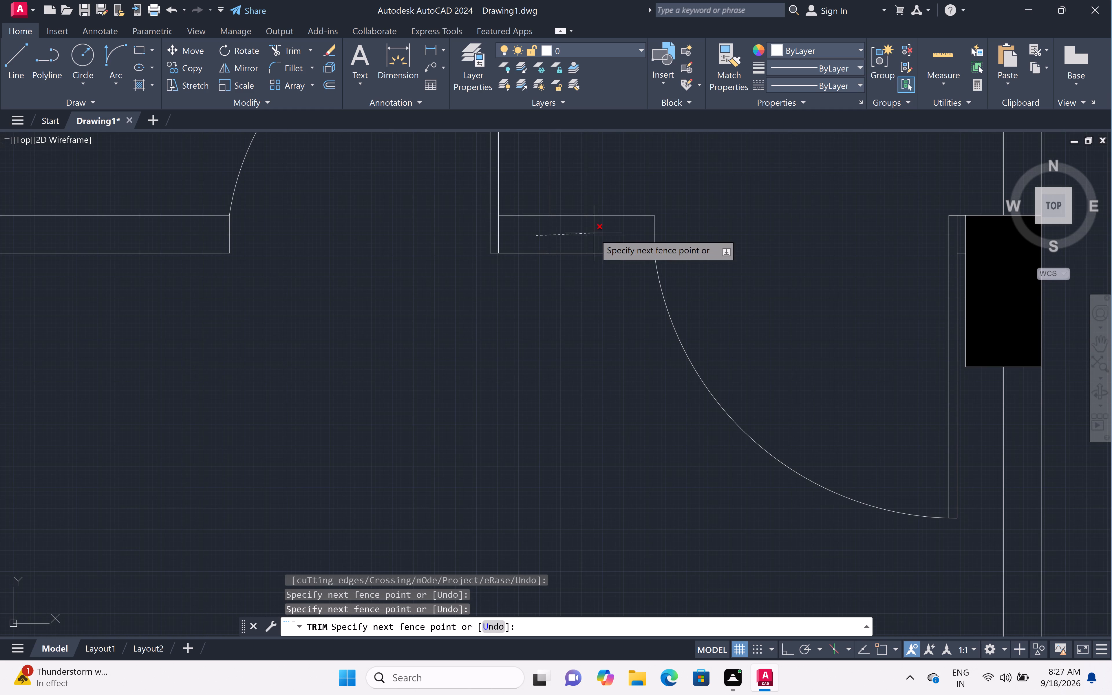
{"action": "left_click", "coordinate": [604, 230]}
{"action": "left_click", "coordinate": [564, 194]}
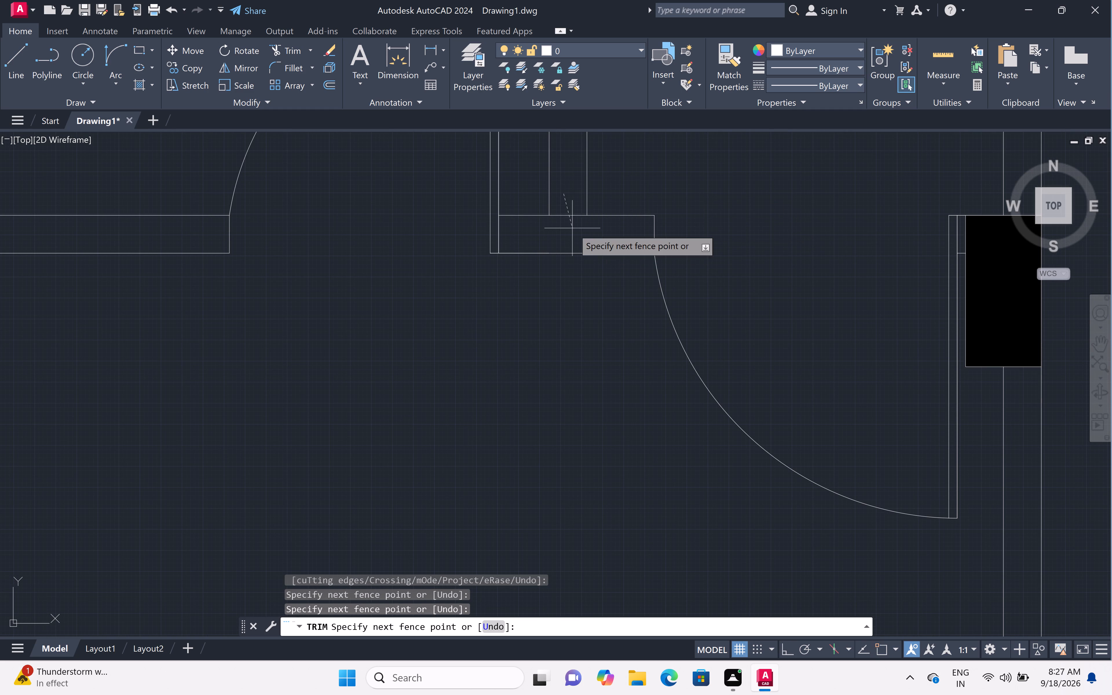
{"action": "left_click", "coordinate": [573, 228]}
Trim the wall lines overlapping where the right-side small room's lower partition meets the right outer wall.
{"action": "scroll", "coordinate": [578, 221], "scroll_direction": "down", "scroll_amount": 4}
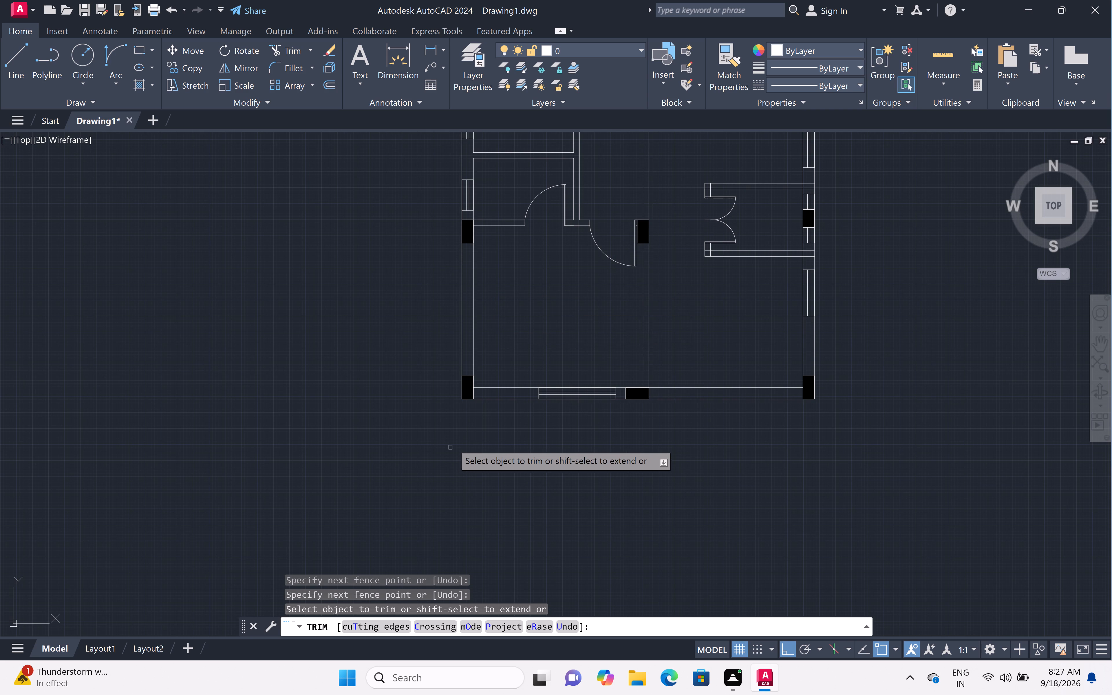
{"action": "scroll", "coordinate": [622, 389], "scroll_direction": "down", "scroll_amount": 2}
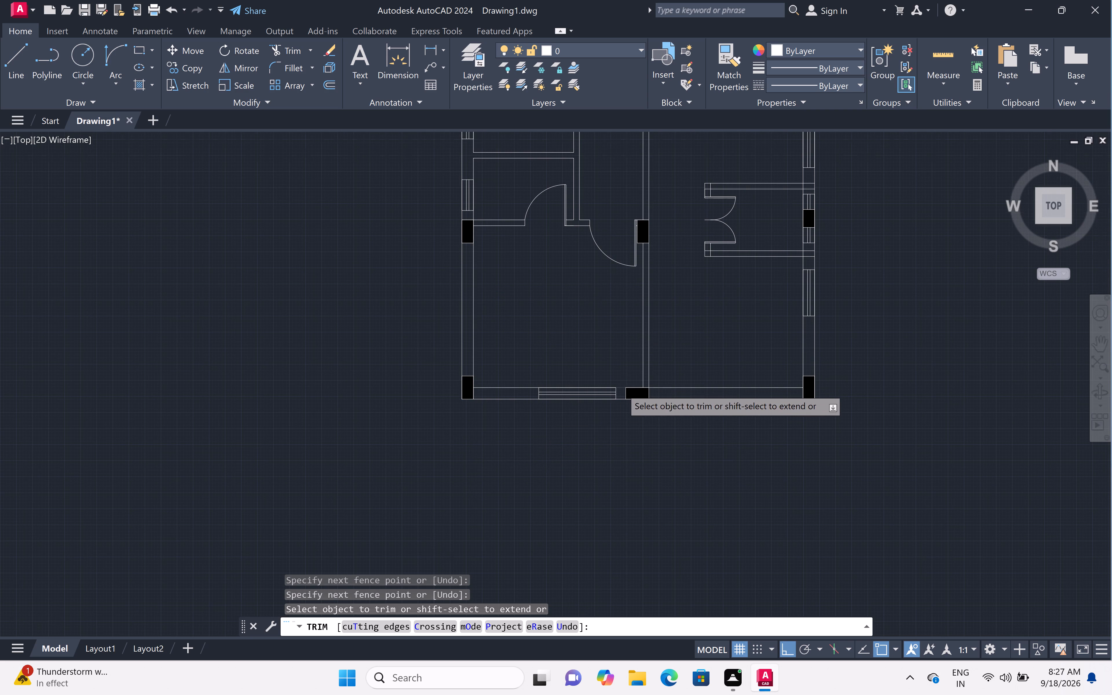
{"action": "scroll", "coordinate": [669, 335], "scroll_direction": "up", "scroll_amount": 3}
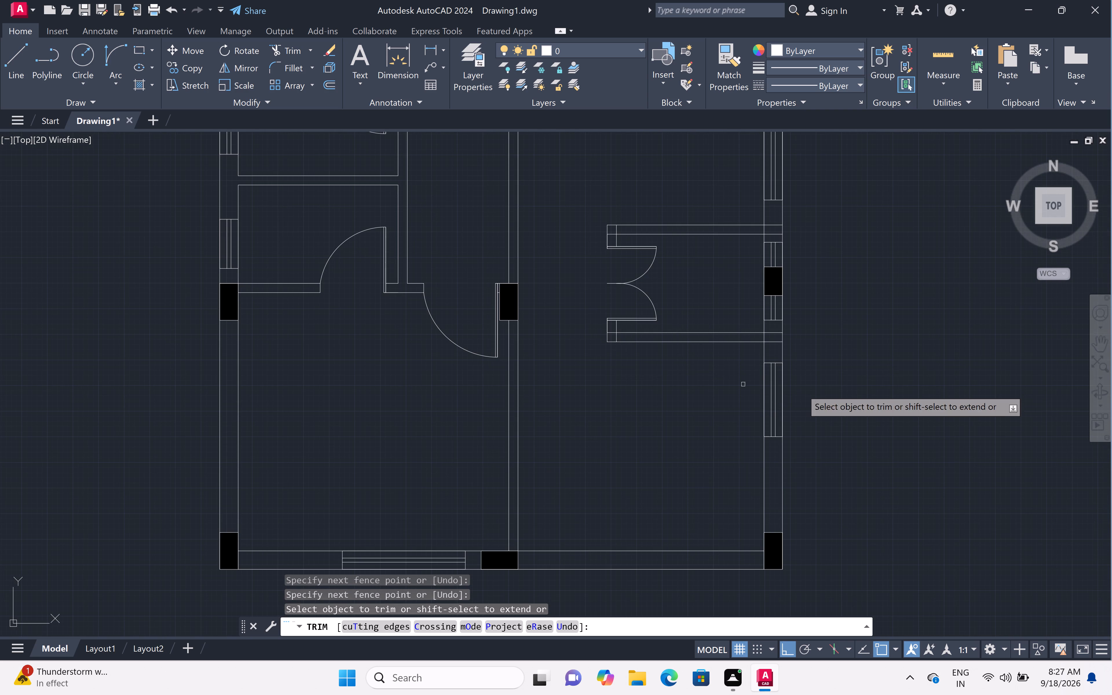
{"action": "scroll", "coordinate": [768, 337], "scroll_direction": "up", "scroll_amount": 3}
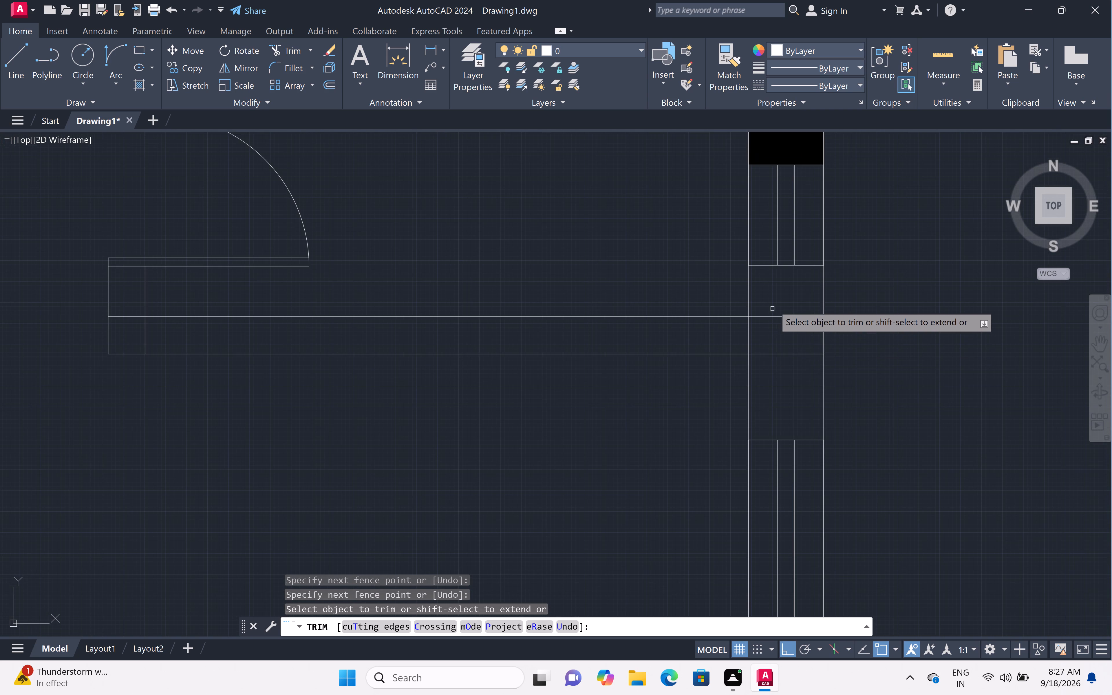
{"action": "left_click", "coordinate": [774, 303]}
{"action": "left_click", "coordinate": [782, 359]}
{"action": "left_click", "coordinate": [760, 330]}
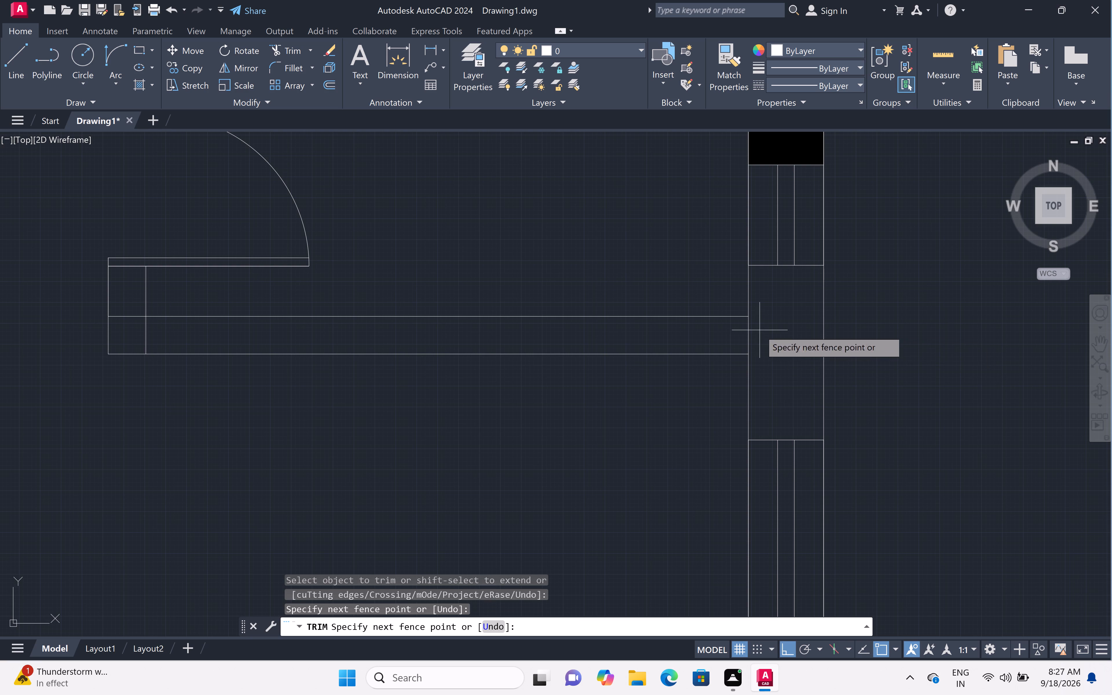
{"action": "left_click", "coordinate": [722, 332]}
Trim the overlapping wall lines at the lower and upper door-side corners of the right-side small room.
{"action": "scroll", "coordinate": [729, 332], "scroll_direction": "down", "scroll_amount": 4}
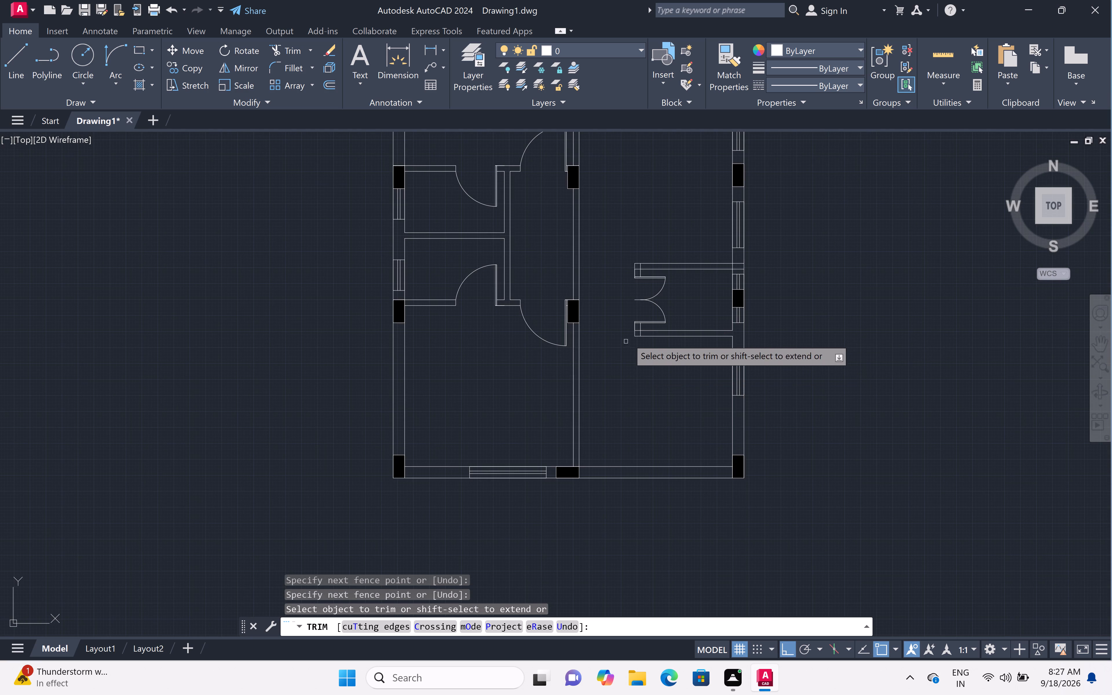
{"action": "scroll", "coordinate": [632, 330], "scroll_direction": "up", "scroll_amount": 5}
{"action": "left_click", "coordinate": [675, 332]}
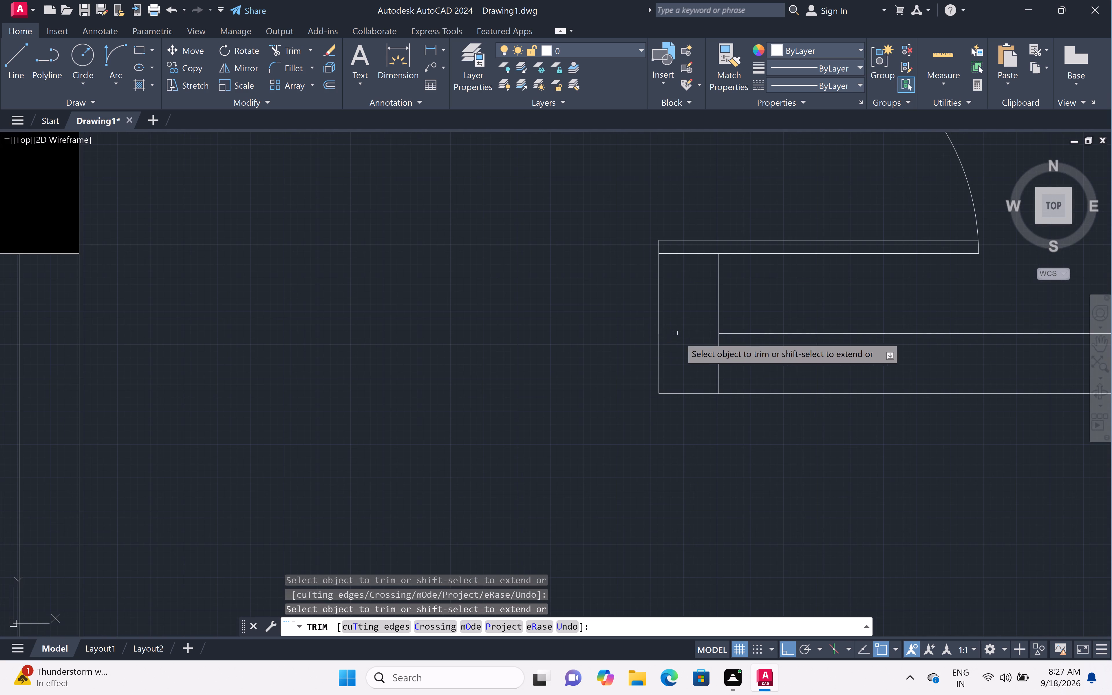
{"action": "left_click", "coordinate": [718, 365]}
{"action": "scroll", "coordinate": [718, 363], "scroll_direction": "down", "scroll_amount": 6}
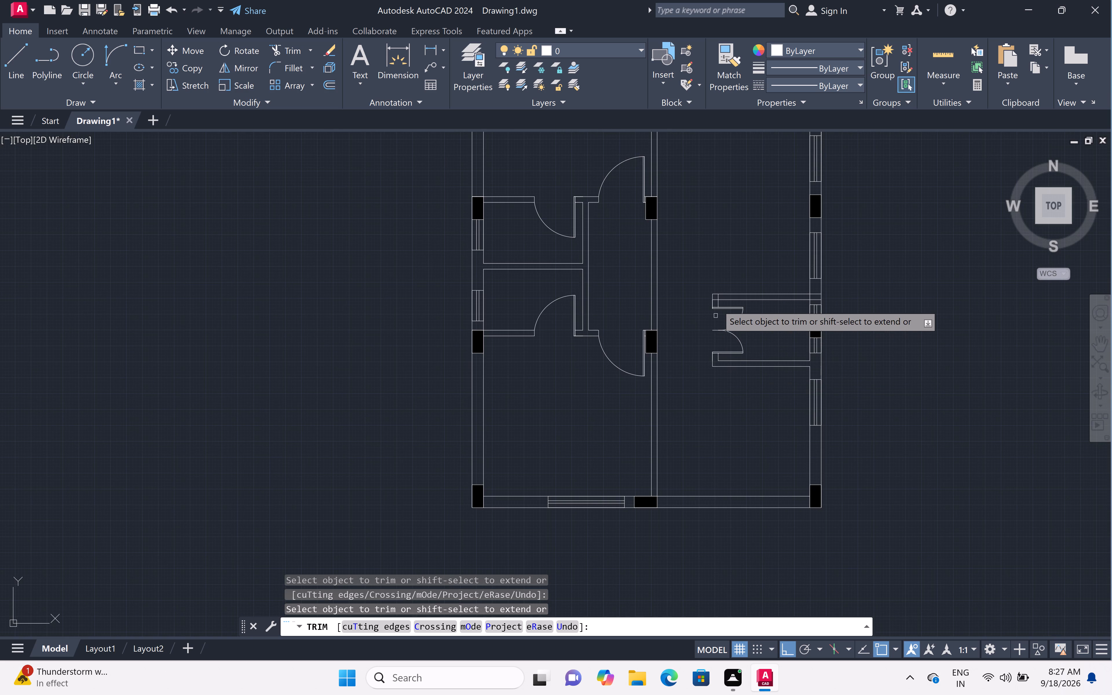
{"action": "scroll", "coordinate": [720, 294], "scroll_direction": "up", "scroll_amount": 5}
{"action": "left_click", "coordinate": [690, 324]}
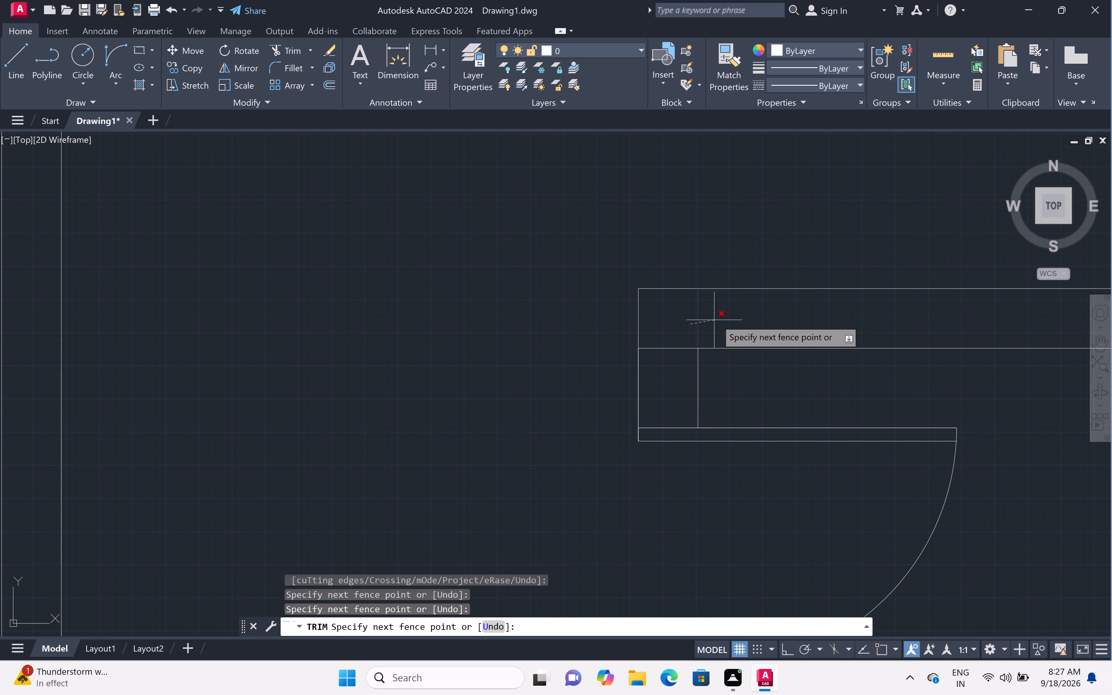
{"action": "left_click", "coordinate": [717, 320]}
{"action": "left_click", "coordinate": [678, 340]}
{"action": "left_click", "coordinate": [675, 360]}
Trim the wall lines overlapping where the right-side small room's upper partition meets the right outer wall.
{"action": "scroll", "coordinate": [679, 348], "scroll_direction": "down", "scroll_amount": 3}
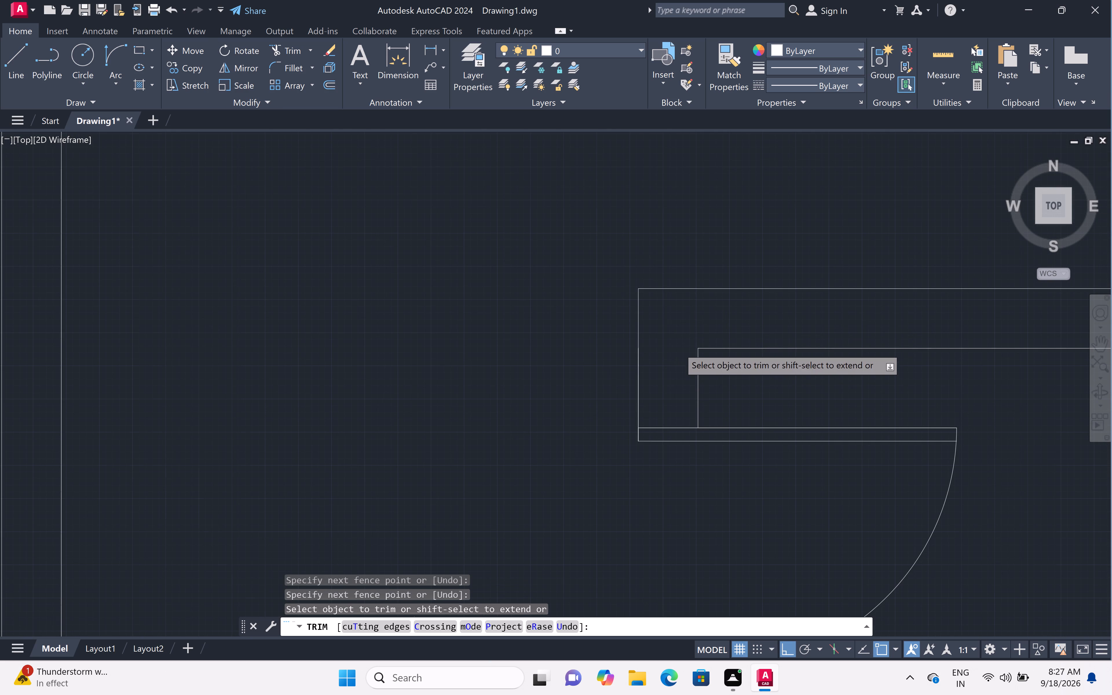
{"action": "scroll", "coordinate": [679, 348], "scroll_direction": "down", "scroll_amount": 2}
{"action": "scroll", "coordinate": [782, 346], "scroll_direction": "up", "scroll_amount": 5}
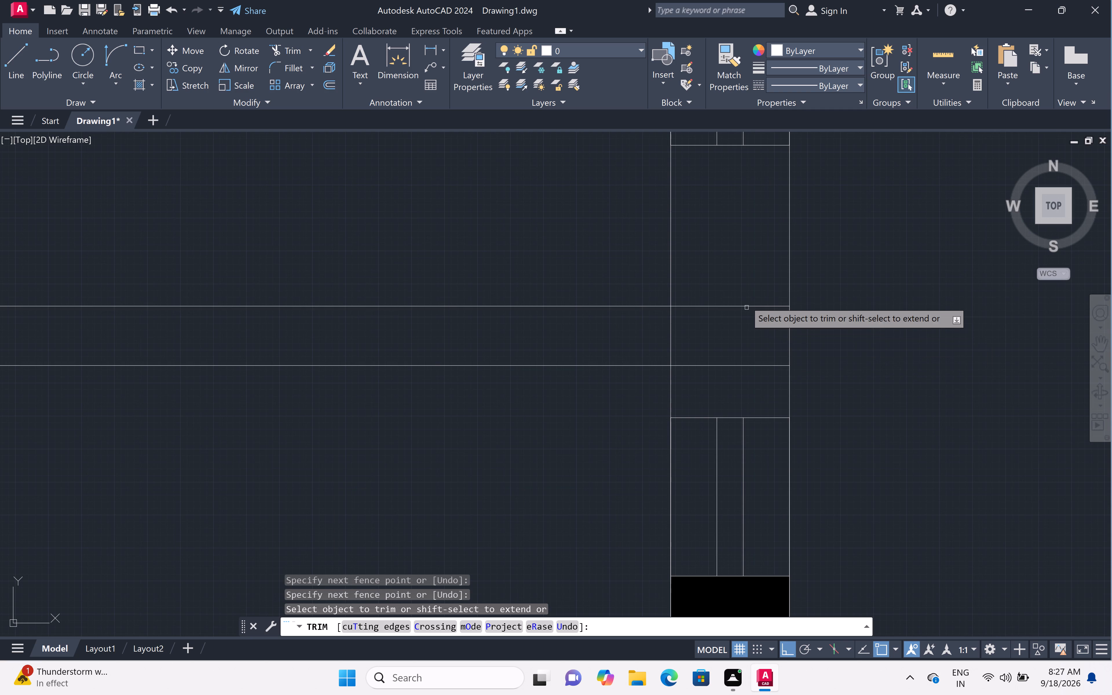
{"action": "left_click", "coordinate": [741, 288]}
{"action": "left_click", "coordinate": [749, 378]}
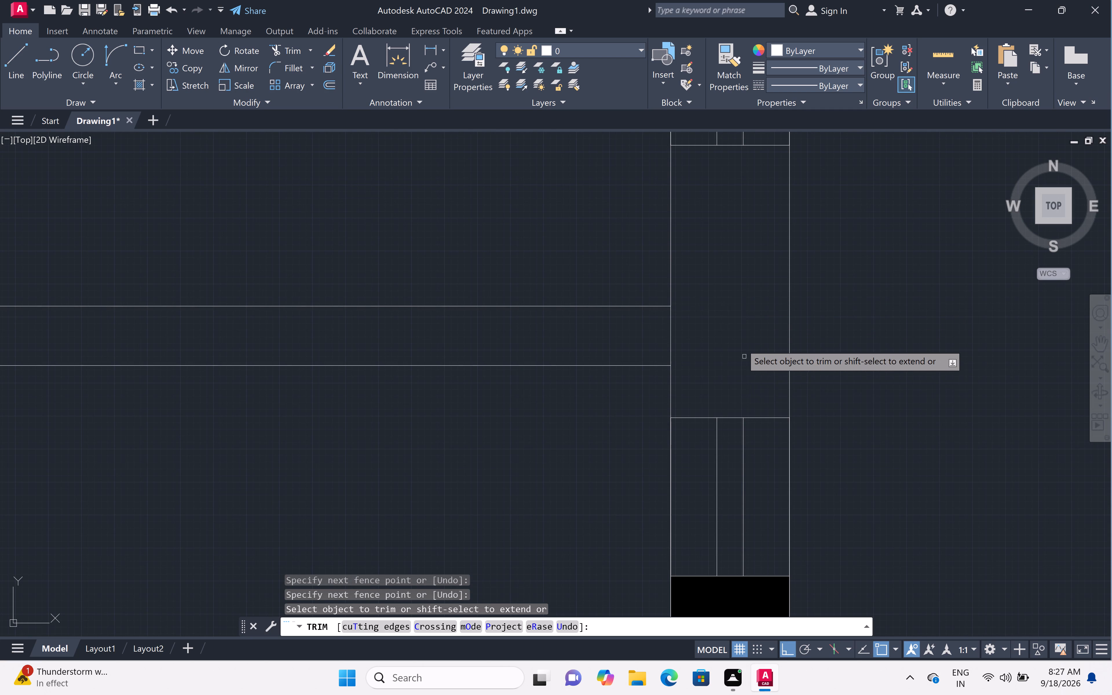
{"action": "scroll", "coordinate": [741, 343], "scroll_direction": "down", "scroll_amount": 5}
{"action": "scroll", "coordinate": [735, 344], "scroll_direction": "up", "scroll_amount": 6}
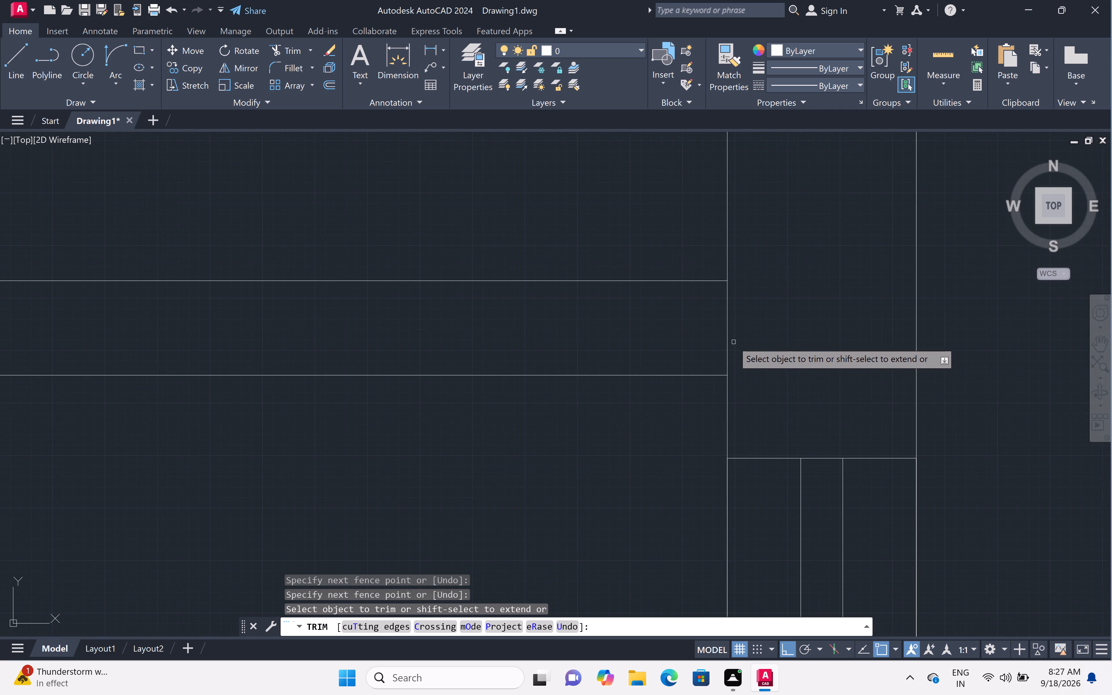
{"action": "left_click", "coordinate": [729, 331]}
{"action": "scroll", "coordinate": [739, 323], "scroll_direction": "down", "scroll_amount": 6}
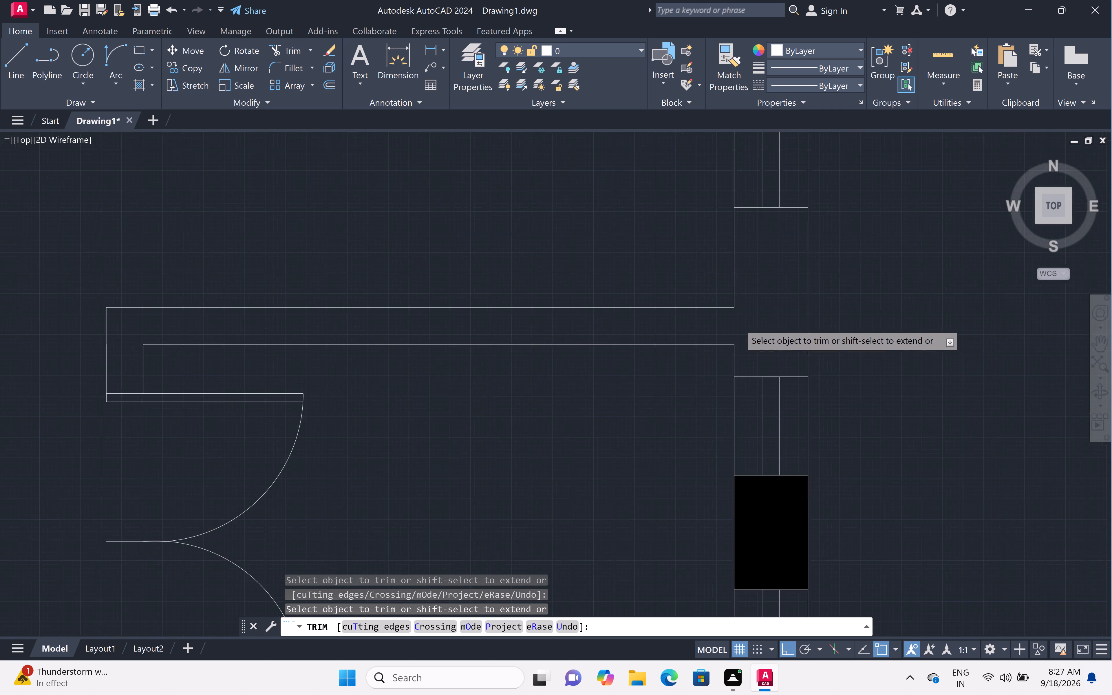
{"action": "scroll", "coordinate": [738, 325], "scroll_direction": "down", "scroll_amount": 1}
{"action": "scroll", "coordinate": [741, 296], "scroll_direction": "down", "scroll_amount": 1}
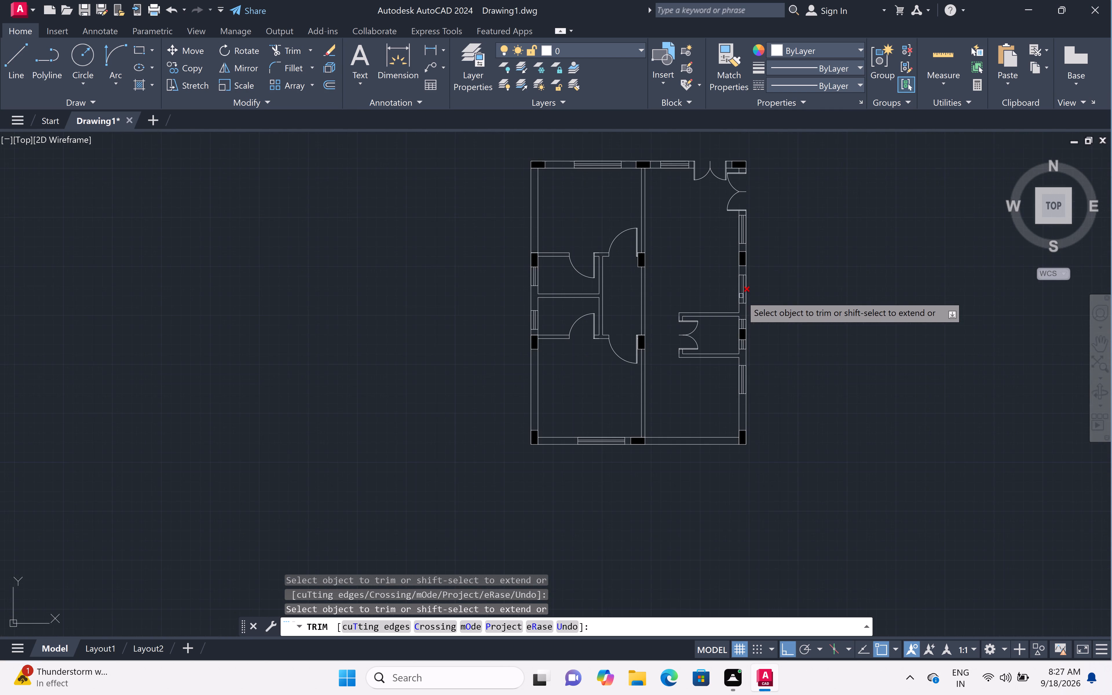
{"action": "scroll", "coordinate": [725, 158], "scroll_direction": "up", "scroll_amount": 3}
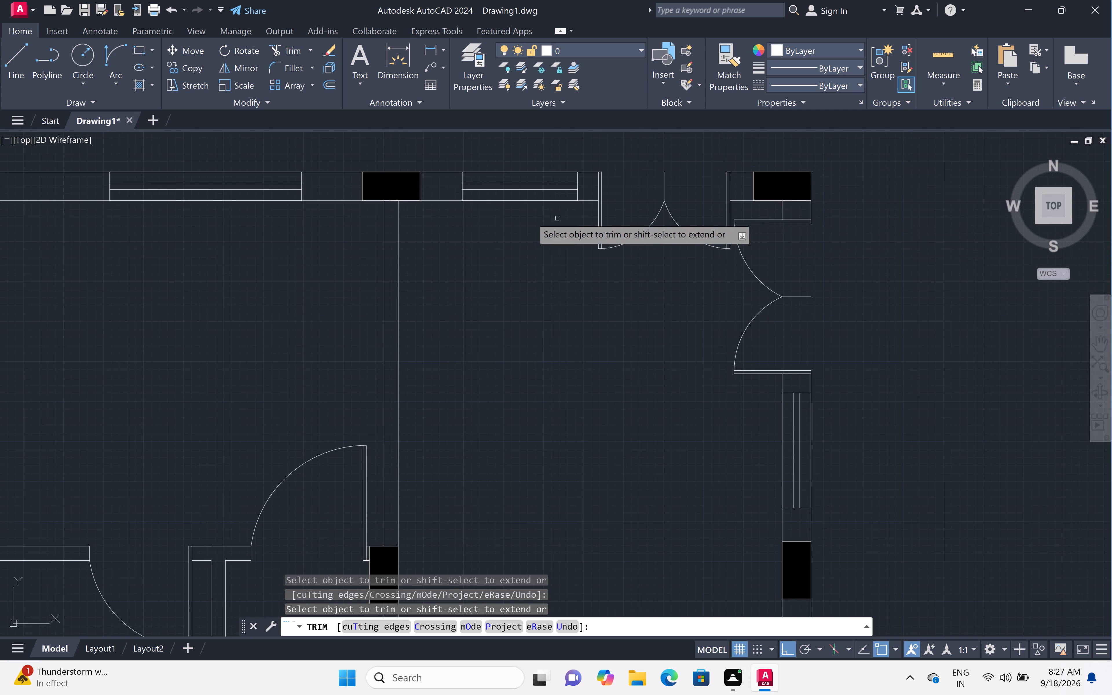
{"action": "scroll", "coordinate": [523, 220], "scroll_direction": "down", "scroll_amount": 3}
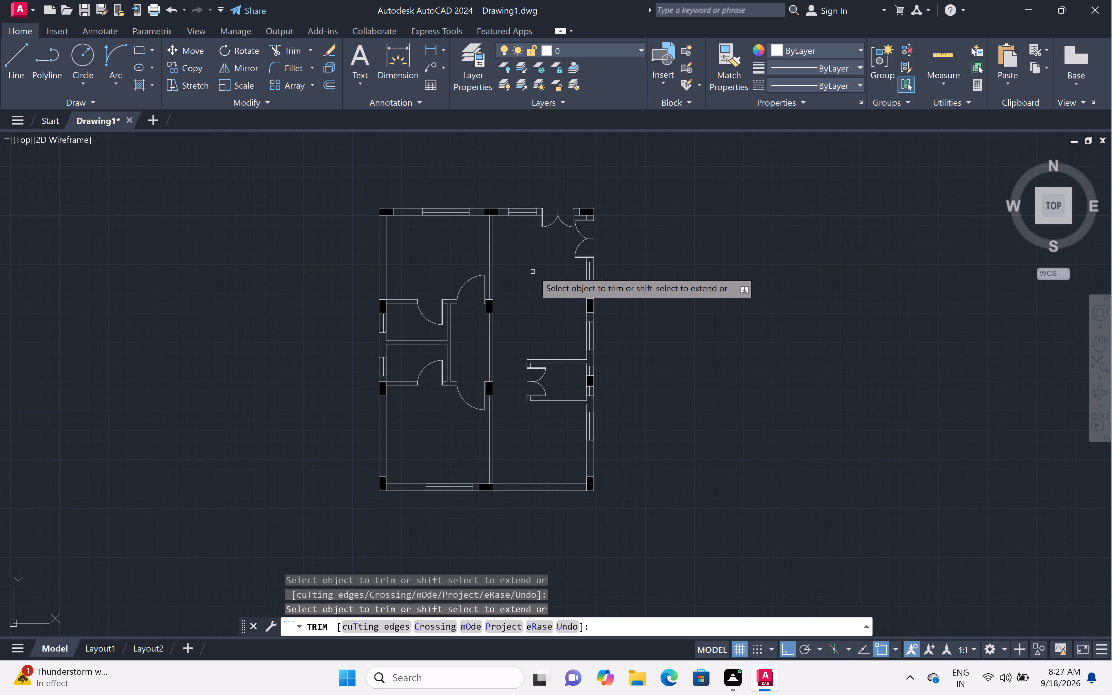
Start a solid hatch and set its colour to index colour 241.
{"action": "key", "text": "Escape"}
{"action": "type", "text": "h"}
{"action": "key", "text": "space"}
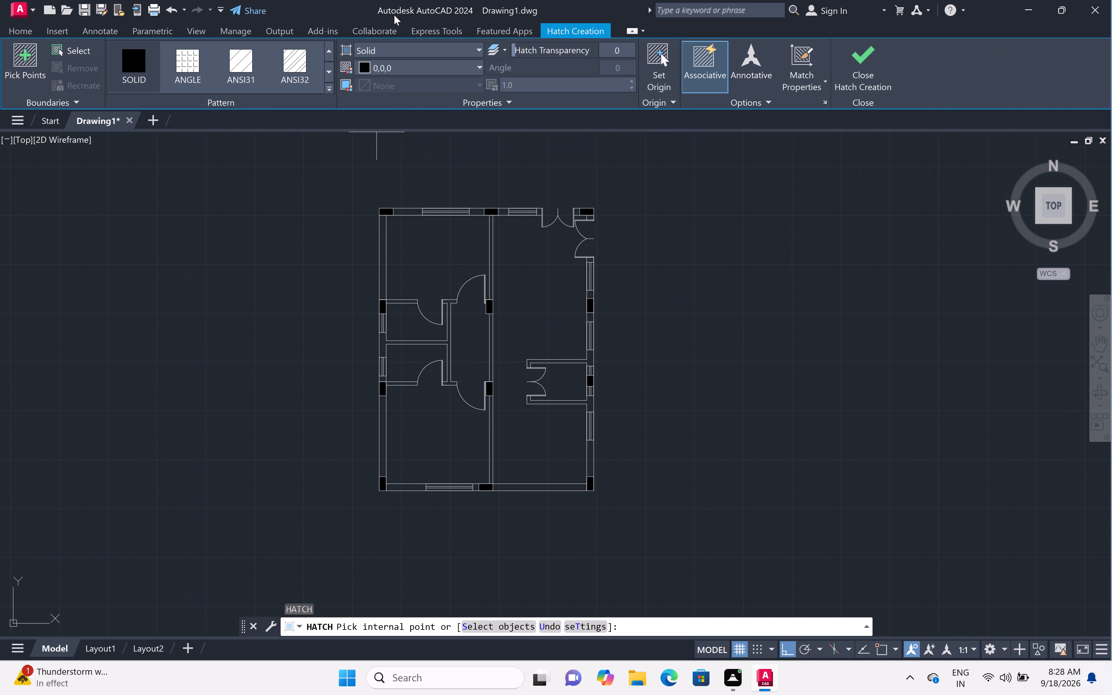
{"action": "left_click", "coordinate": [478, 66]}
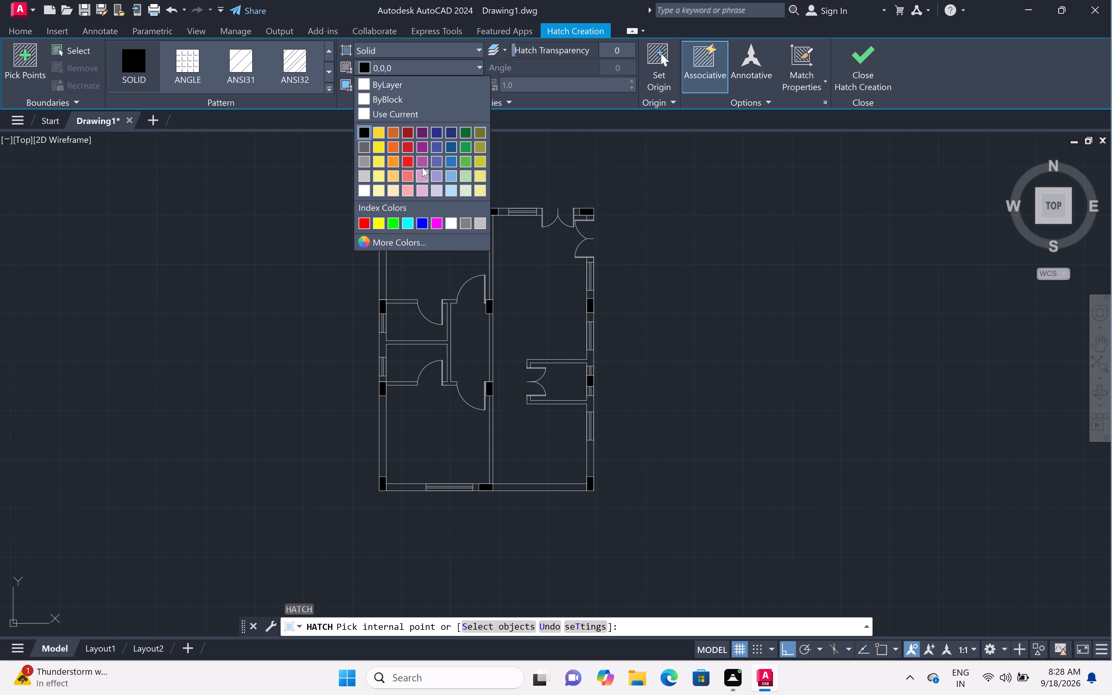
{"action": "left_click", "coordinate": [413, 244]}
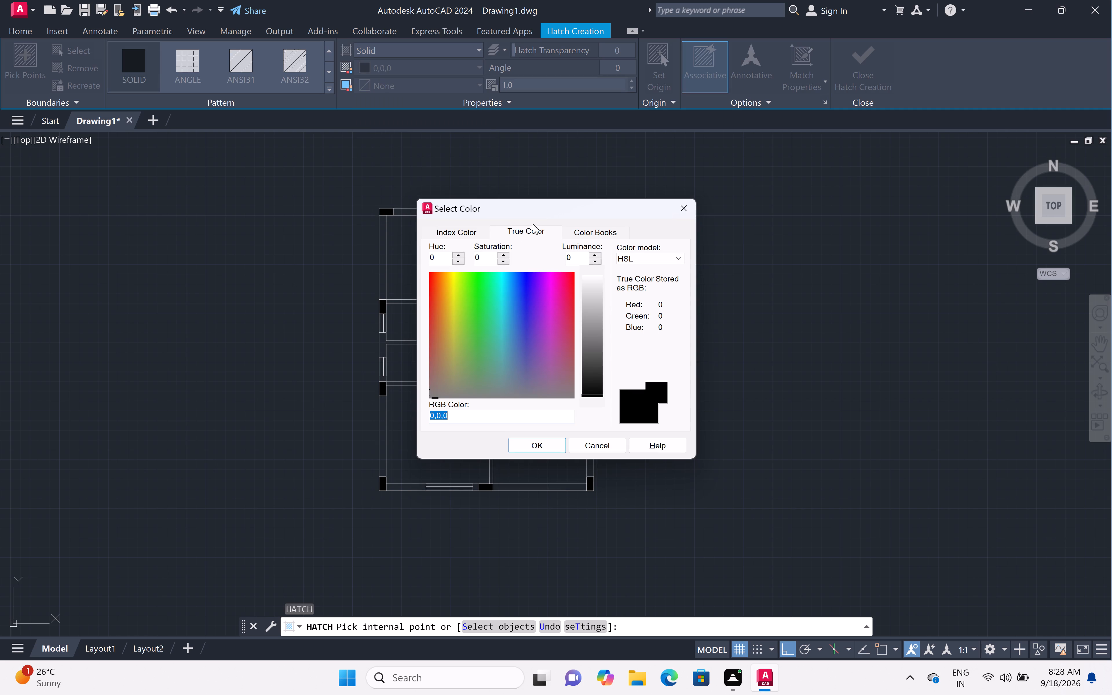
{"action": "left_click", "coordinate": [443, 230]}
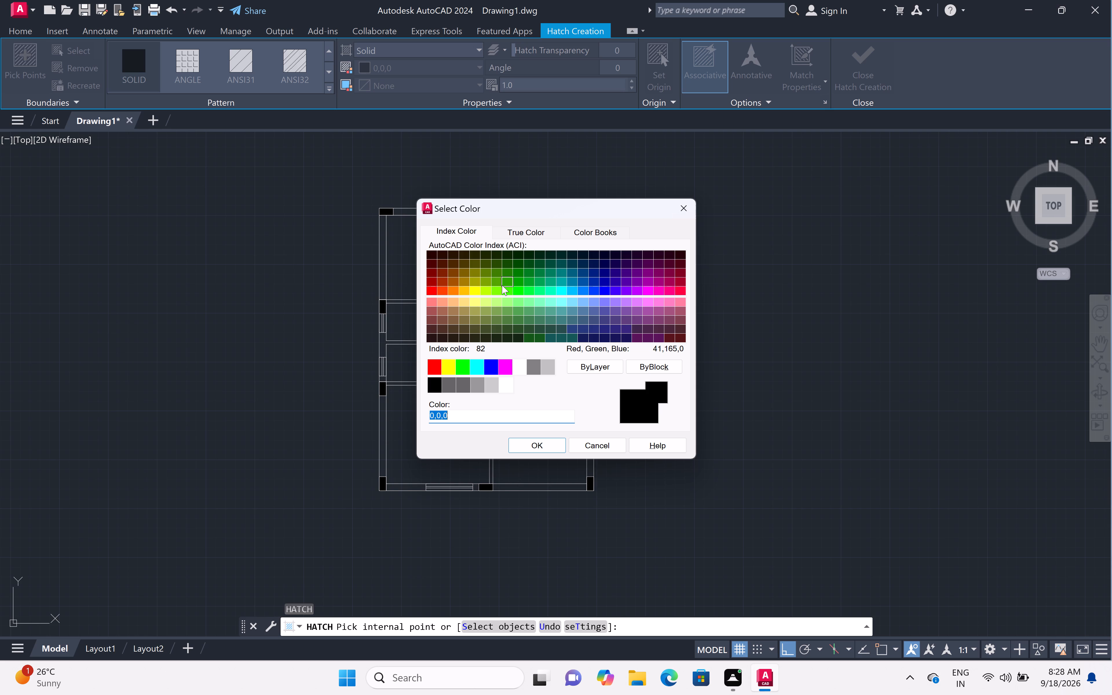
{"action": "left_click", "coordinate": [666, 301]}
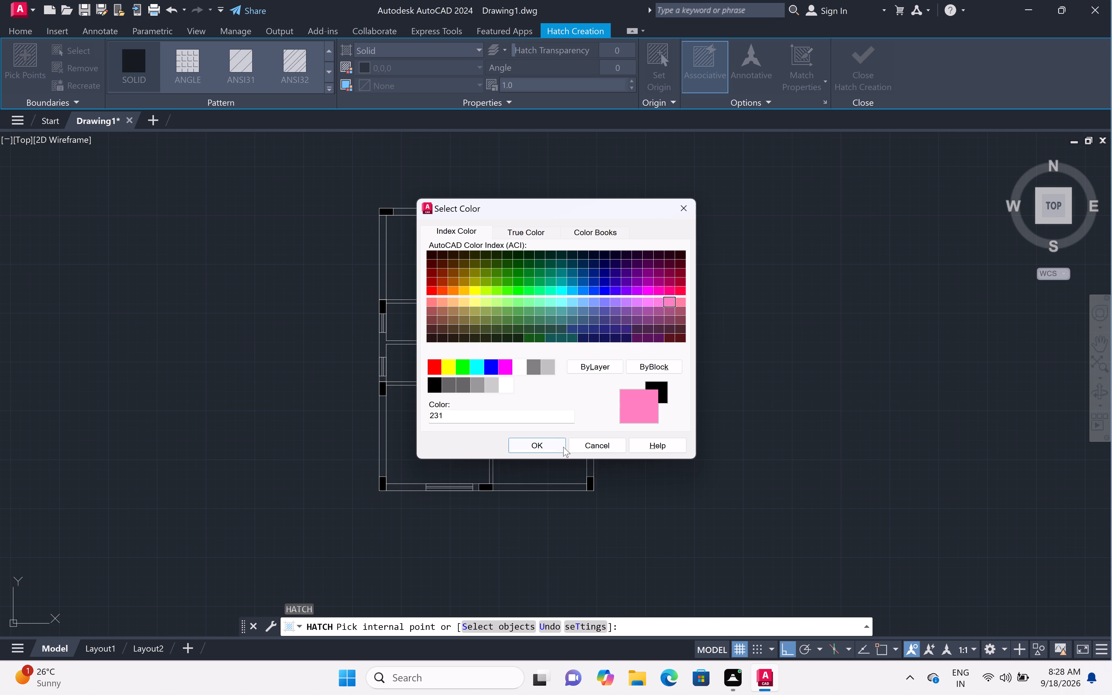
{"action": "left_click", "coordinate": [682, 303]}
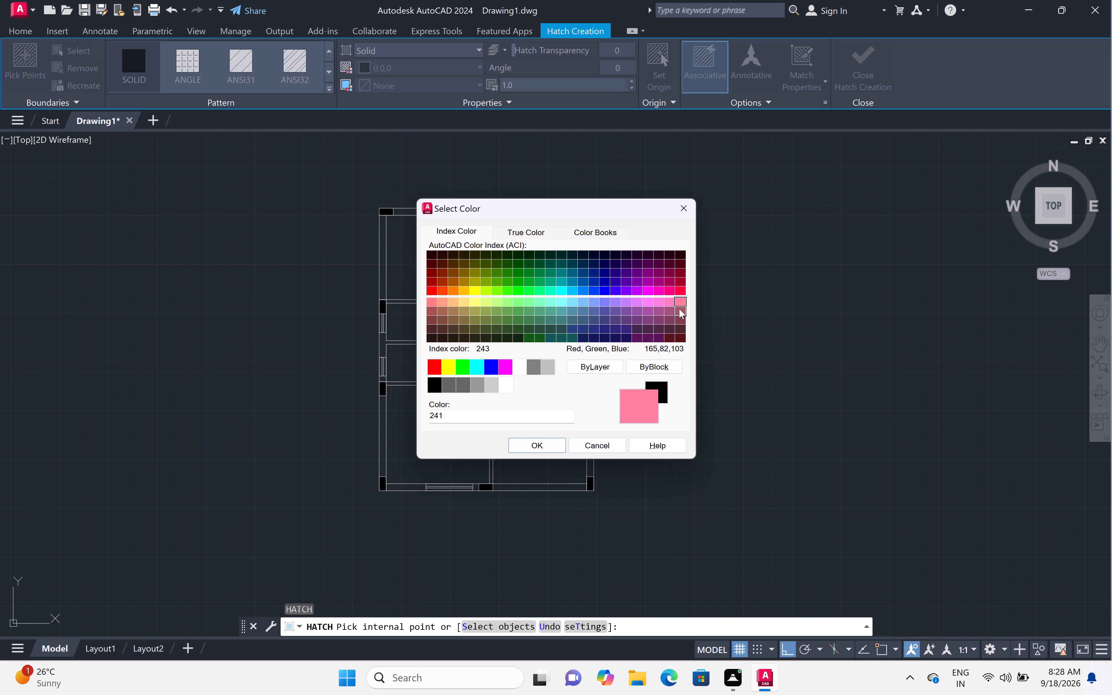
{"action": "left_click", "coordinate": [546, 438]}
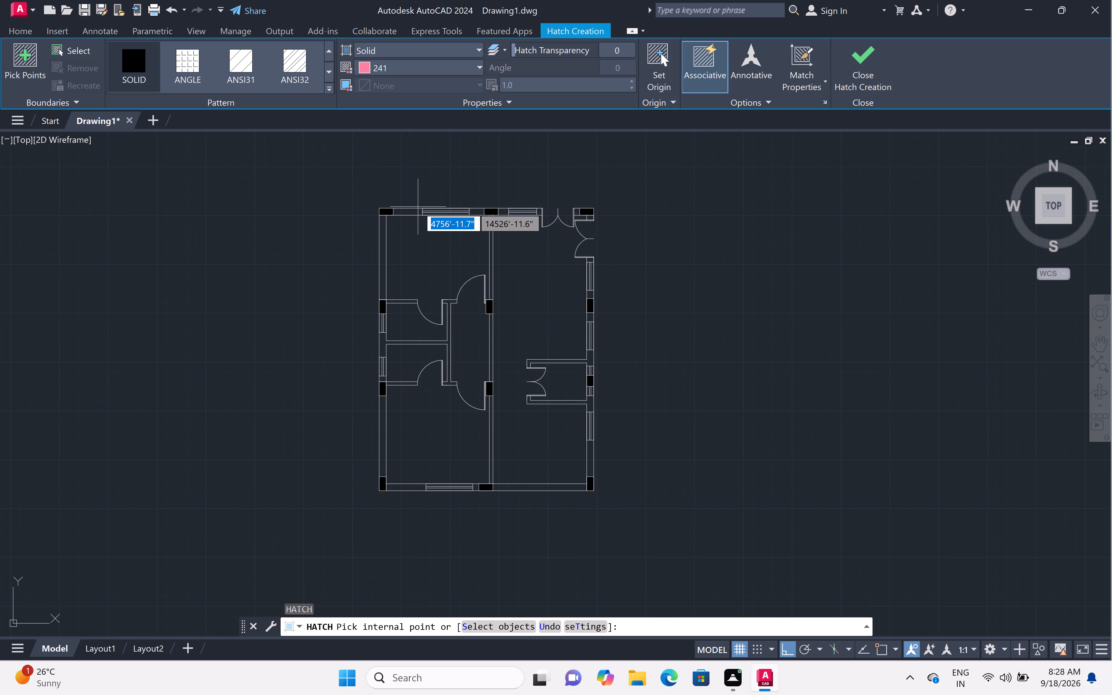
Hatch the top wall pieces beside the two windows, the upper central partition and the upper-left outer wall.
{"action": "scroll", "coordinate": [409, 210], "scroll_direction": "up", "scroll_amount": 3}
{"action": "left_click", "coordinate": [403, 215]}
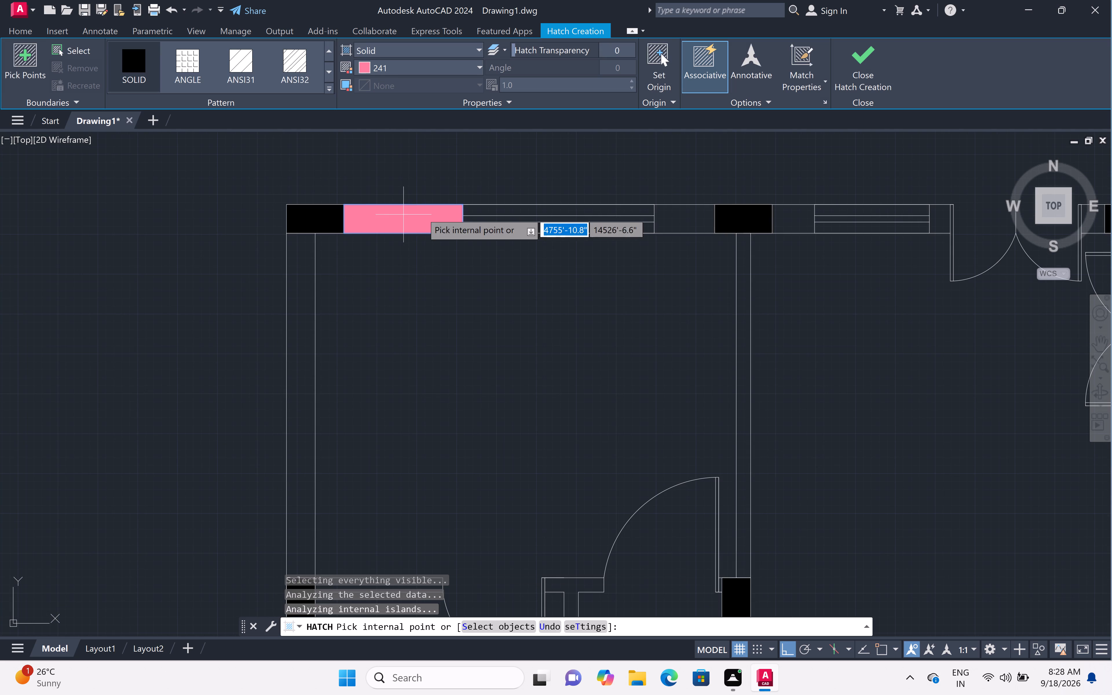
{"action": "left_click", "coordinate": [686, 225]}
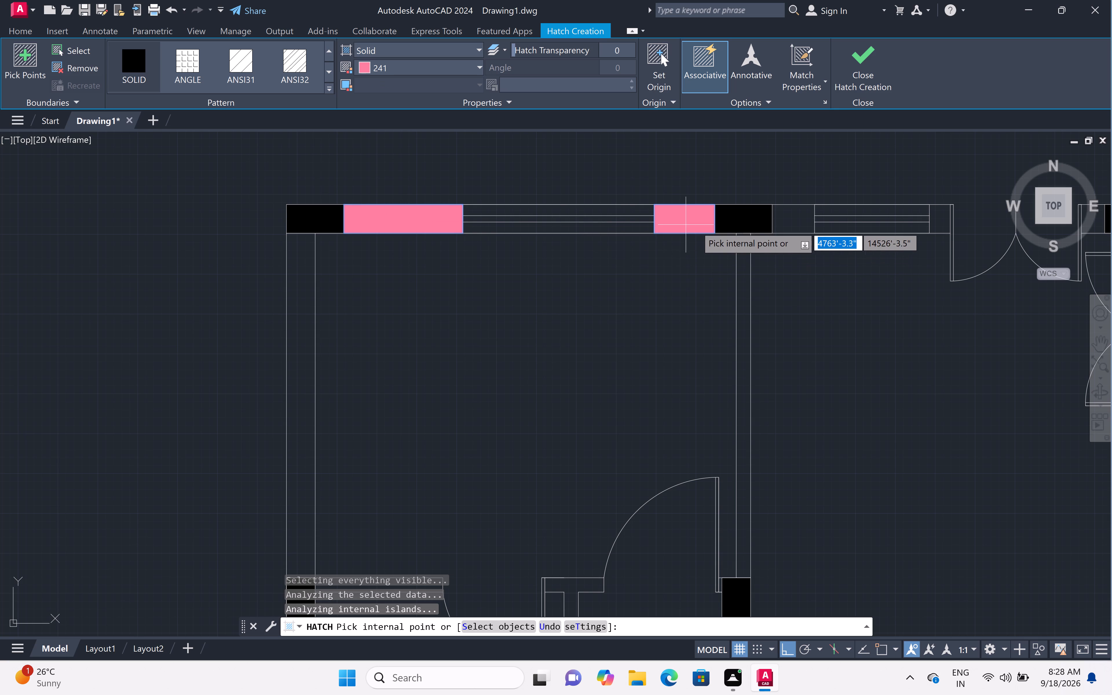
{"action": "left_click", "coordinate": [786, 226]}
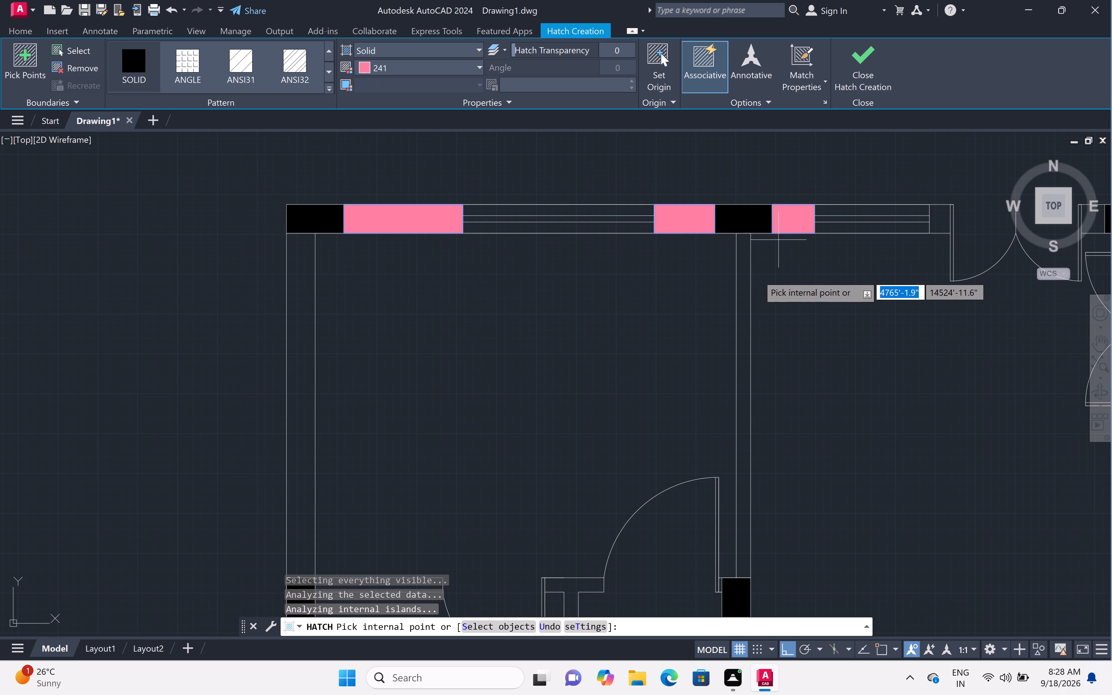
{"action": "left_click", "coordinate": [744, 280]}
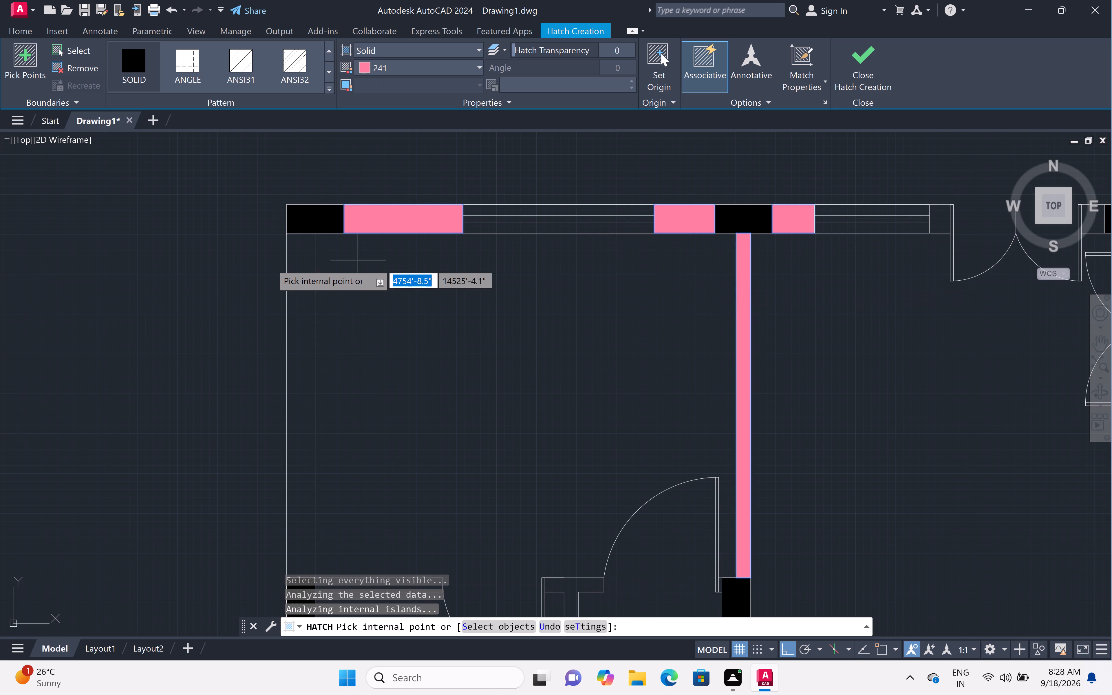
{"action": "left_click", "coordinate": [292, 273]}
Hatch the left outer wall between the small rooms' windows with its connected partitions, and the left outer wall of the lower room.
{"action": "scroll", "coordinate": [301, 266], "scroll_direction": "down", "scroll_amount": 2}
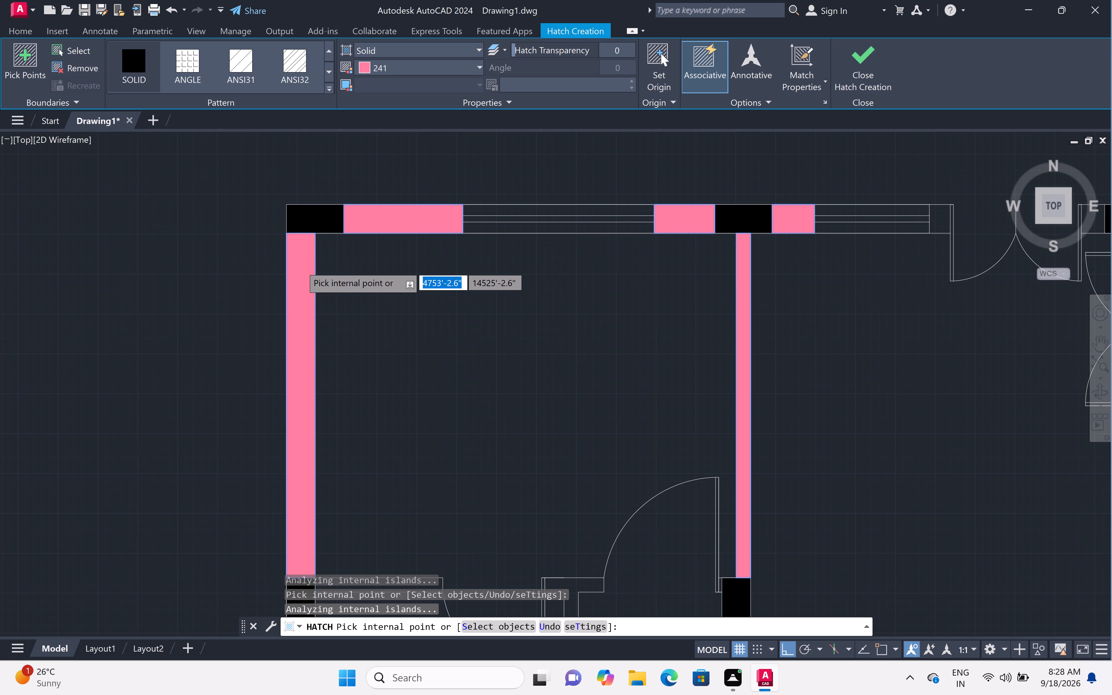
{"action": "scroll", "coordinate": [301, 266], "scroll_direction": "down", "scroll_amount": 4}
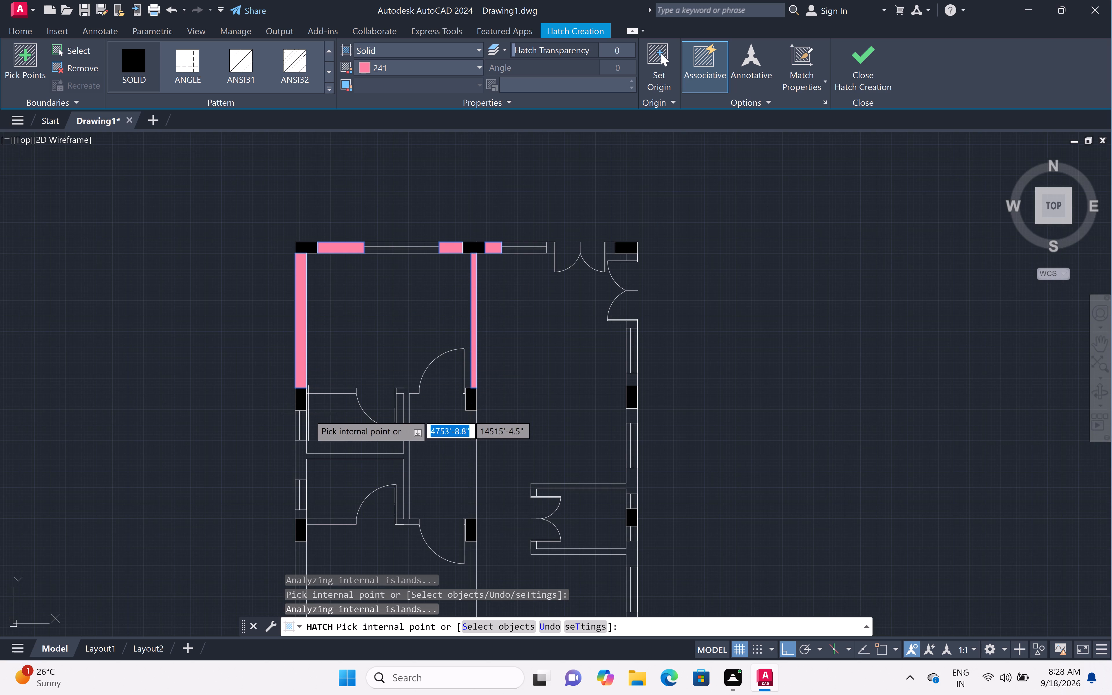
{"action": "scroll", "coordinate": [301, 466], "scroll_direction": "up", "scroll_amount": 2}
{"action": "left_click", "coordinate": [303, 455]}
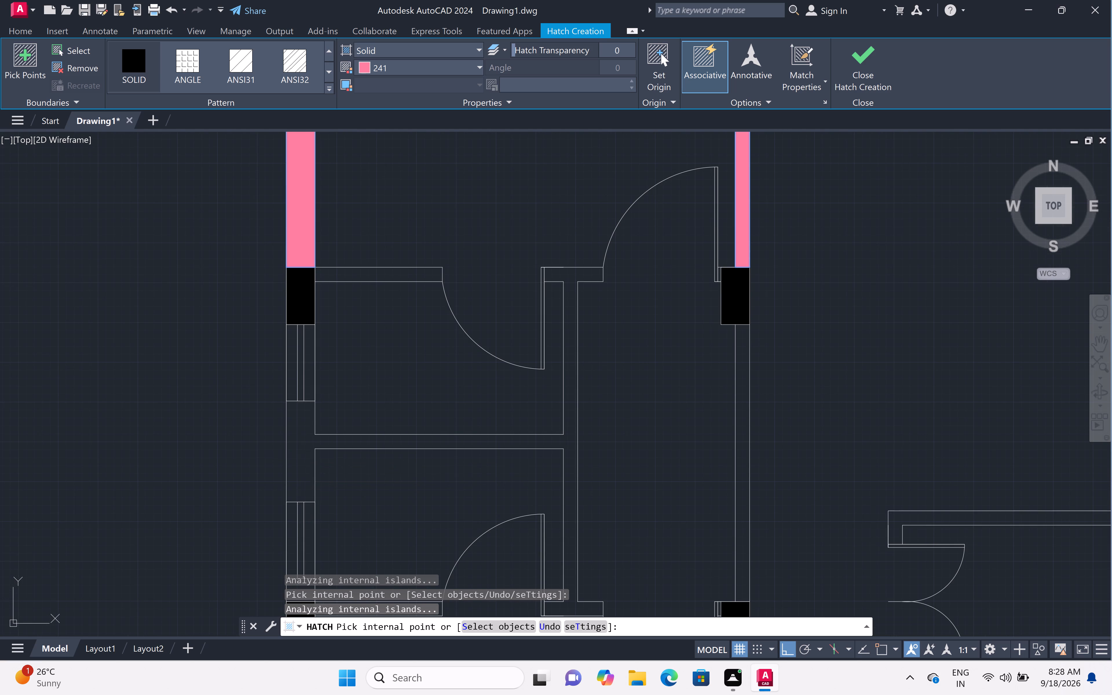
{"action": "scroll", "coordinate": [354, 394], "scroll_direction": "down", "scroll_amount": 5}
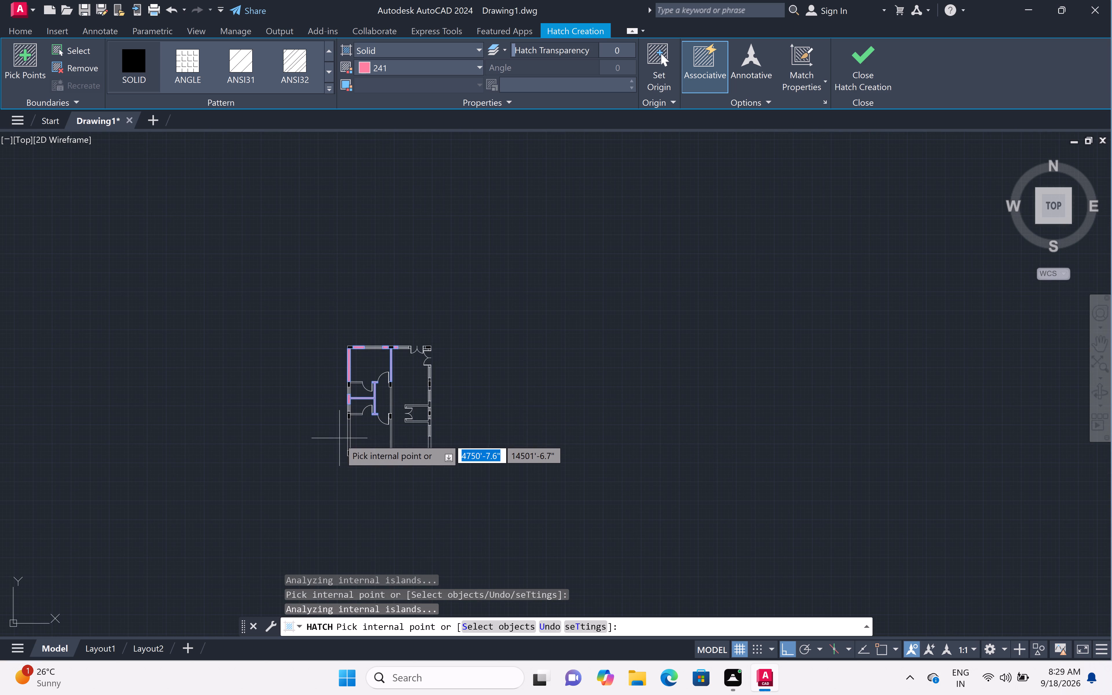
{"action": "scroll", "coordinate": [350, 430], "scroll_direction": "up", "scroll_amount": 3}
{"action": "left_click", "coordinate": [344, 428]}
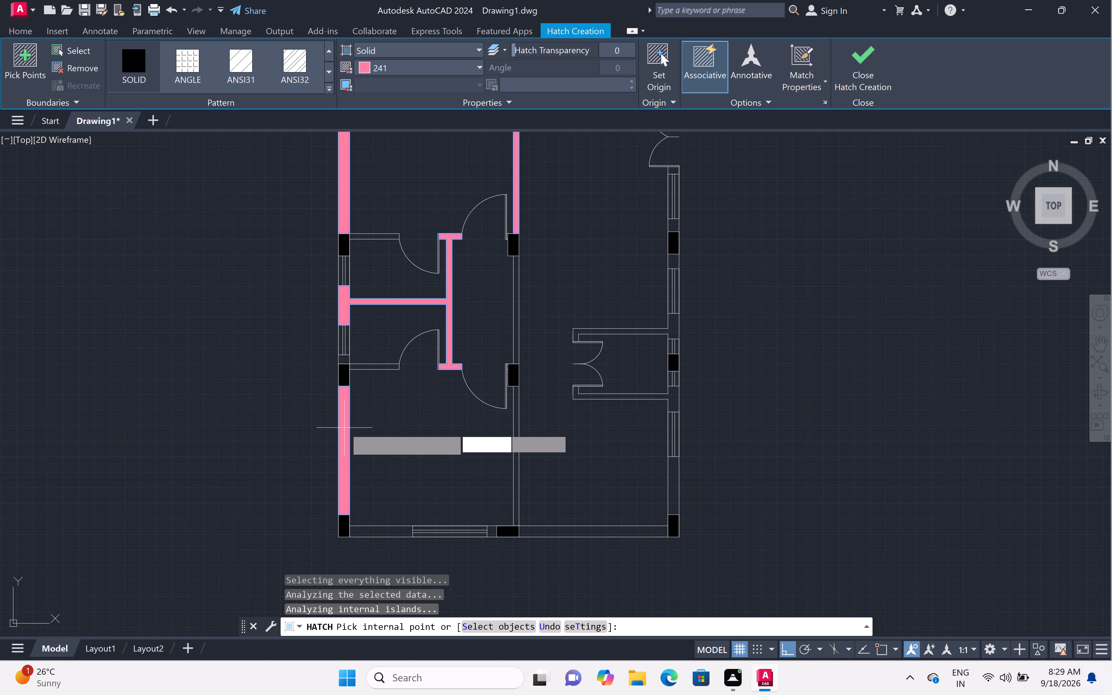
Hatch the bottom outer wall on both sides of its window and up to the right corner column, plus the lower central partition.
{"action": "left_click", "coordinate": [381, 534]}
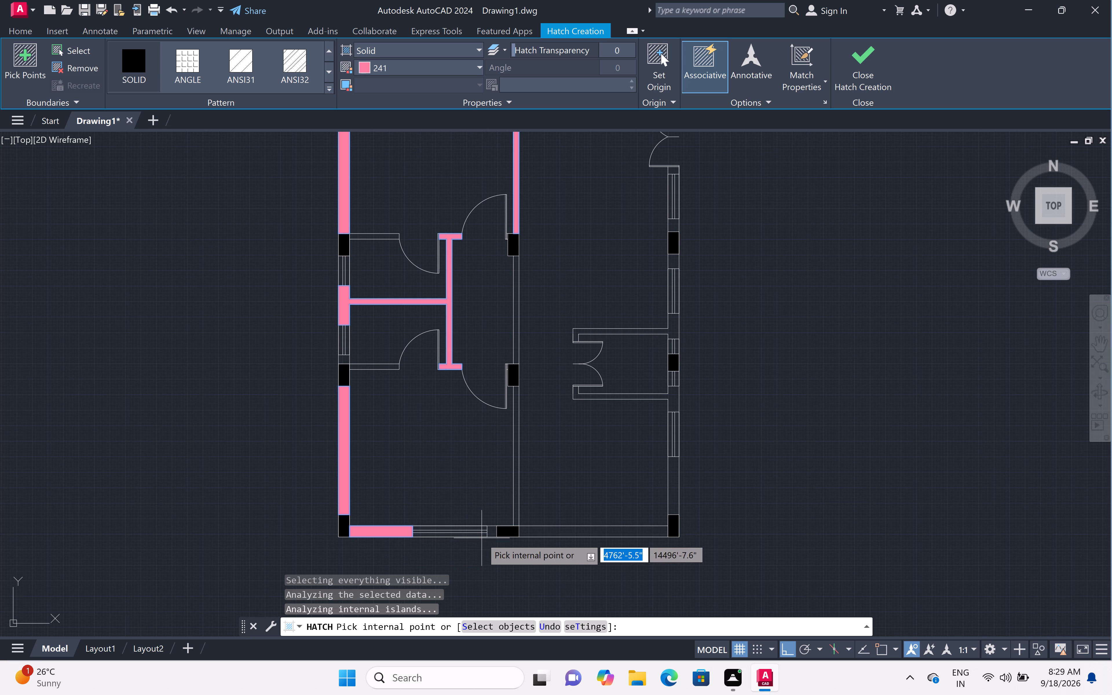
{"action": "scroll", "coordinate": [495, 535], "scroll_direction": "up", "scroll_amount": 3}
{"action": "left_click", "coordinate": [484, 530]}
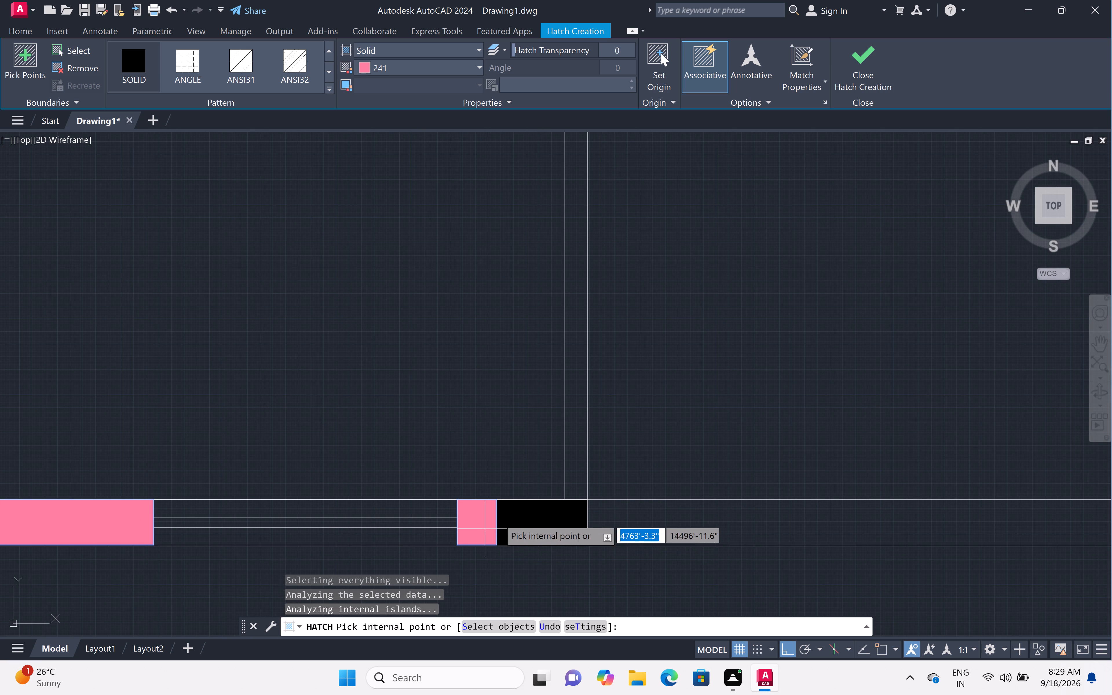
{"action": "scroll", "coordinate": [544, 489], "scroll_direction": "down", "scroll_amount": 4}
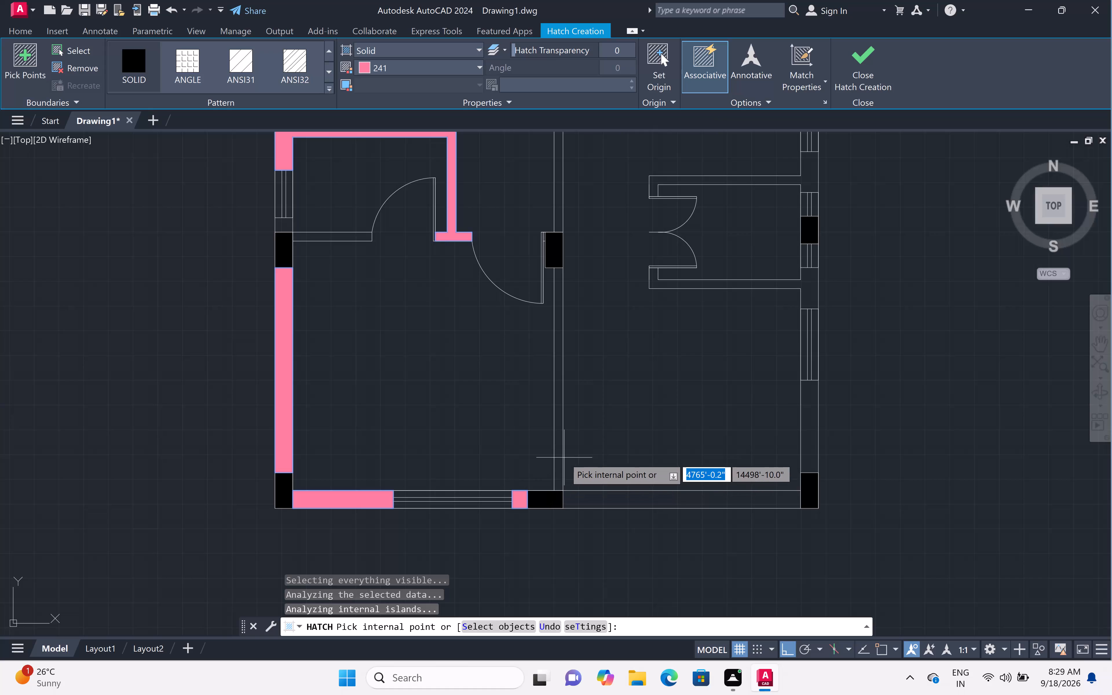
{"action": "left_click", "coordinate": [560, 451]}
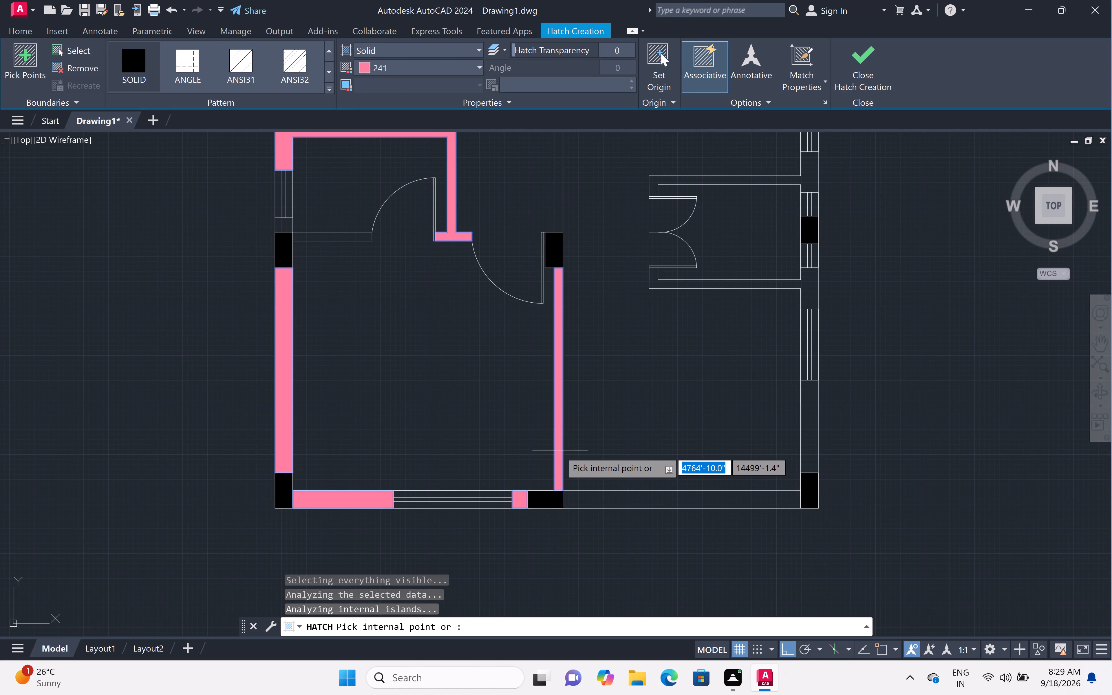
{"action": "left_click", "coordinate": [633, 507]}
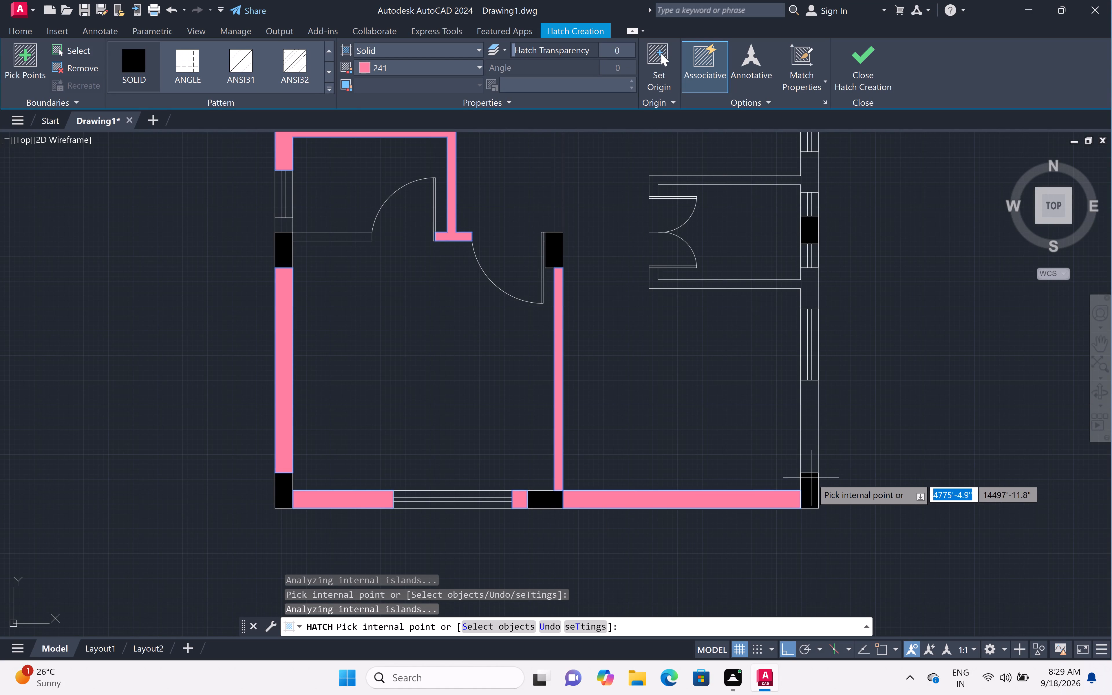
Hatch the lower right outer wall segments together with the lower and upper partitions of the right-side small room.
{"action": "scroll", "coordinate": [816, 446], "scroll_direction": "up", "scroll_amount": 1}
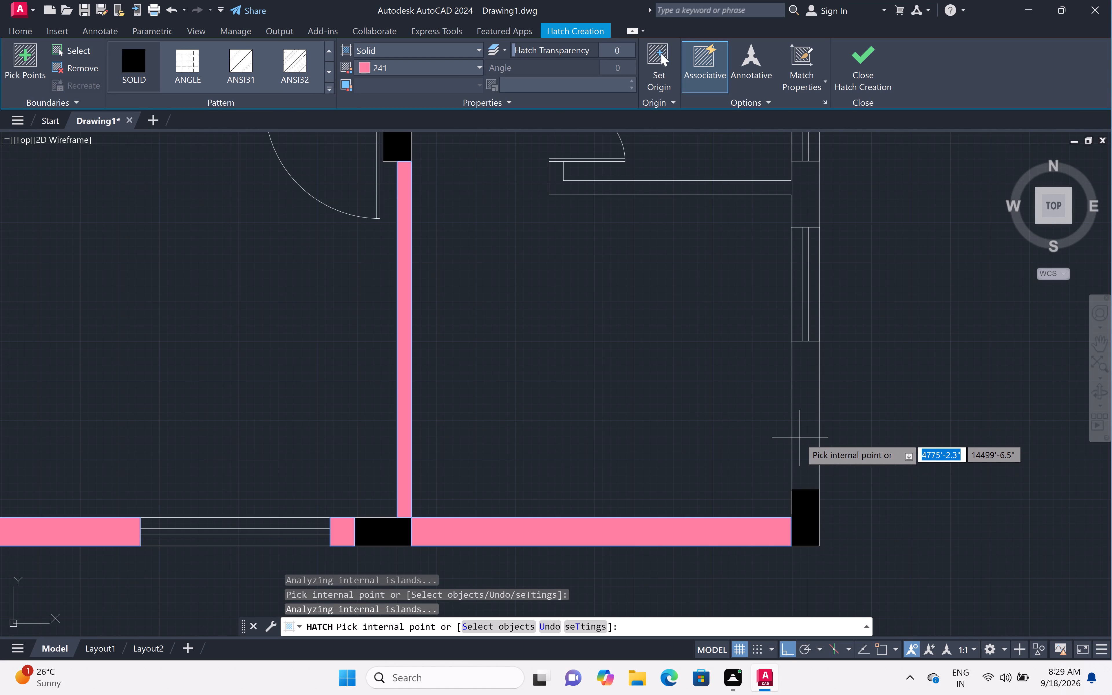
{"action": "left_click", "coordinate": [800, 438]}
{"action": "scroll", "coordinate": [802, 430], "scroll_direction": "down", "scroll_amount": 3}
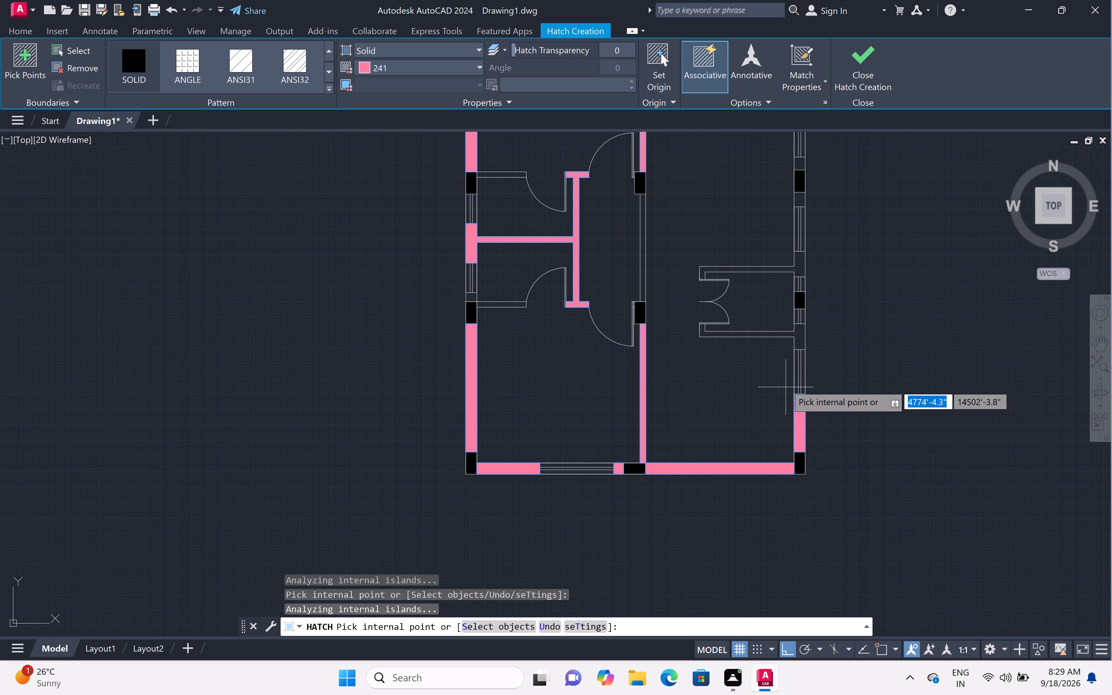
{"action": "scroll", "coordinate": [809, 315], "scroll_direction": "up", "scroll_amount": 2}
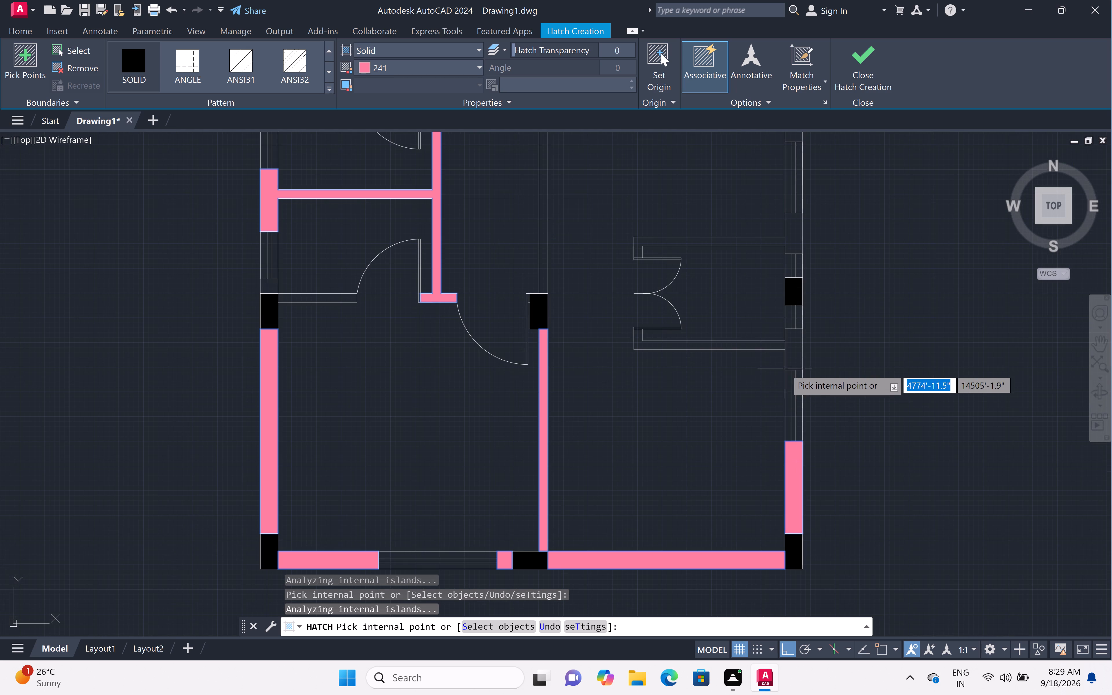
{"action": "left_click", "coordinate": [792, 356]}
{"action": "scroll", "coordinate": [790, 355], "scroll_direction": "down", "scroll_amount": 3}
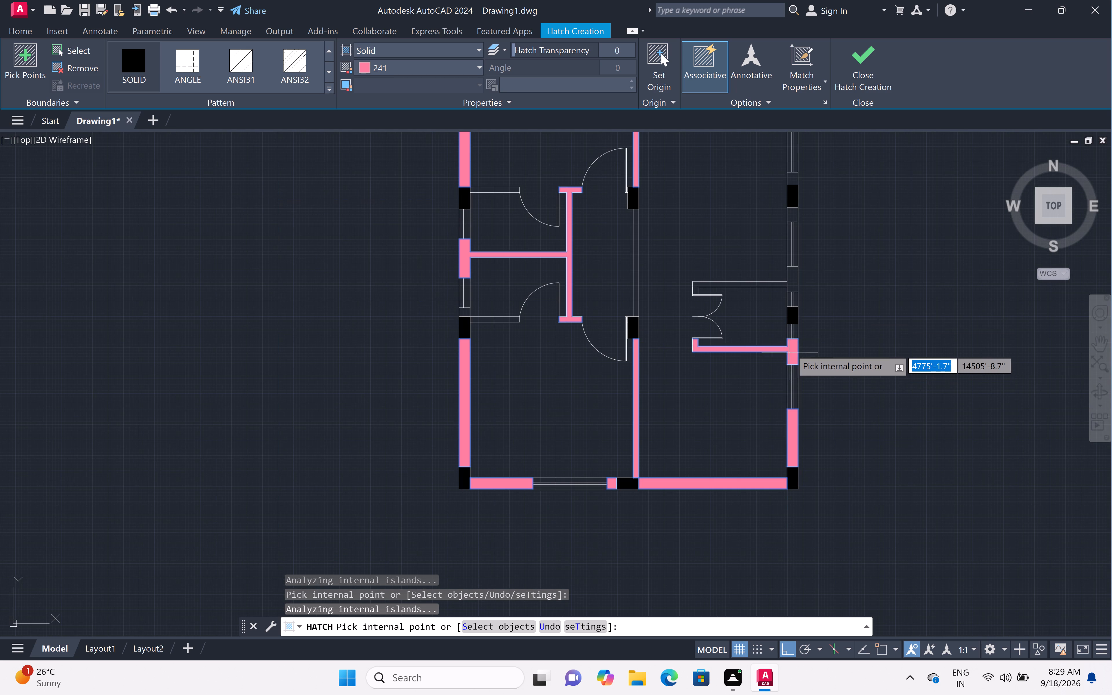
{"action": "scroll", "coordinate": [800, 255], "scroll_direction": "up", "scroll_amount": 3}
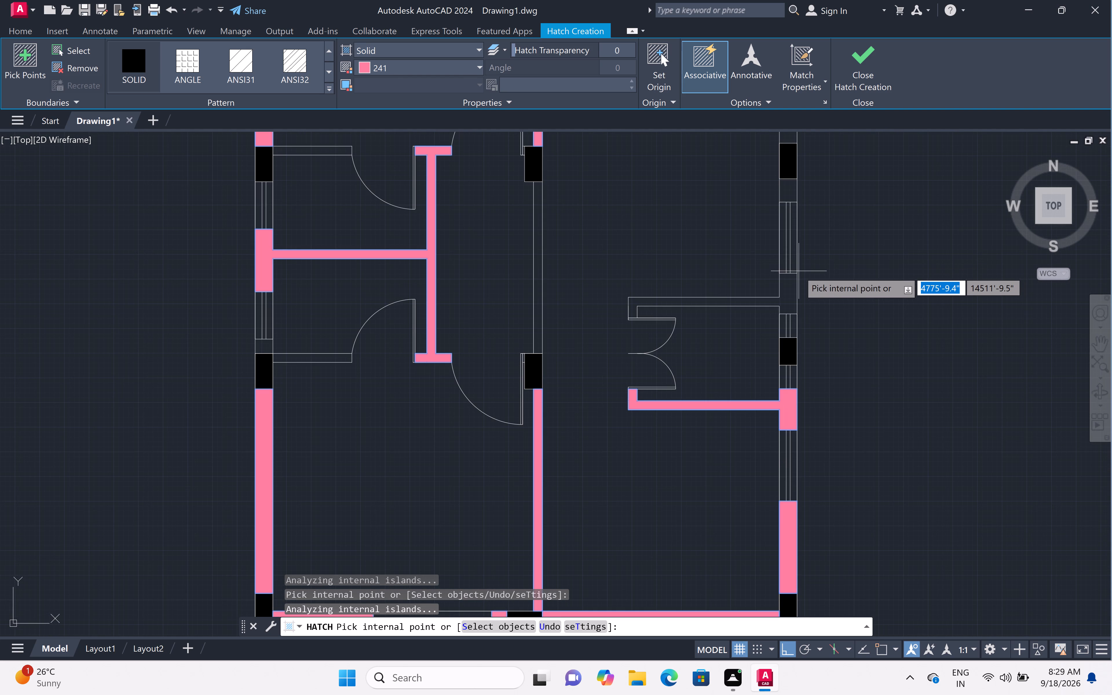
{"action": "left_click", "coordinate": [790, 315]}
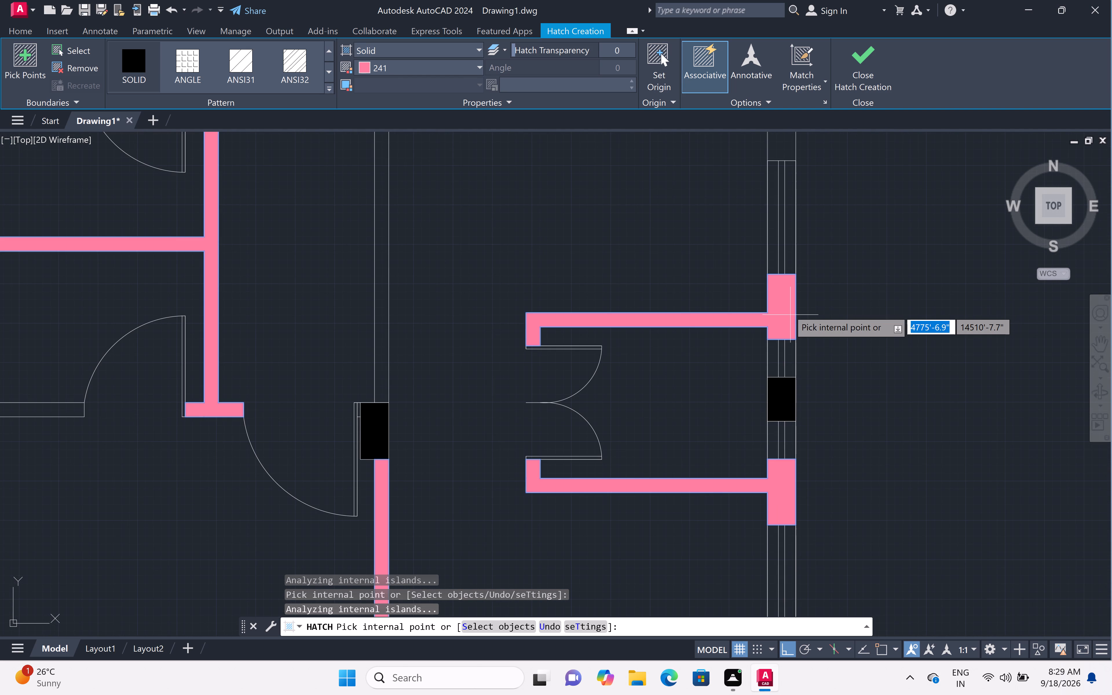
Hatch the right outer wall pieces above and below the upper-middle column, and the piece between the side double door and window.
{"action": "scroll", "coordinate": [788, 309], "scroll_direction": "down", "scroll_amount": 4}
{"action": "scroll", "coordinate": [786, 255], "scroll_direction": "up", "scroll_amount": 3}
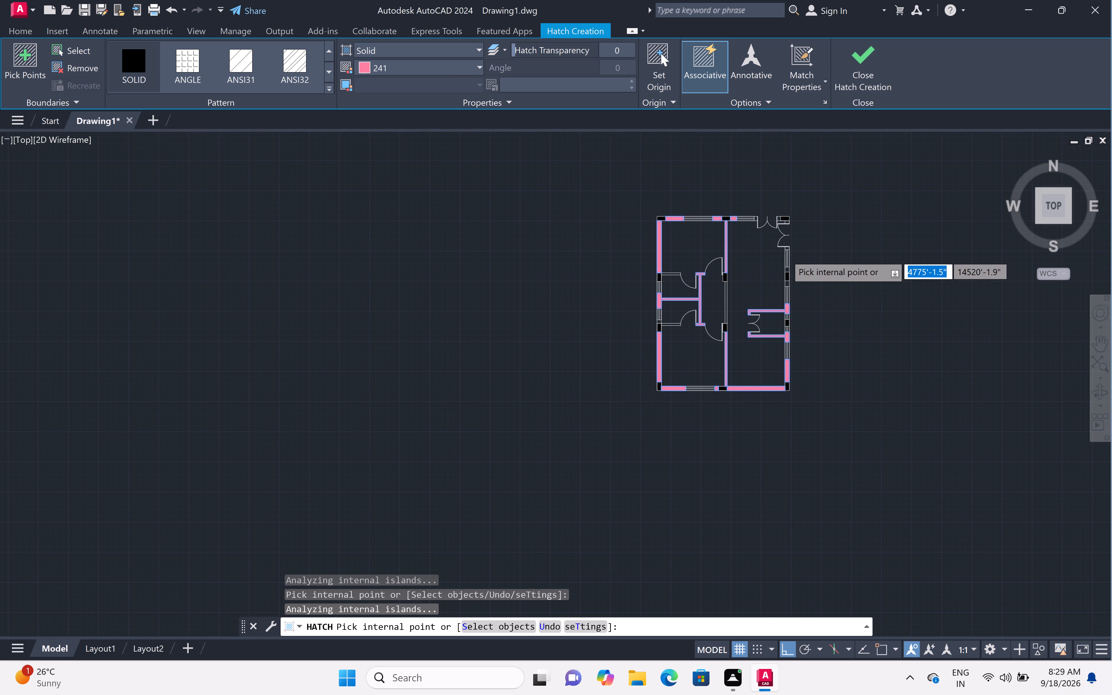
{"action": "scroll", "coordinate": [786, 255], "scroll_direction": "up", "scroll_amount": 2}
{"action": "left_click", "coordinate": [792, 397]}
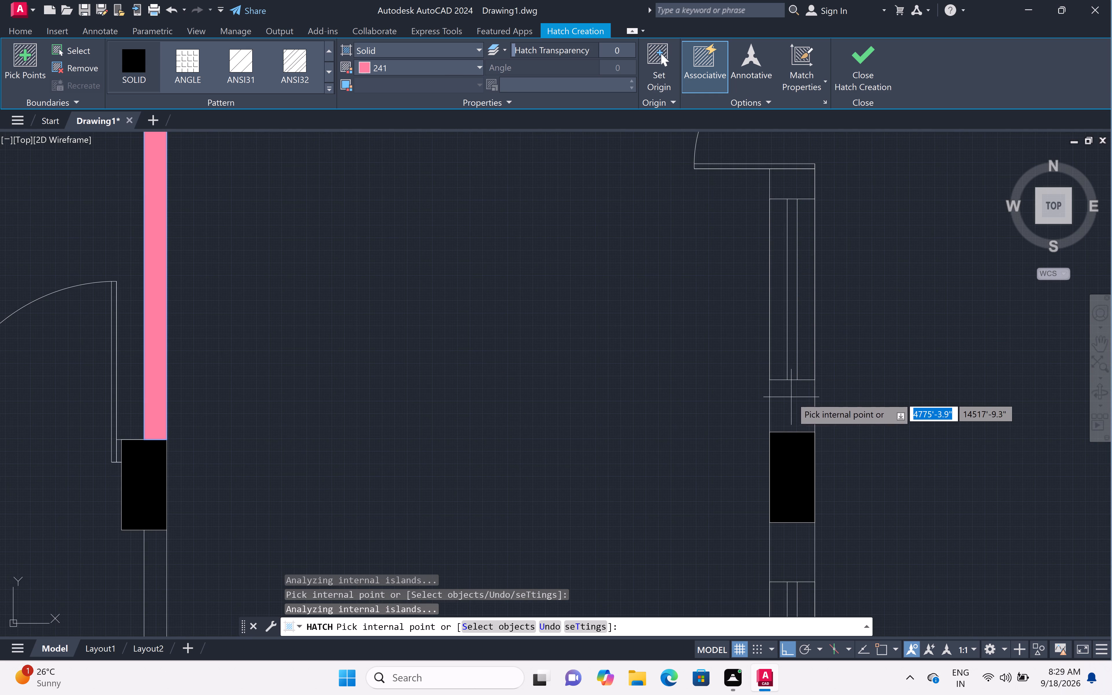
{"action": "left_click", "coordinate": [800, 551]}
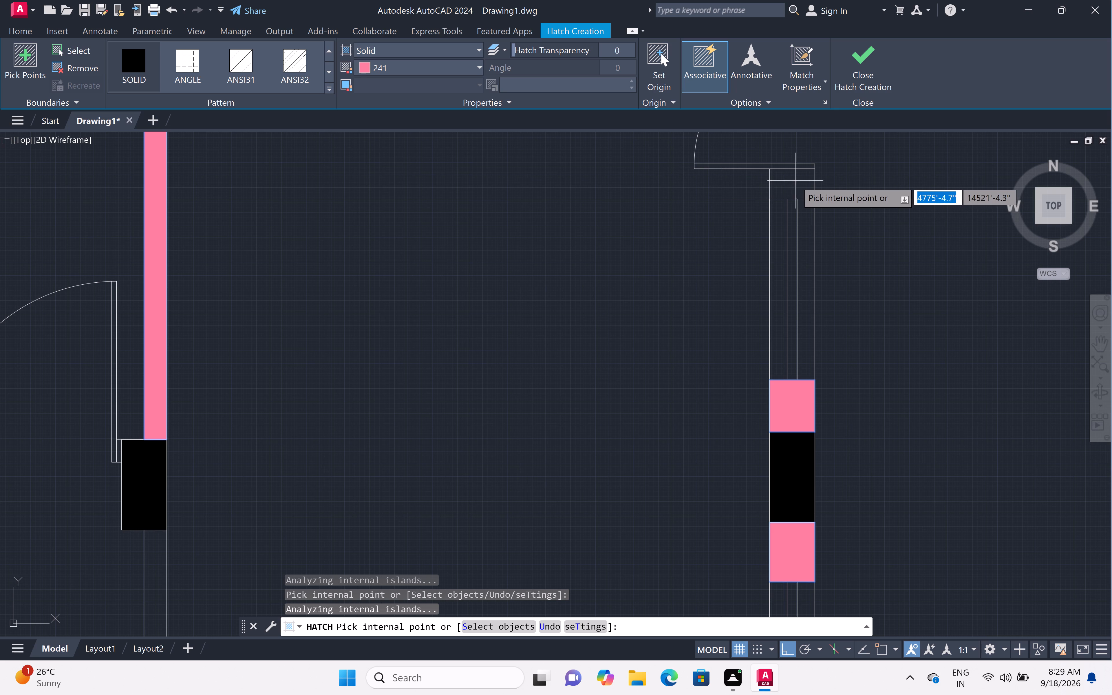
{"action": "left_click", "coordinate": [795, 181]}
Hatch the short wall pieces joining the top-right corner column to the side double door and the top double door.
{"action": "scroll", "coordinate": [791, 181], "scroll_direction": "down", "scroll_amount": 4}
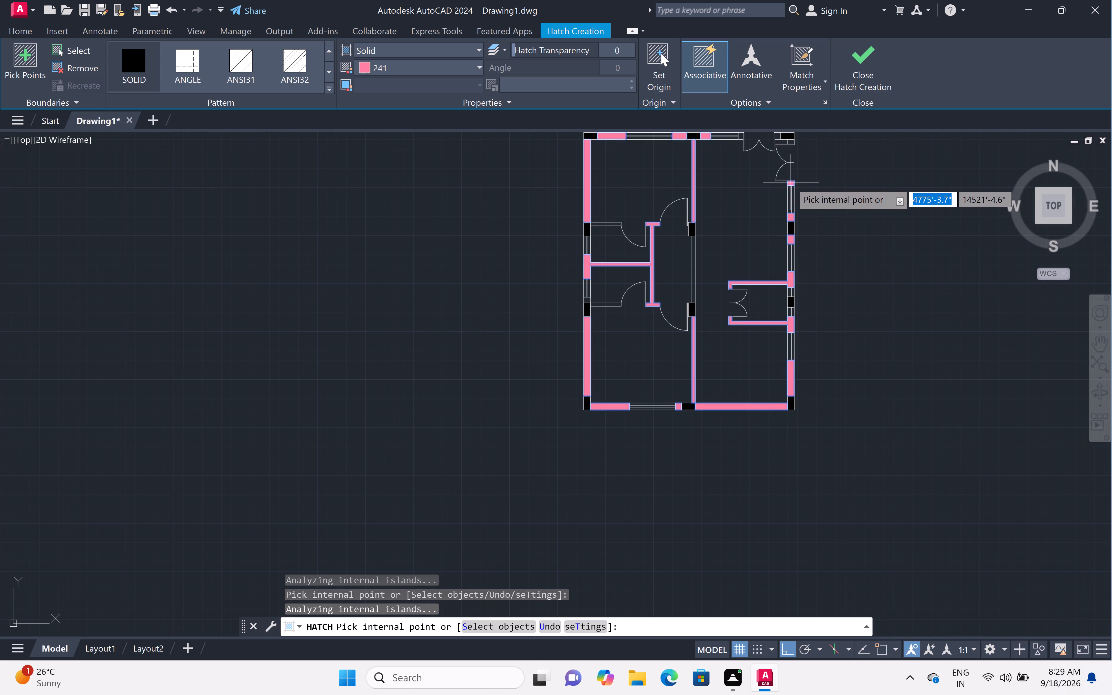
{"action": "scroll", "coordinate": [788, 179], "scroll_direction": "down", "scroll_amount": 2}
{"action": "scroll", "coordinate": [779, 141], "scroll_direction": "up", "scroll_amount": 1}
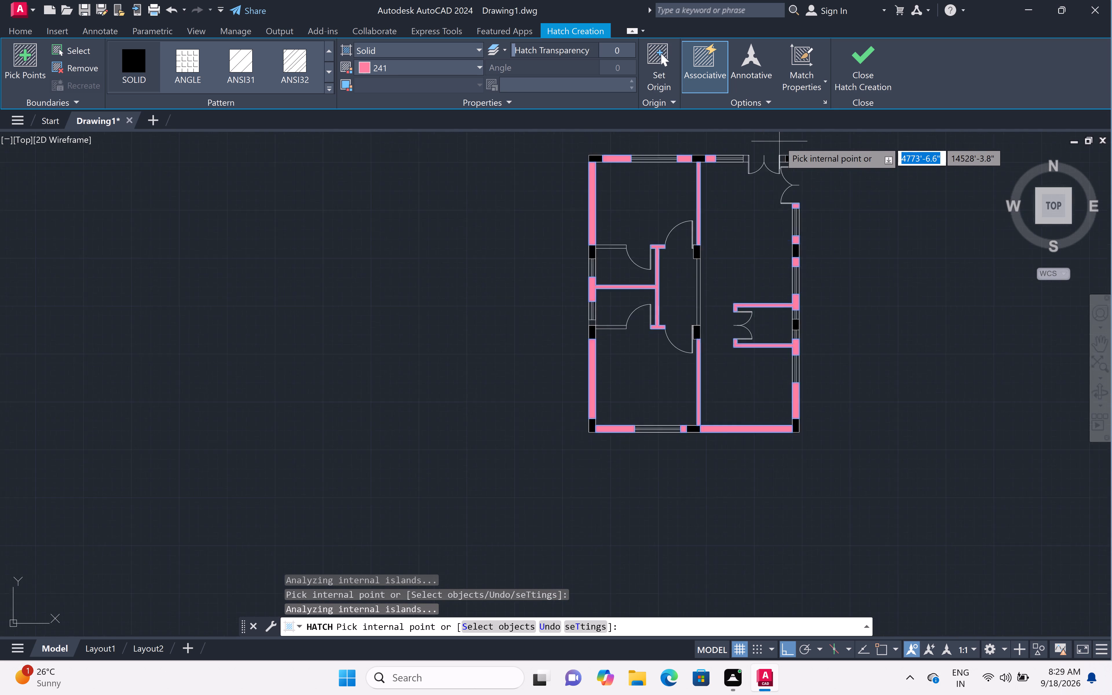
{"action": "scroll", "coordinate": [779, 141], "scroll_direction": "up", "scroll_amount": 3}
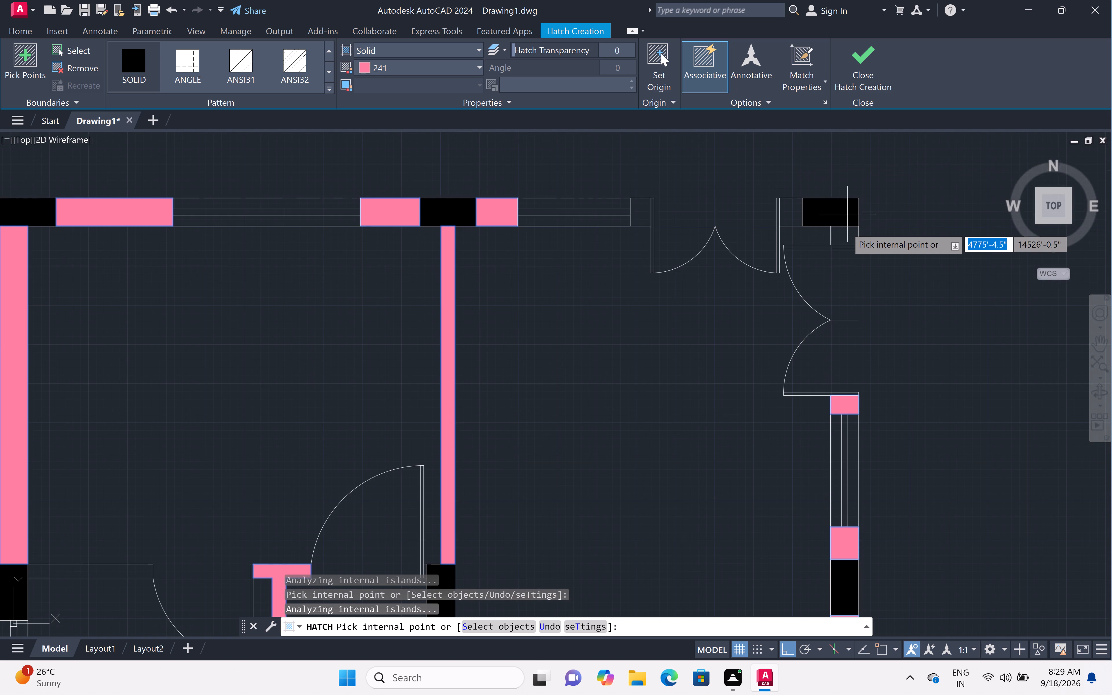
{"action": "left_click", "coordinate": [847, 234]}
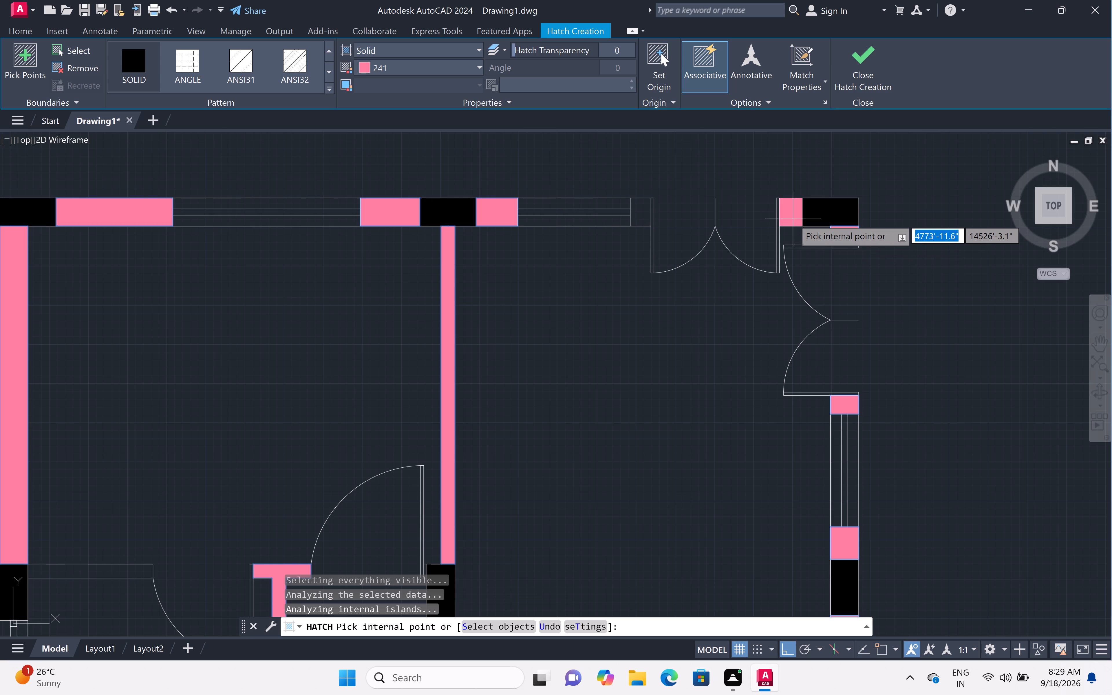
{"action": "left_click", "coordinate": [793, 219]}
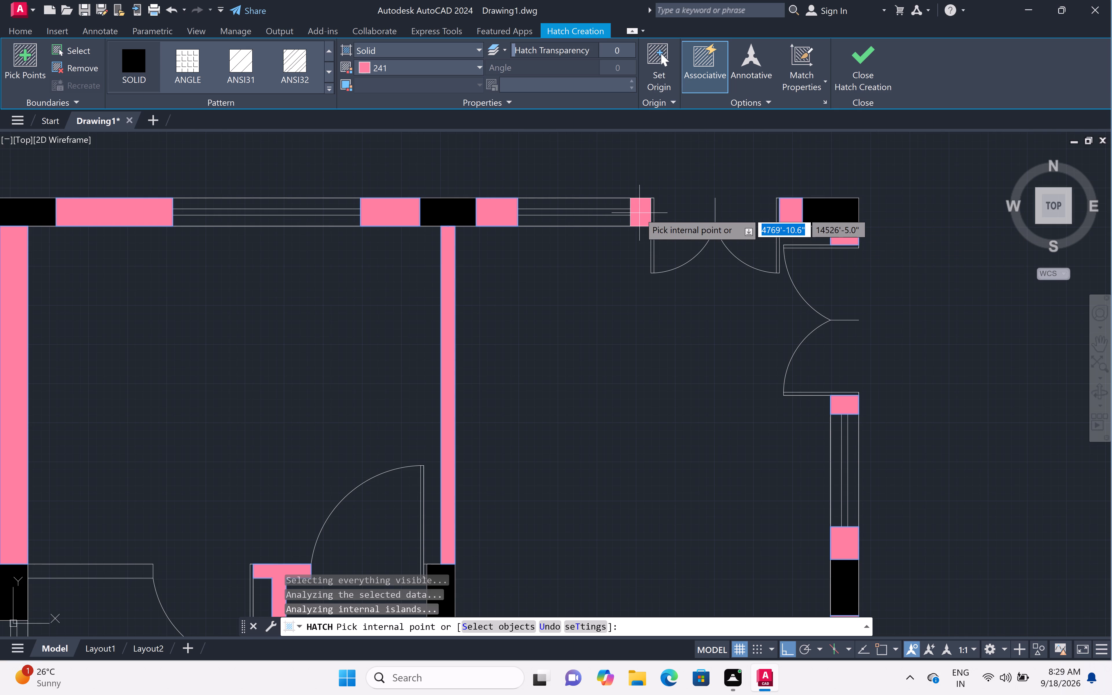
Hatch the top outer wall piece beside the double door and the upper small room's top partition between the left column and door.
{"action": "left_click", "coordinate": [639, 213]}
{"action": "scroll", "coordinate": [639, 212], "scroll_direction": "down", "scroll_amount": 1}
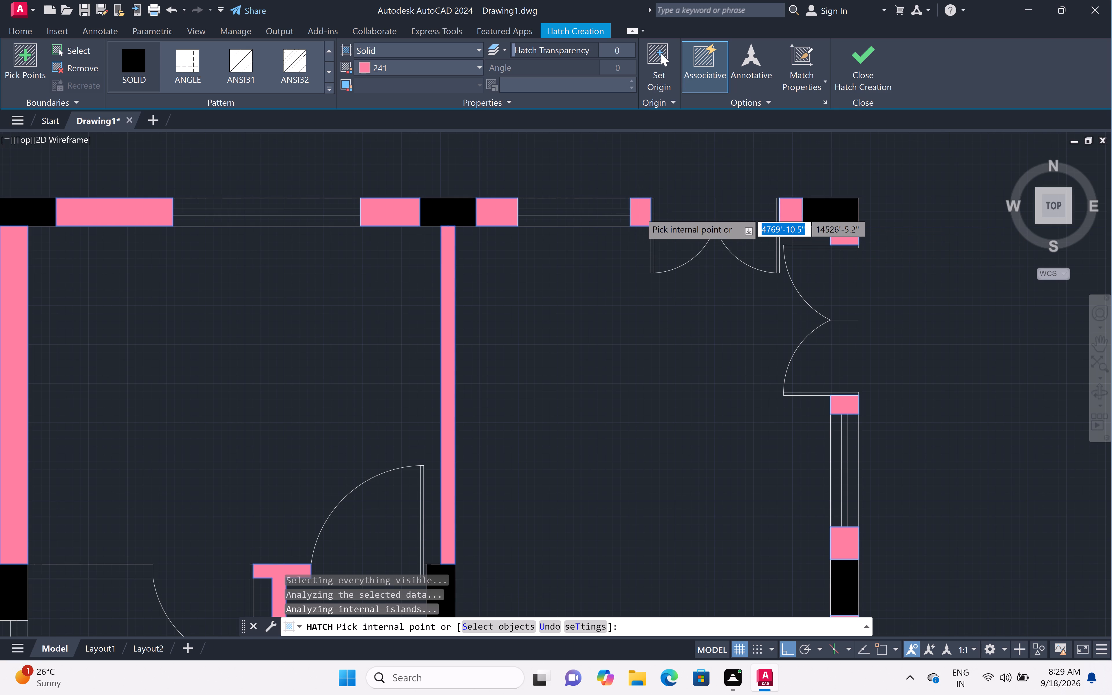
{"action": "scroll", "coordinate": [639, 212], "scroll_direction": "down", "scroll_amount": 2}
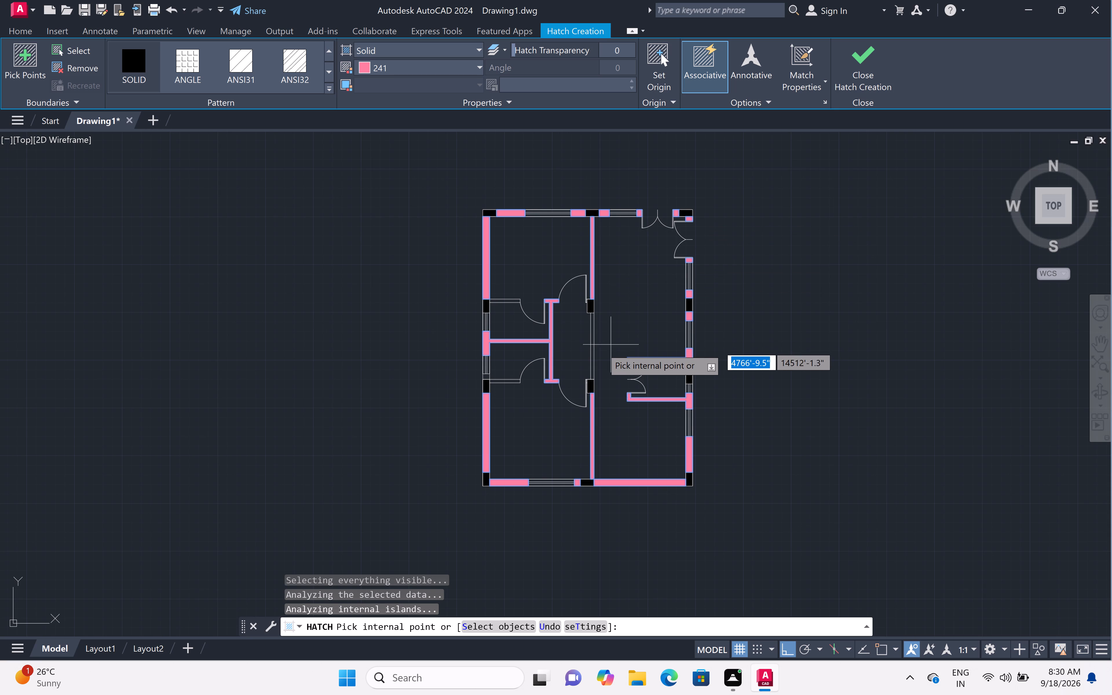
{"action": "scroll", "coordinate": [500, 334], "scroll_direction": "up", "scroll_amount": 2}
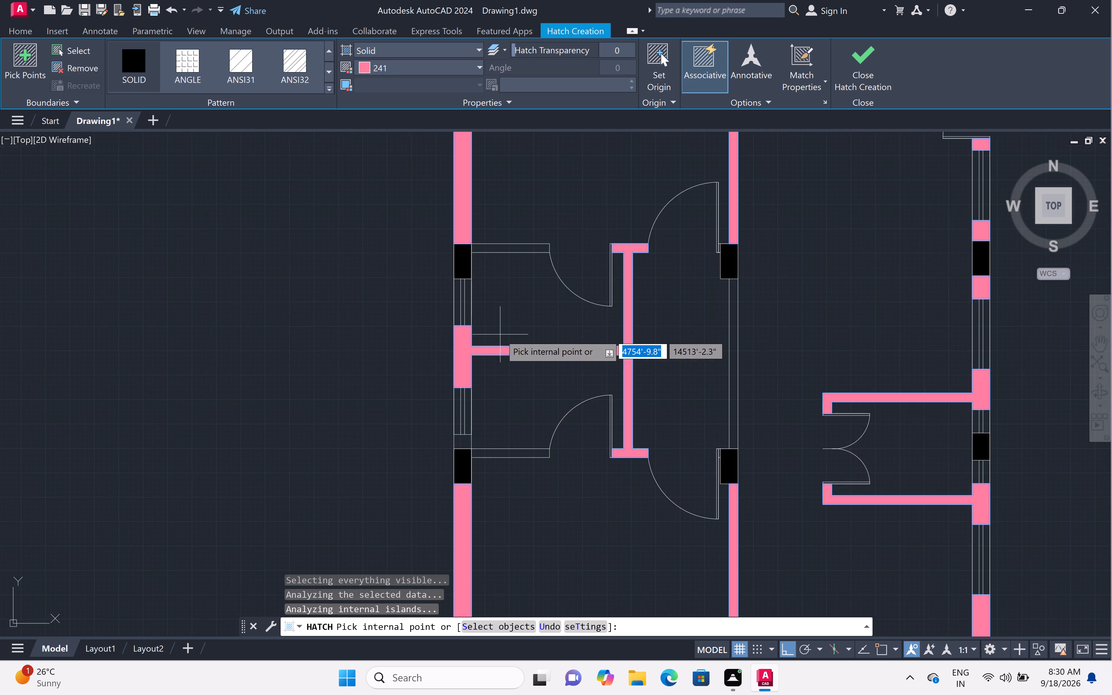
{"action": "scroll", "coordinate": [500, 334], "scroll_direction": "up", "scroll_amount": 1}
{"action": "left_click", "coordinate": [500, 197]}
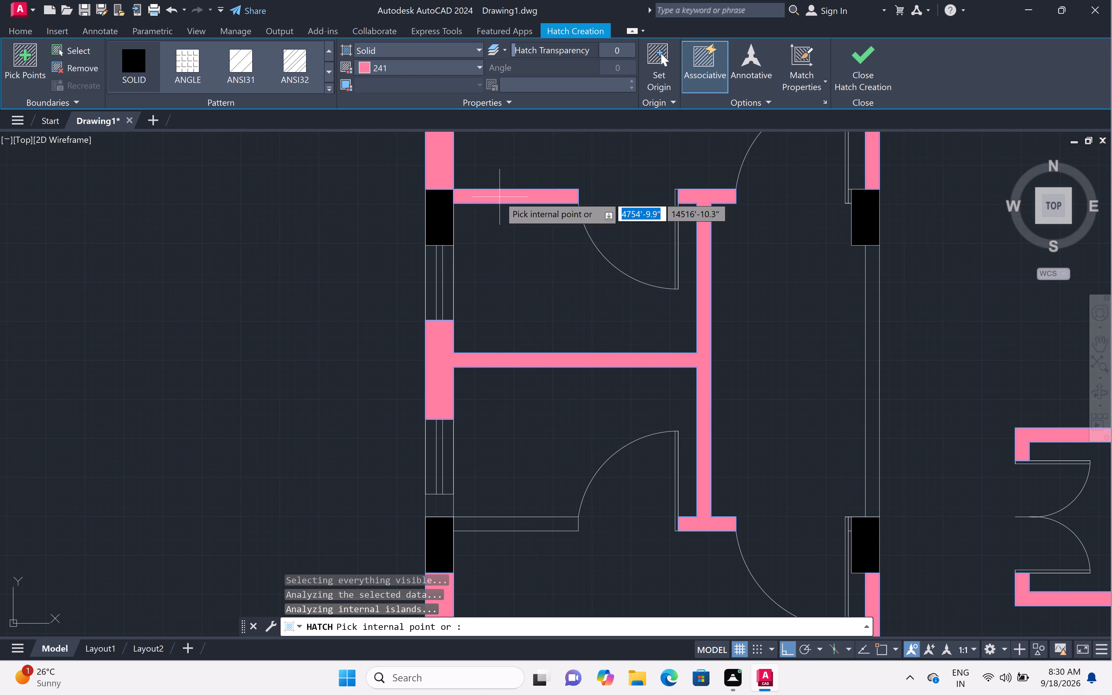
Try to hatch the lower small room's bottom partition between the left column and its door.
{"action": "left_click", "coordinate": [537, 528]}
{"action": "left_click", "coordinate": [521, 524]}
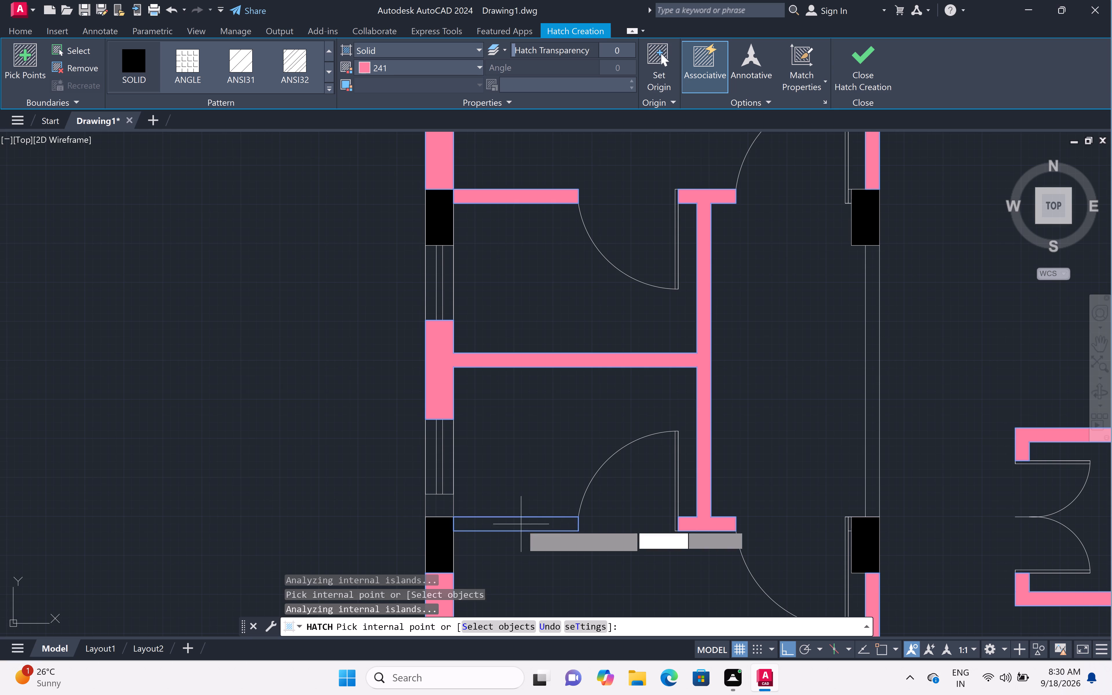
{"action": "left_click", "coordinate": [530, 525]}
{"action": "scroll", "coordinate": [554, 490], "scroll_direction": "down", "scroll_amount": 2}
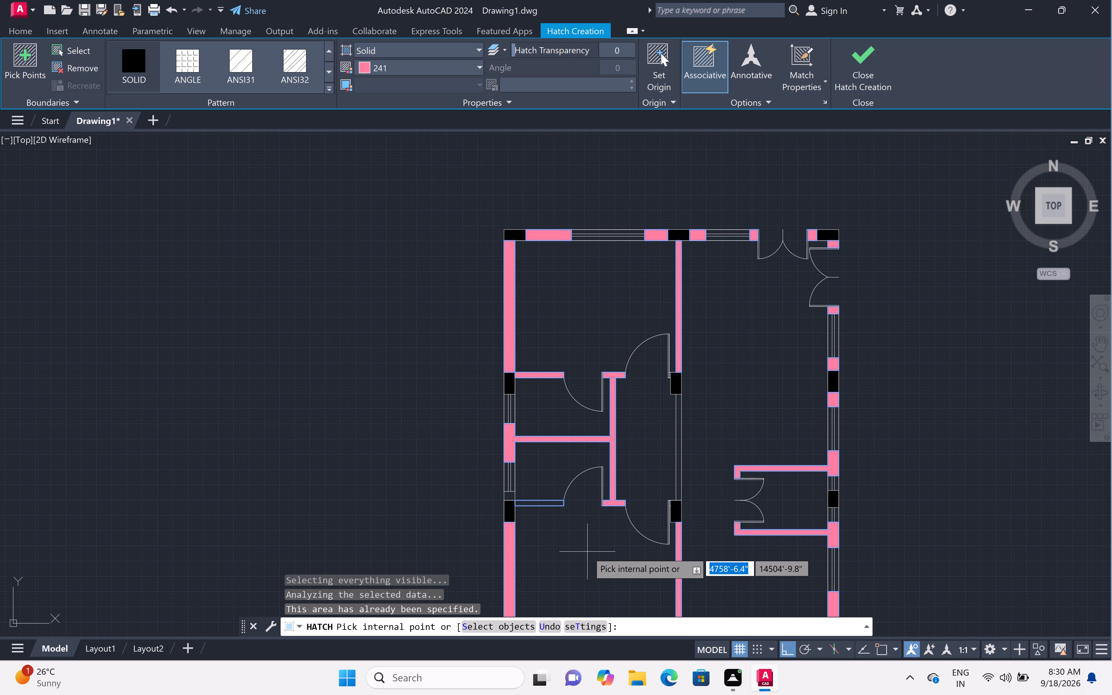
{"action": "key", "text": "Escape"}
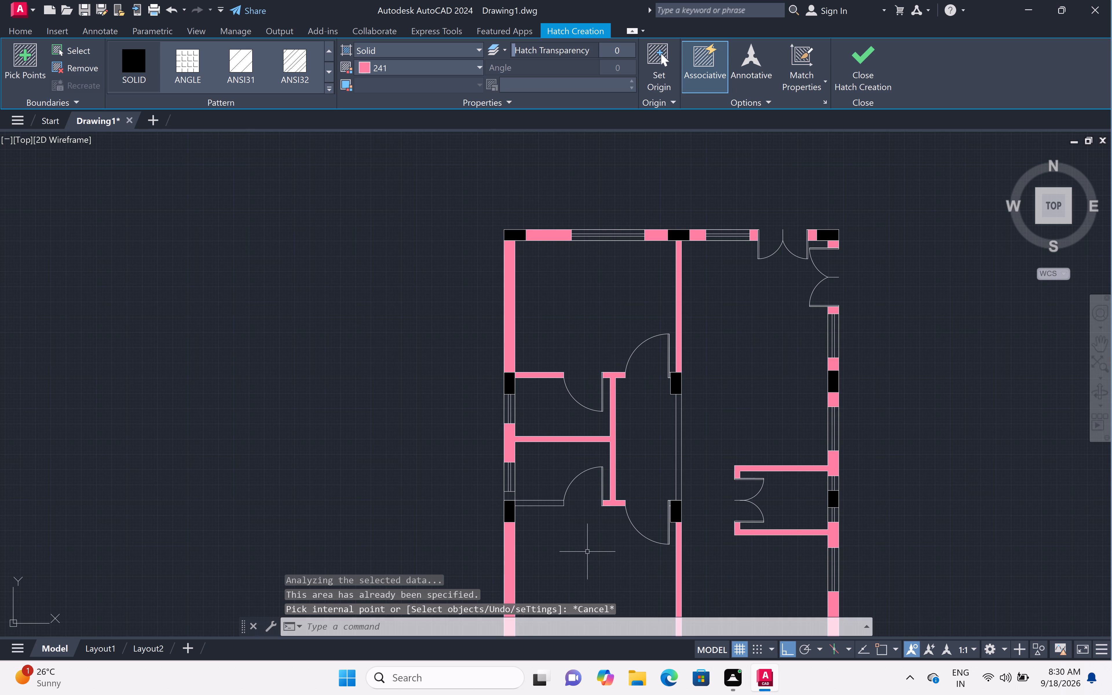
Draw a short line across the central partition between the two middle columns, level with the right-side small room's upper partition.
{"action": "type", "text": "l"}
{"action": "key", "text": "space"}
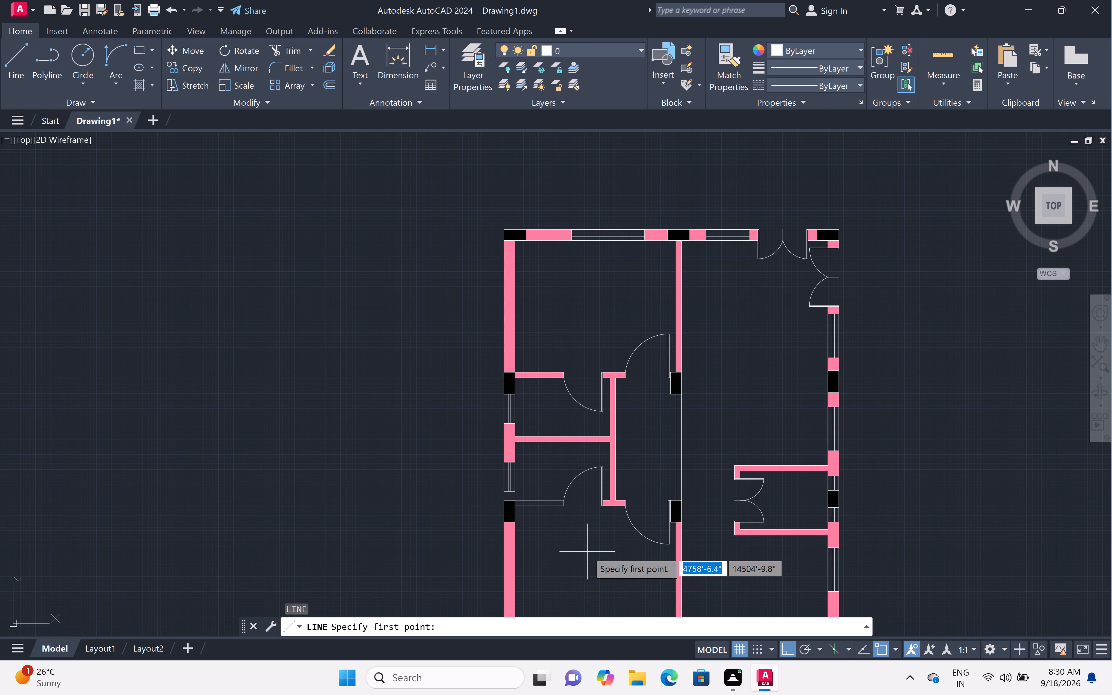
{"action": "scroll", "coordinate": [687, 458], "scroll_direction": "up", "scroll_amount": 2}
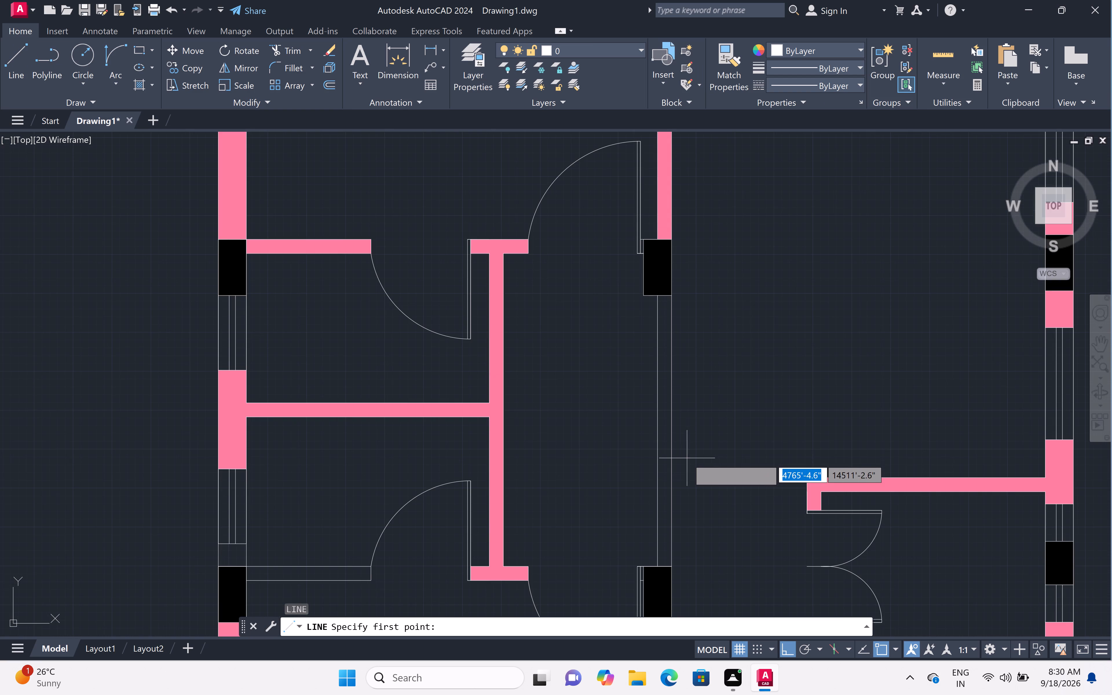
{"action": "left_click", "coordinate": [659, 480]}
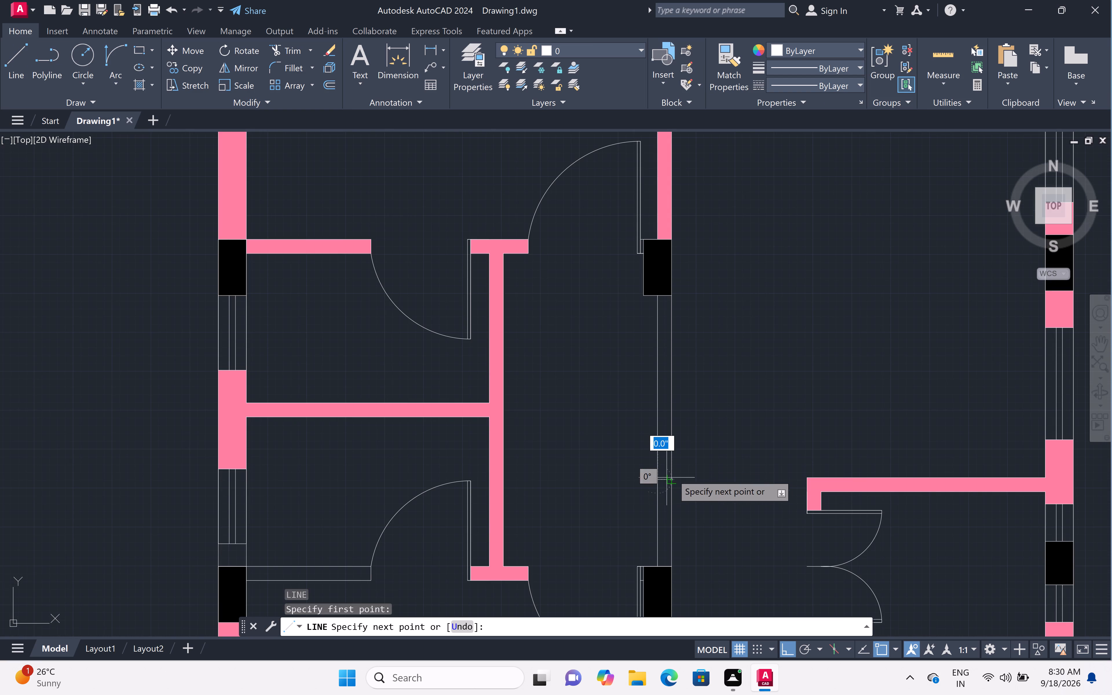
{"action": "left_click", "coordinate": [676, 478]}
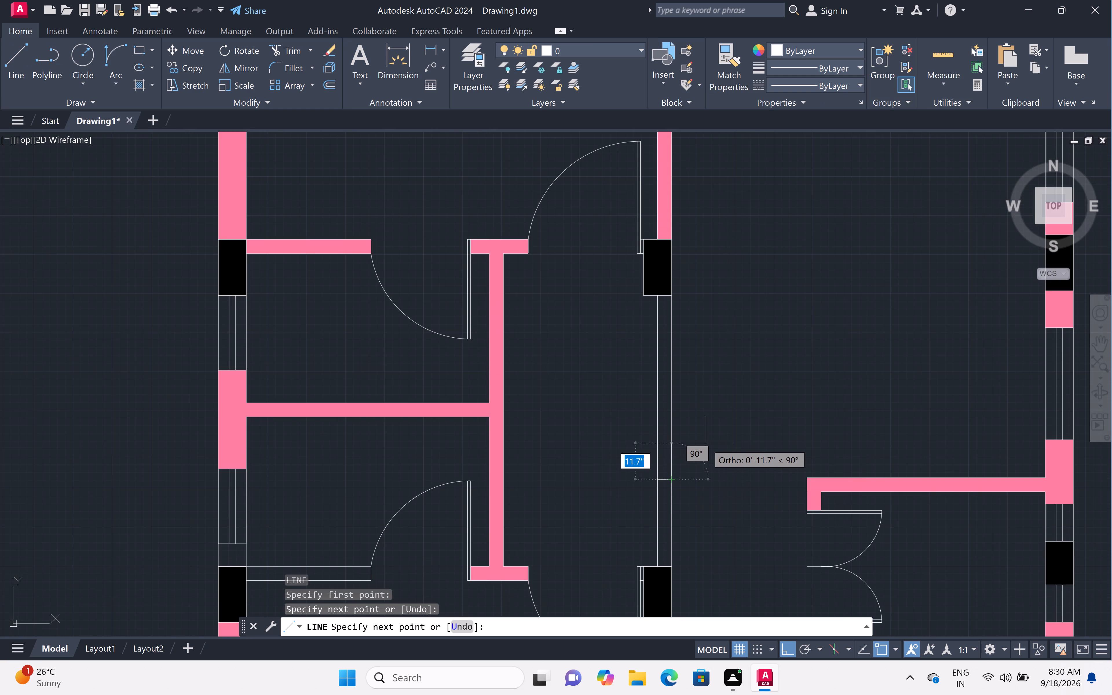
{"action": "key", "text": "Escape"}
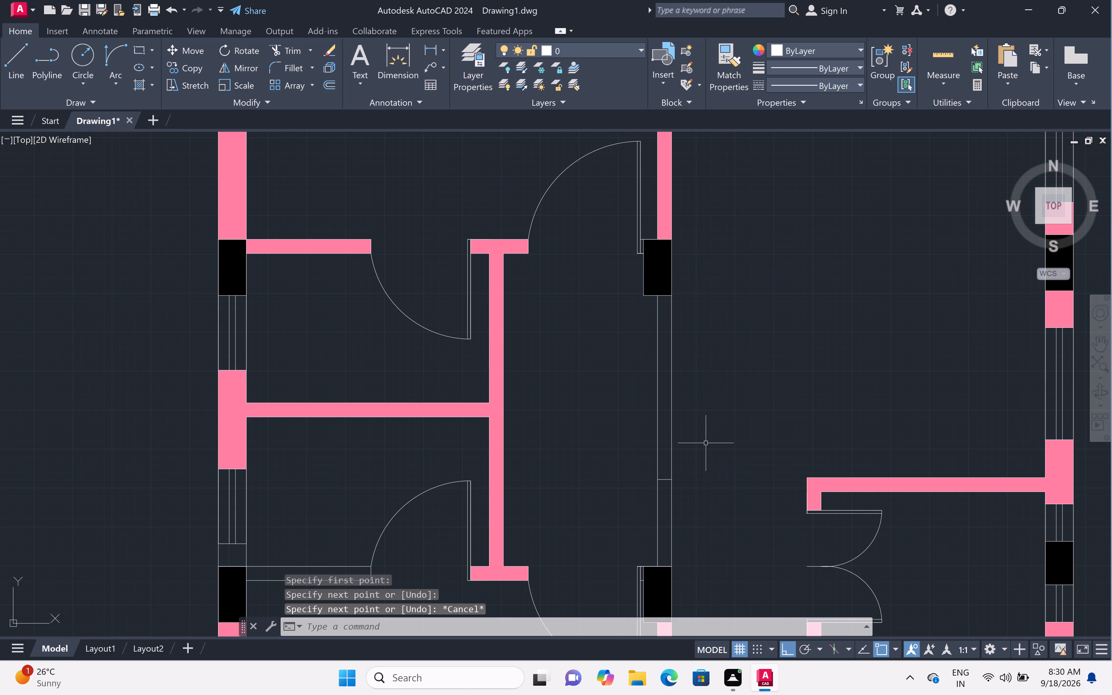
Hatch the left outer wall piece between the lower window and column, and the lower small room's bottom partition, in solid colour 241.
{"action": "type", "text": "h"}
{"action": "key", "text": "space"}
{"action": "scroll", "coordinate": [704, 443], "scroll_direction": "down", "scroll_amount": 2}
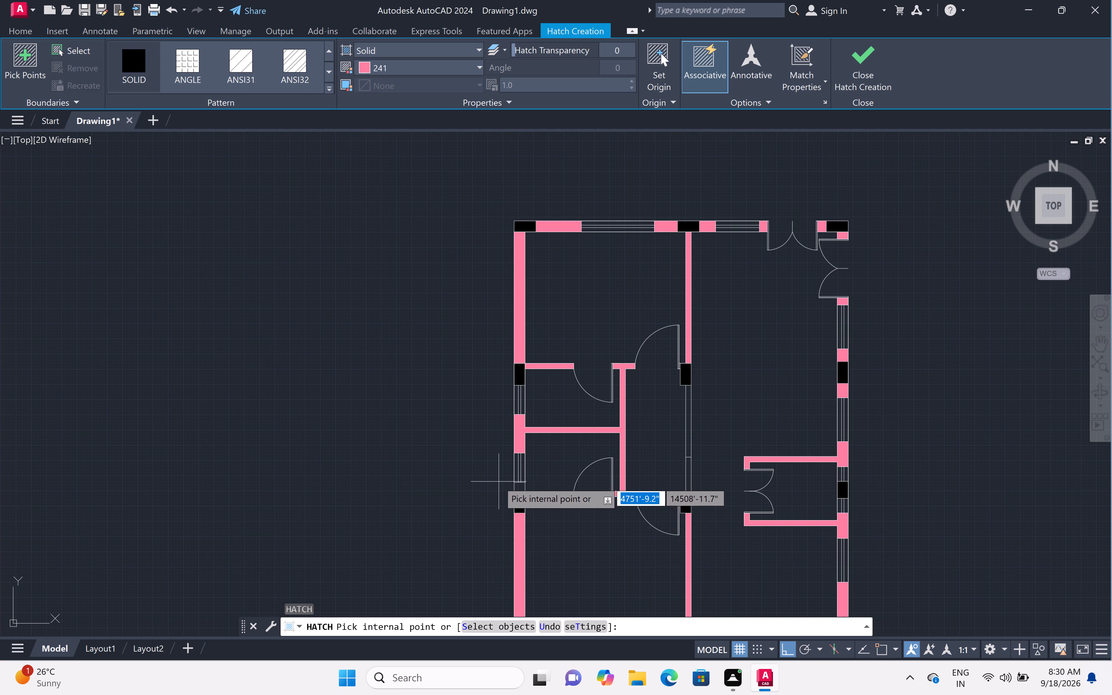
{"action": "scroll", "coordinate": [498, 482], "scroll_direction": "up", "scroll_amount": 1}
{"action": "scroll", "coordinate": [527, 485], "scroll_direction": "up", "scroll_amount": 2}
{"action": "left_click", "coordinate": [529, 485]}
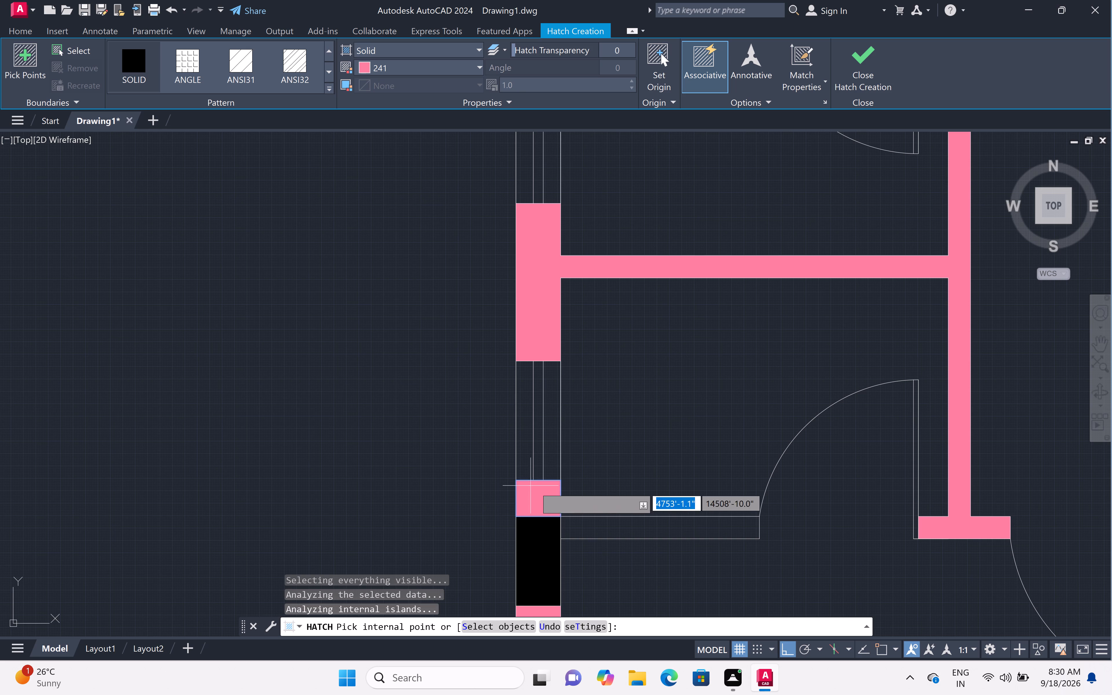
{"action": "left_click", "coordinate": [628, 521]}
{"action": "scroll", "coordinate": [620, 481], "scroll_direction": "down", "scroll_amount": 3}
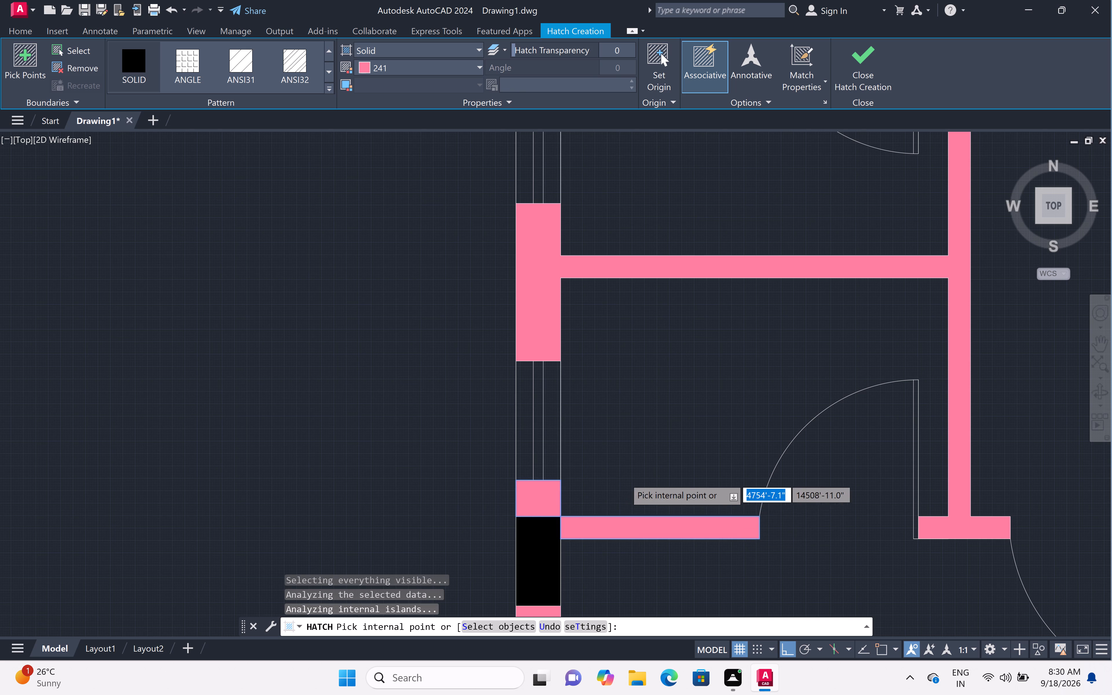
{"action": "scroll", "coordinate": [631, 467], "scroll_direction": "down", "scroll_amount": 2}
Hatch the central partition piece between the short closing line and the lower middle column.
{"action": "scroll", "coordinate": [777, 467], "scroll_direction": "up", "scroll_amount": 2}
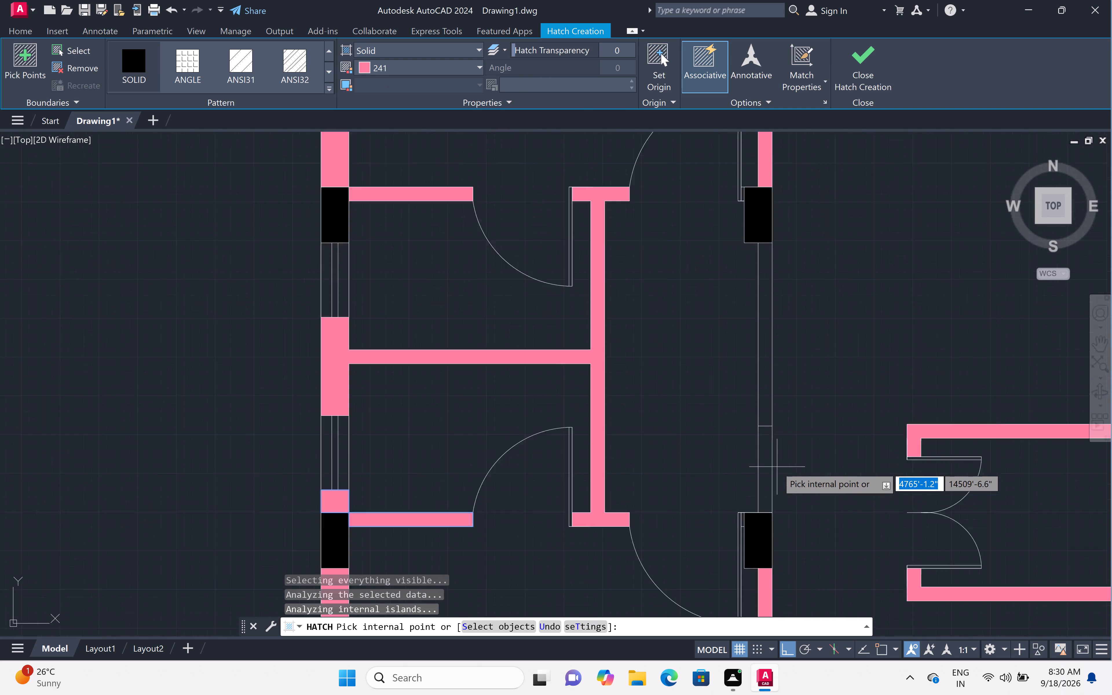
{"action": "scroll", "coordinate": [777, 467], "scroll_direction": "up", "scroll_amount": 2}
{"action": "left_click", "coordinate": [757, 474]}
{"action": "scroll", "coordinate": [760, 440], "scroll_direction": "down", "scroll_amount": 6}
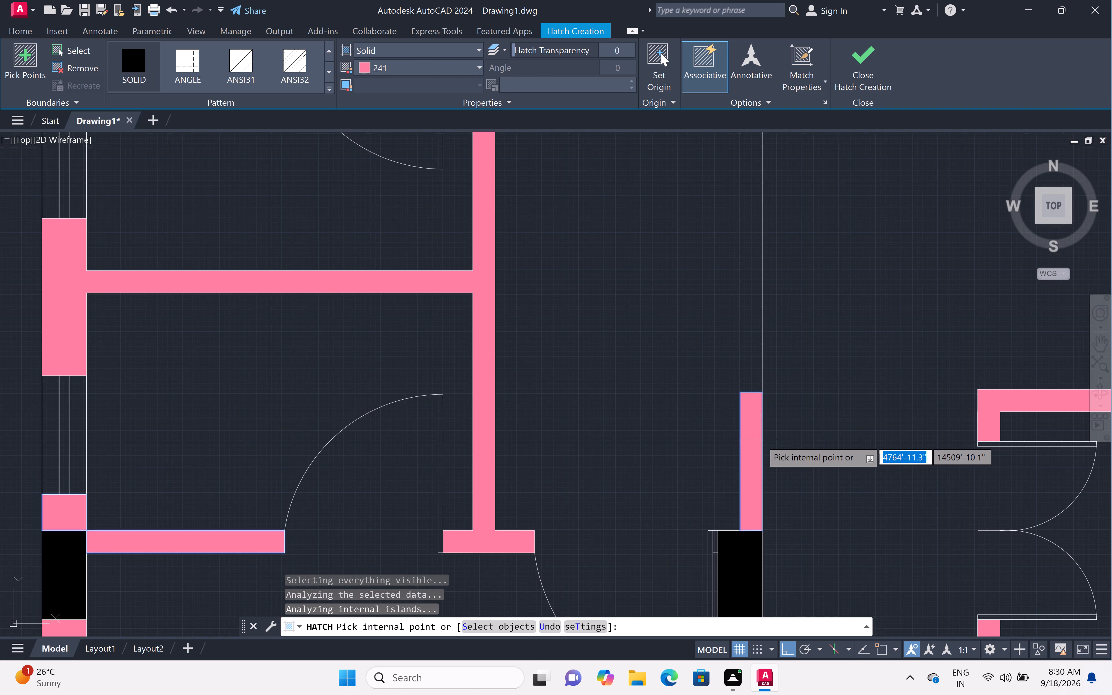
{"action": "scroll", "coordinate": [761, 440], "scroll_direction": "down", "scroll_amount": 5}
{"action": "scroll", "coordinate": [782, 407], "scroll_direction": "down", "scroll_amount": 4}
{"action": "scroll", "coordinate": [779, 383], "scroll_direction": "down", "scroll_amount": 3}
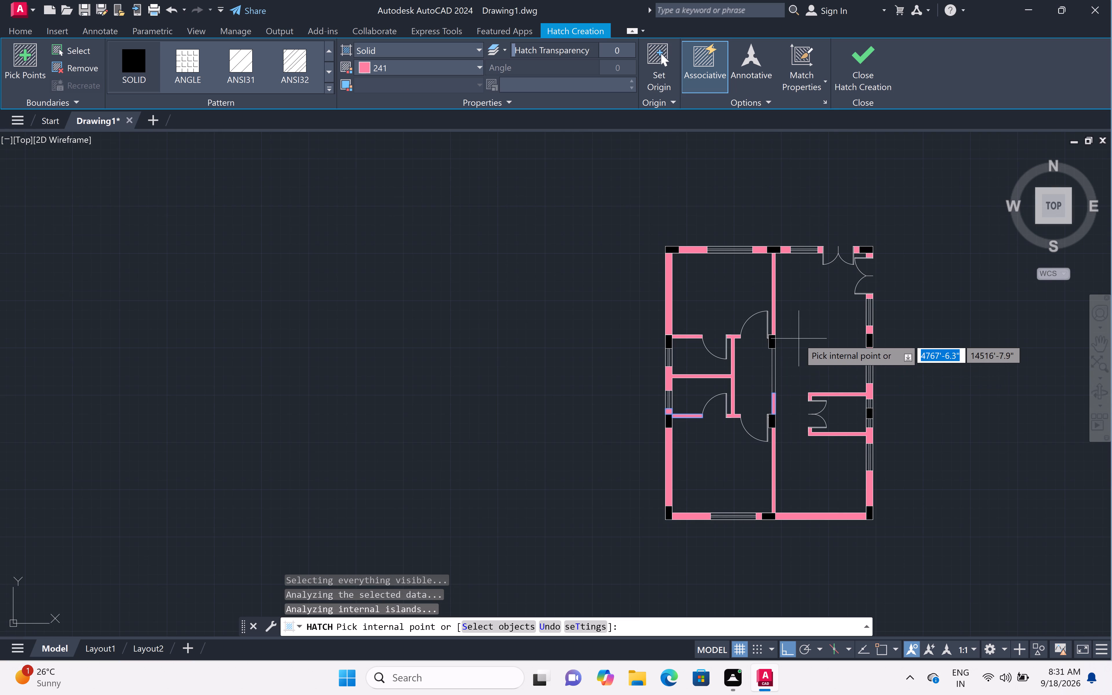
{"action": "key", "text": "Escape"}
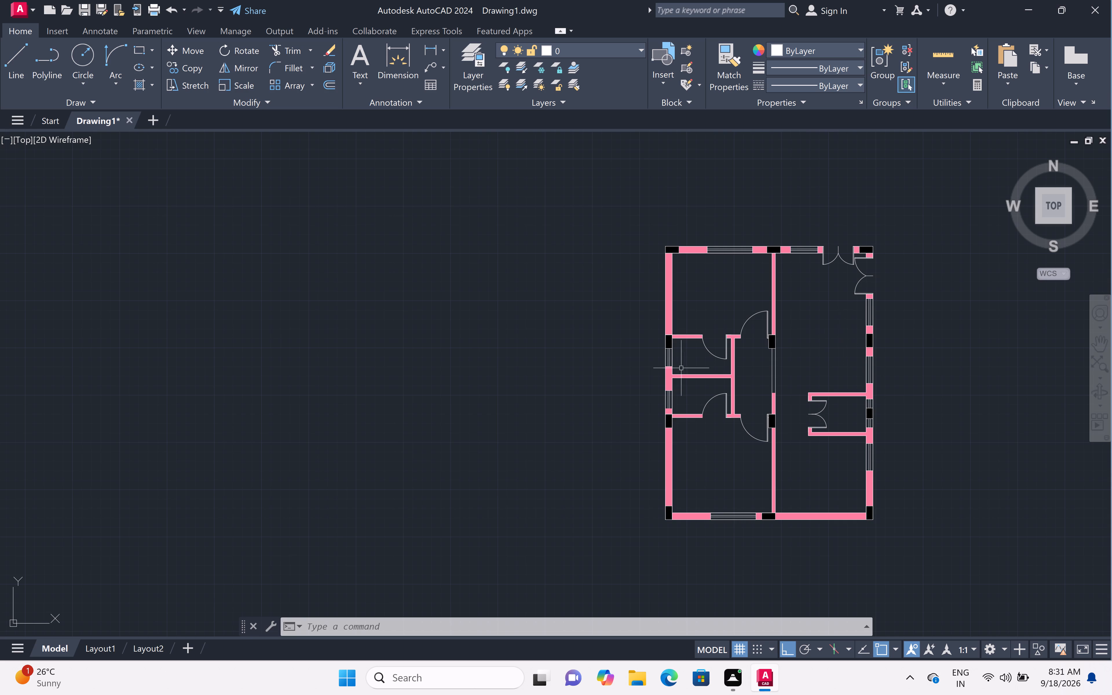
Create a new layer in the drawing's layer list.
{"action": "middle_click_drag", "start_coordinate": [661, 326], "coordinate": [224, 264]}
{"action": "scroll", "coordinate": [661, 326], "scroll_direction": "up", "scroll_amount": 1}
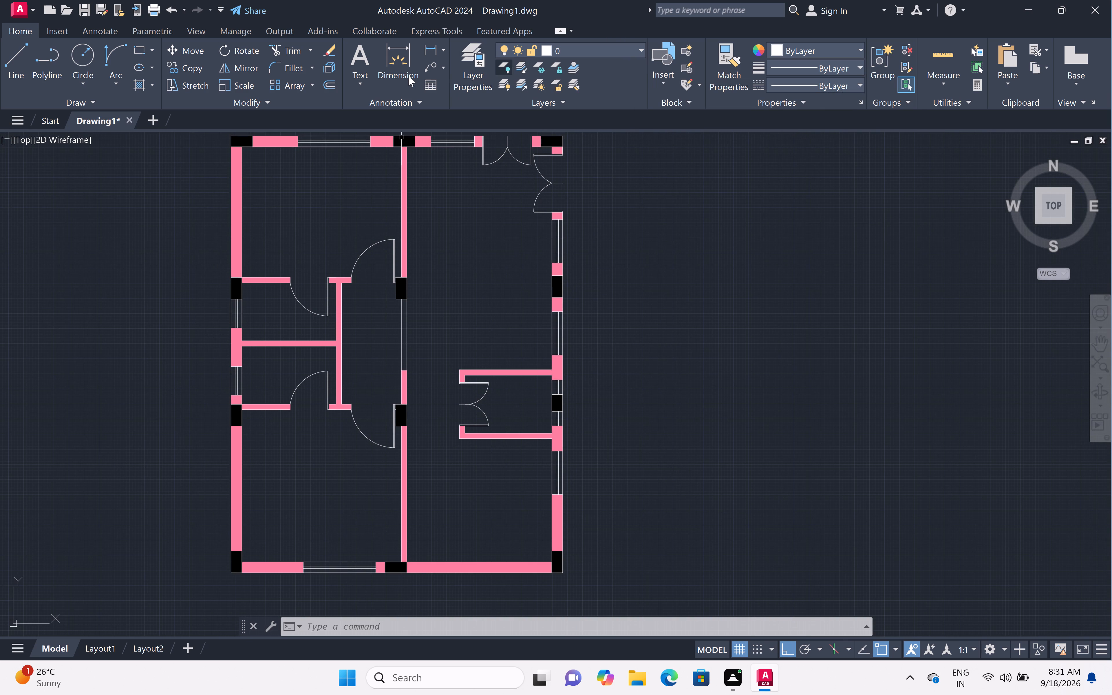
{"action": "left_click", "coordinate": [459, 69]}
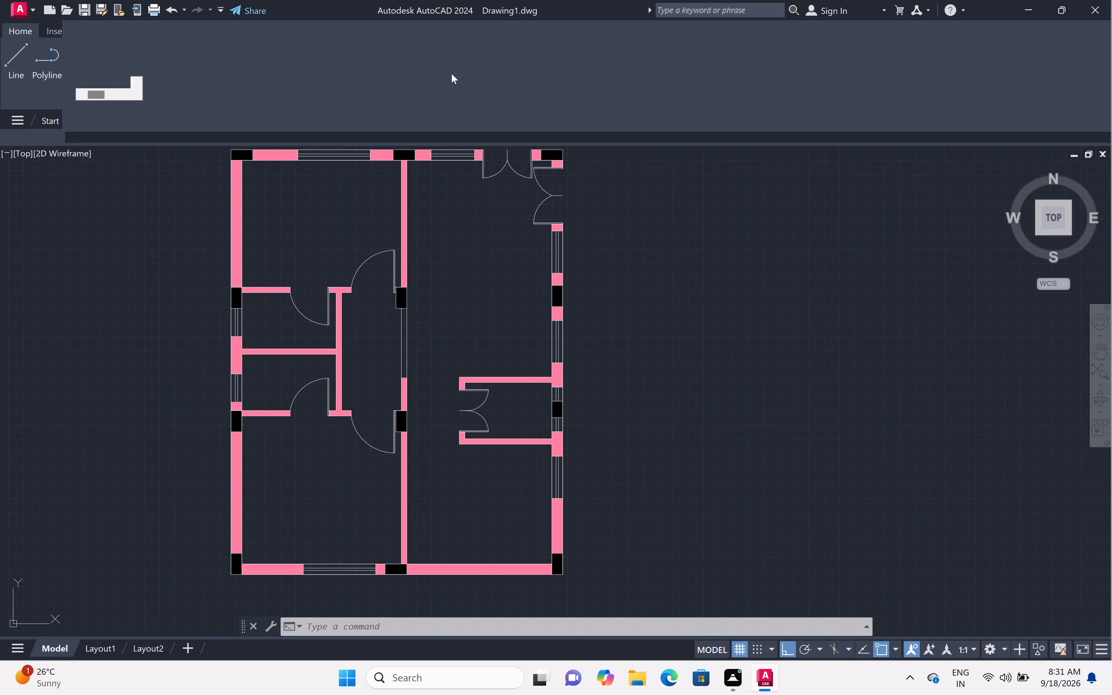
{"action": "right_click", "coordinate": [258, 87]}
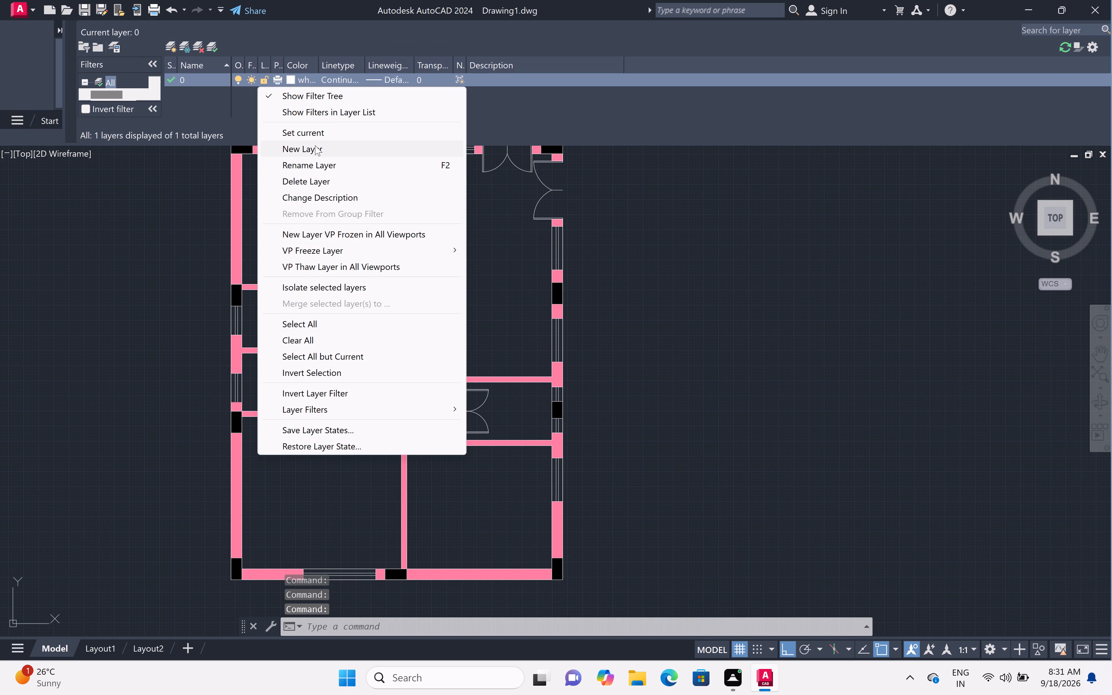
{"action": "left_click", "coordinate": [315, 145]}
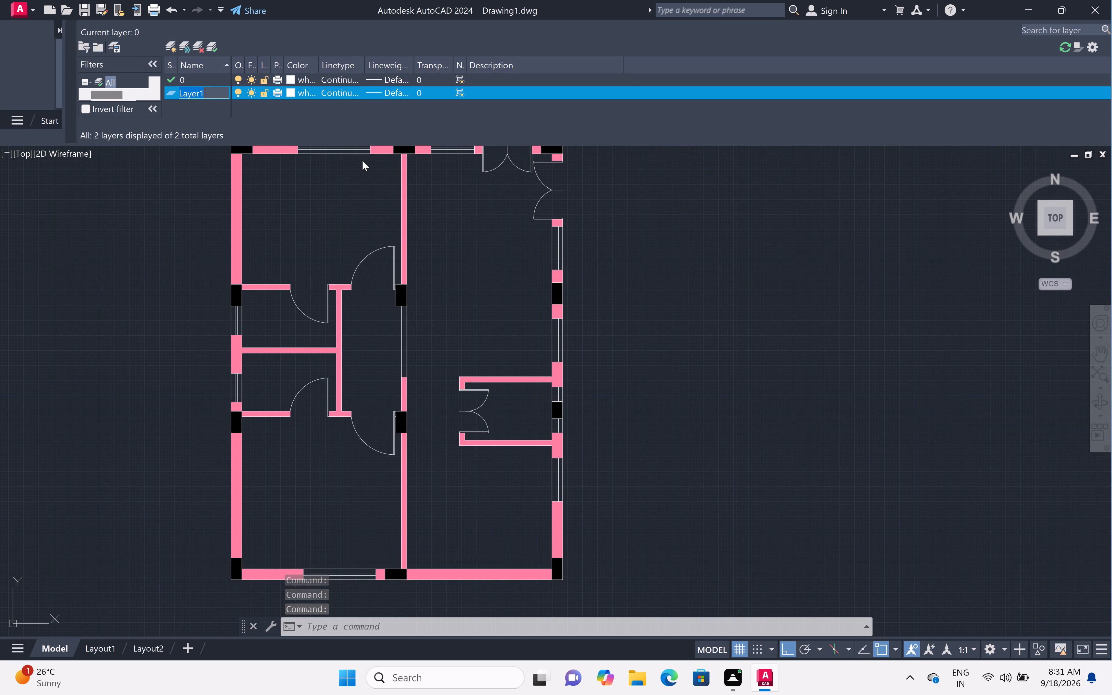
Load the ACAD_ISO02W100 ISO dash linetype and assign it to the new layer.
{"action": "double_click", "coordinate": [338, 96]}
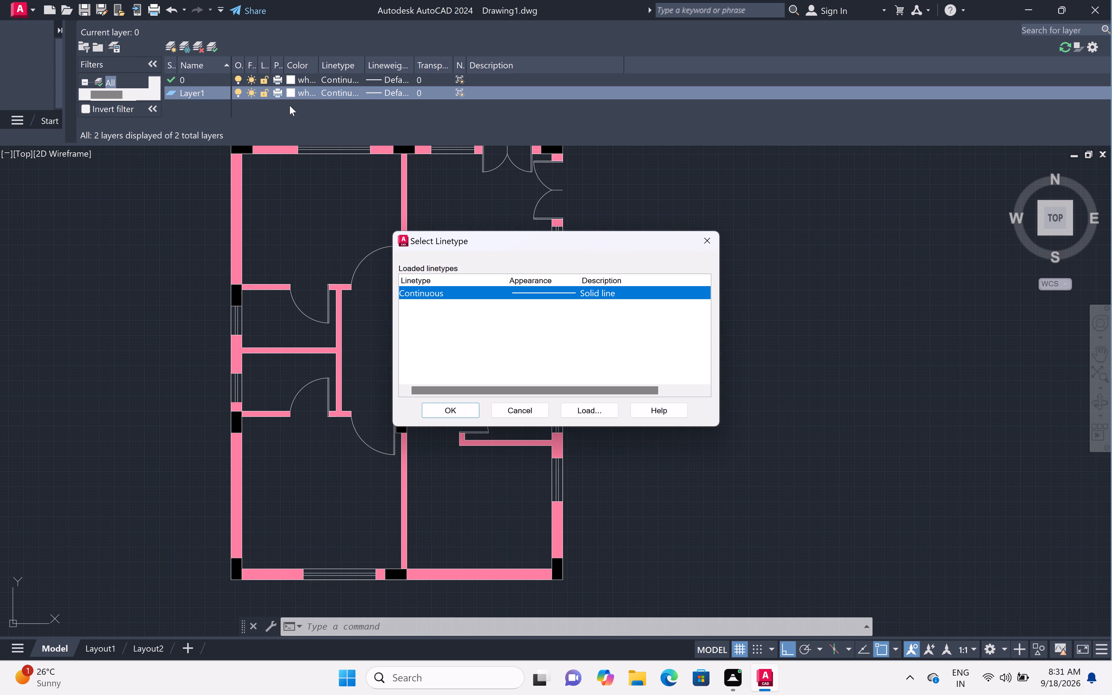
{"action": "left_click", "coordinate": [595, 414]}
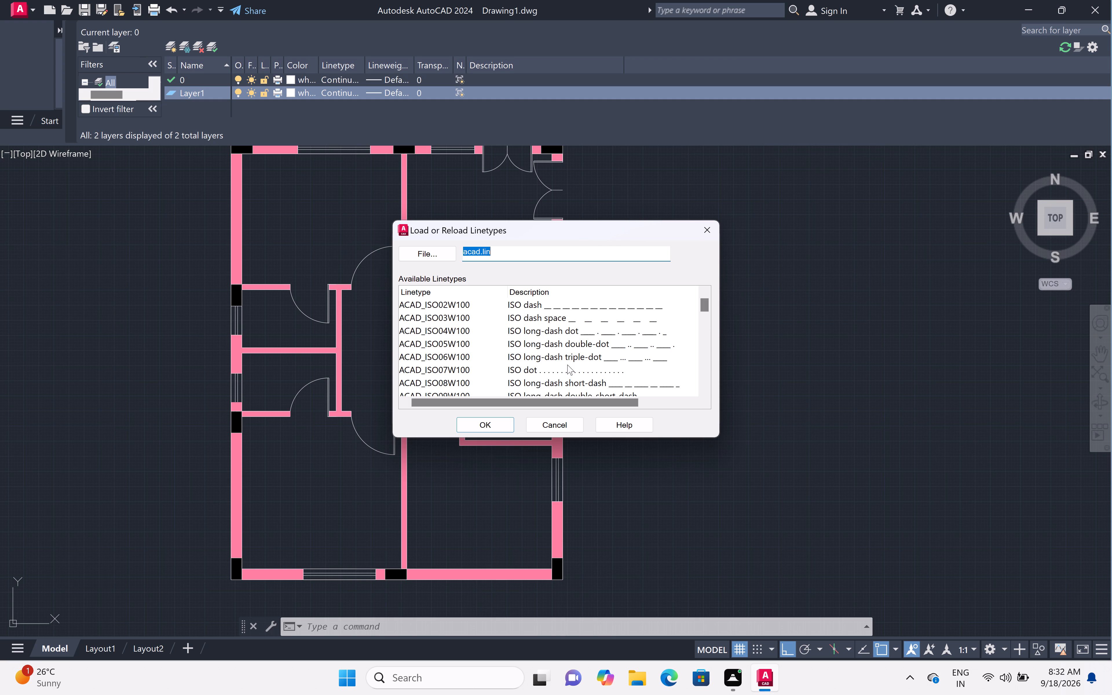
{"action": "scroll", "coordinate": [568, 357], "scroll_direction": "down", "scroll_amount": 1}
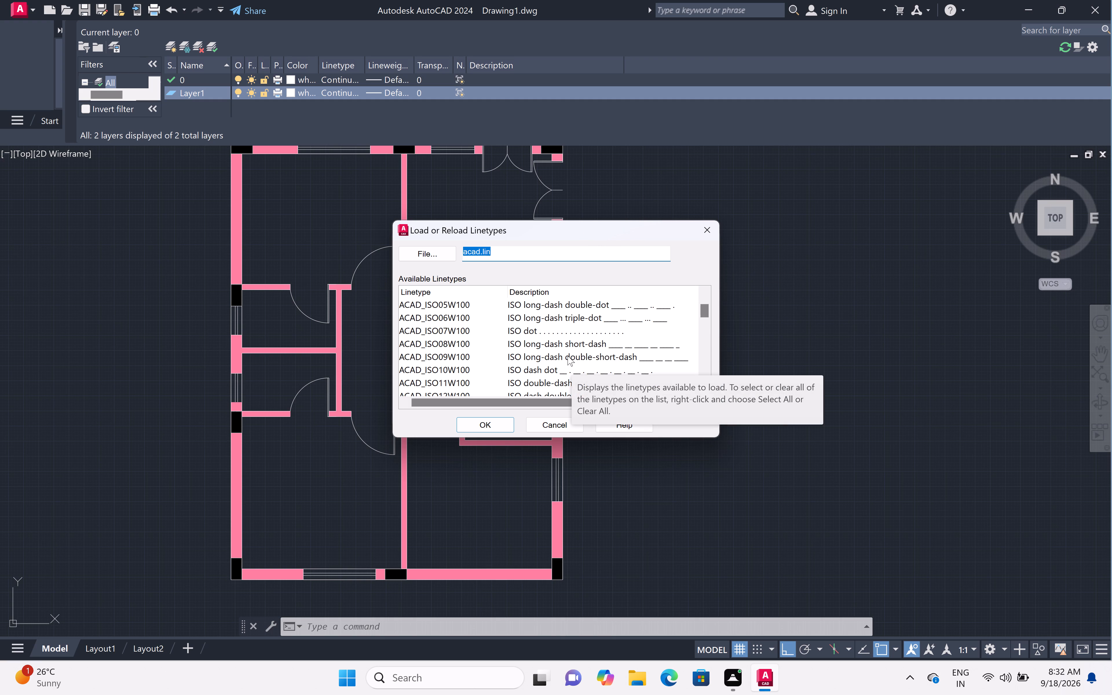
{"action": "scroll", "coordinate": [568, 356], "scroll_direction": "up", "scroll_amount": 3}
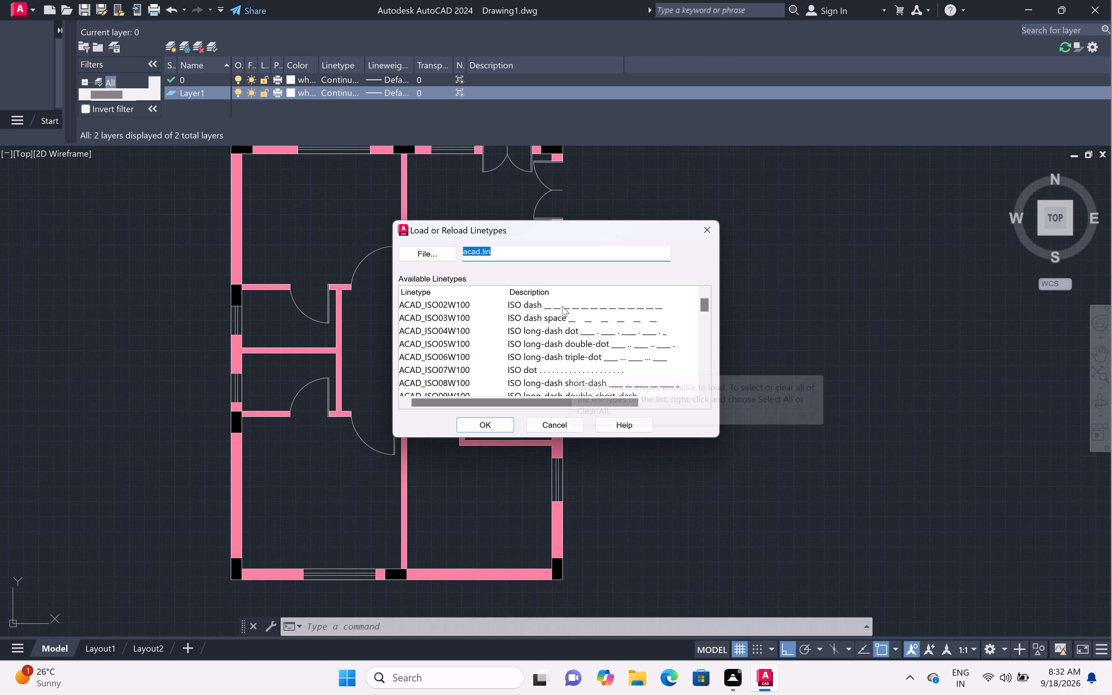
{"action": "left_click", "coordinate": [562, 306]}
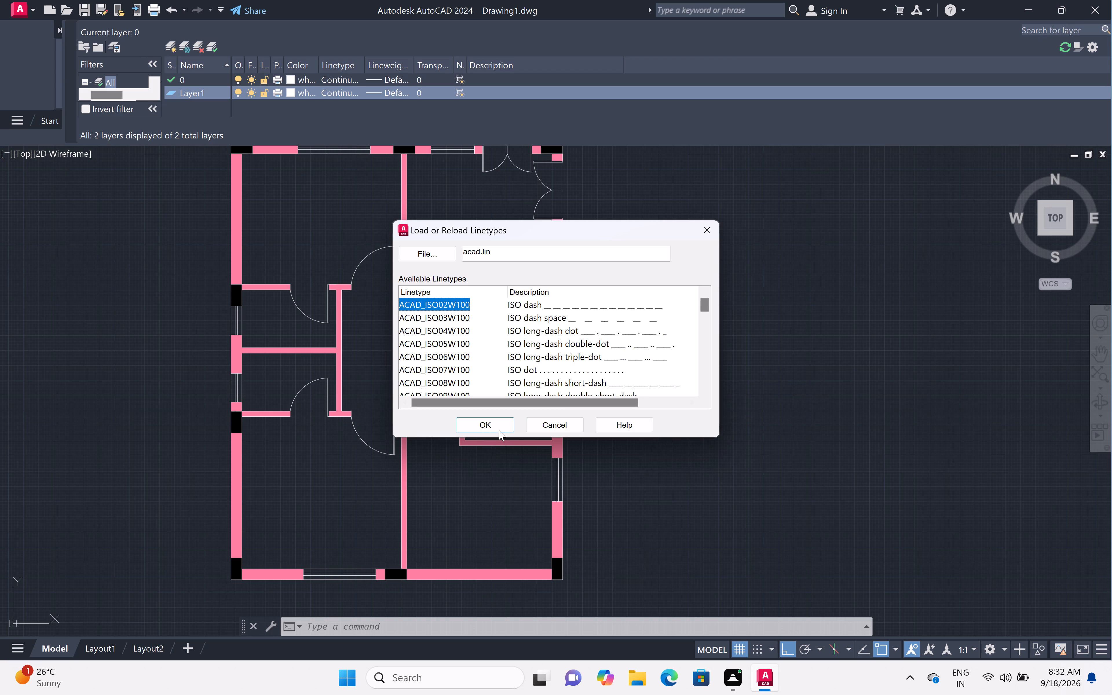
{"action": "left_click", "coordinate": [498, 428]}
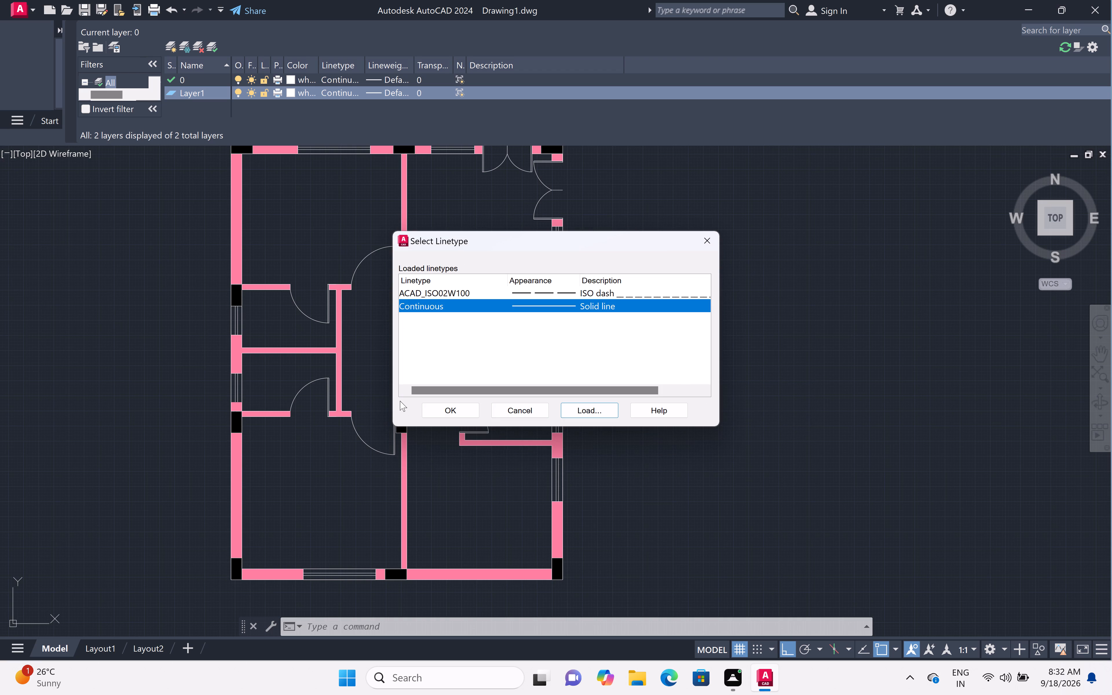
{"action": "left_click", "coordinate": [599, 292]}
{"action": "left_click", "coordinate": [446, 407]}
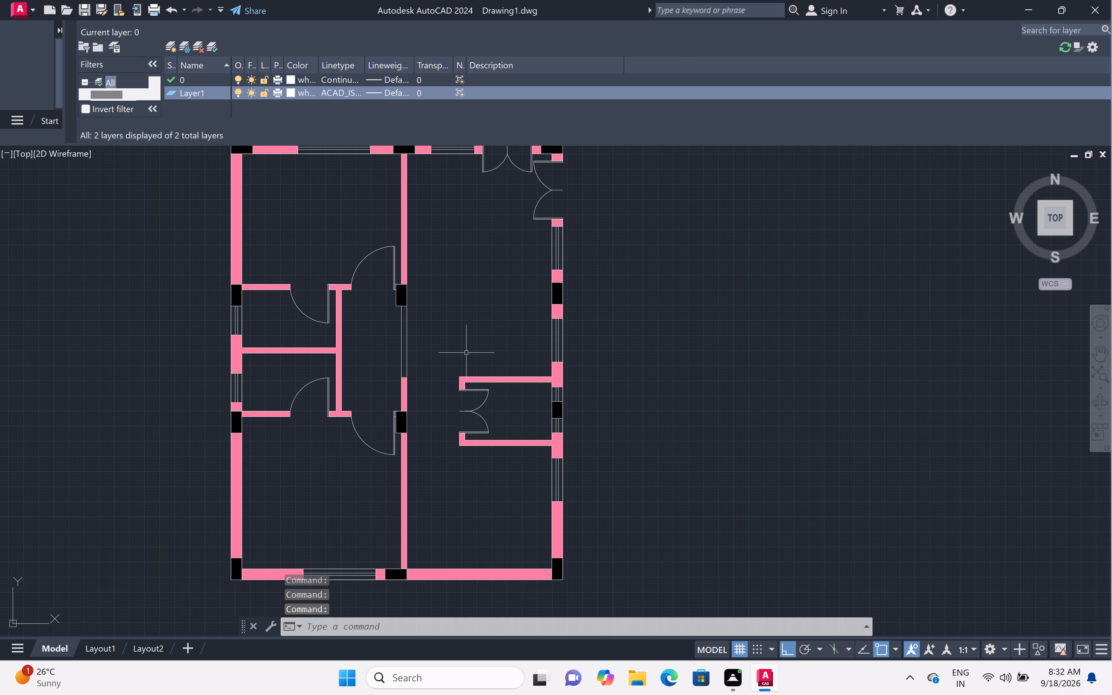
Trim away both central partition lines between the upper middle column and the hatched wall piece to open the passage.
{"action": "scroll", "coordinate": [395, 365], "scroll_direction": "up", "scroll_amount": 2}
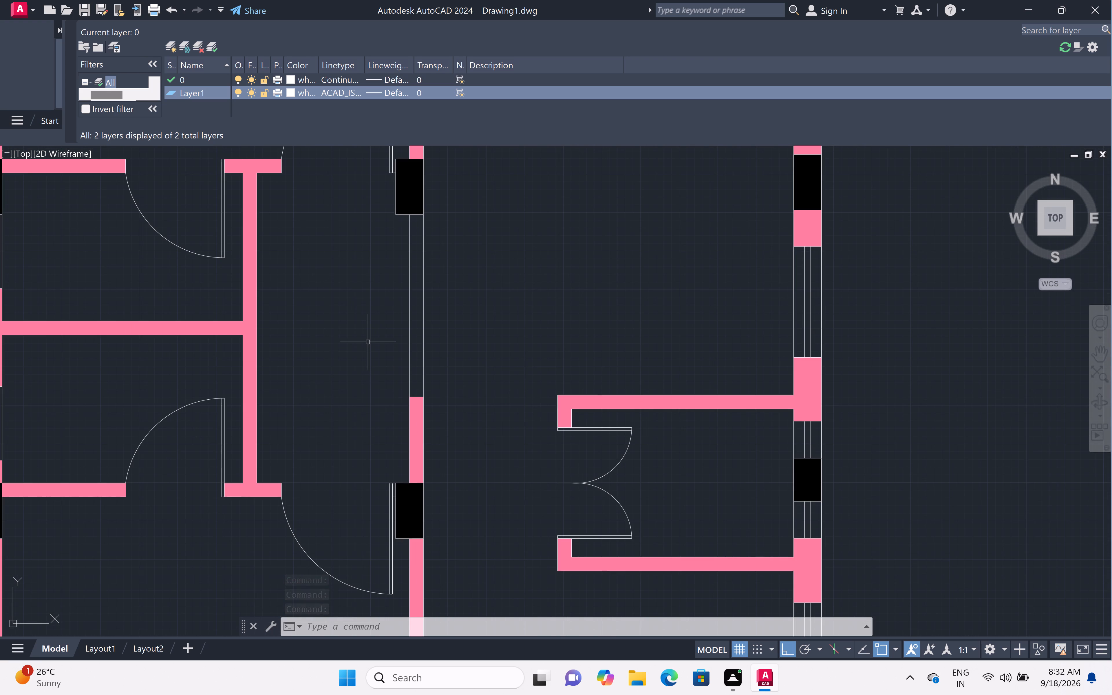
{"action": "type", "text": "tr"}
{"action": "key", "text": "space"}
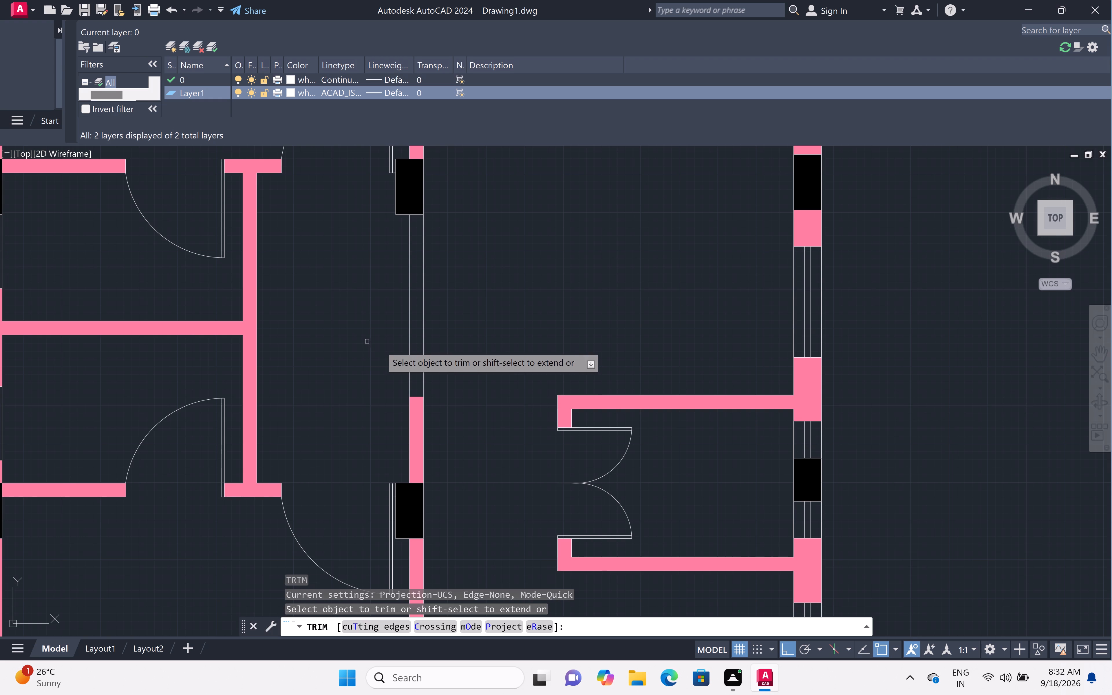
{"action": "left_click_drag", "start_coordinate": [397, 339], "coordinate": [400, 339]}
{"action": "left_click", "coordinate": [474, 329]}
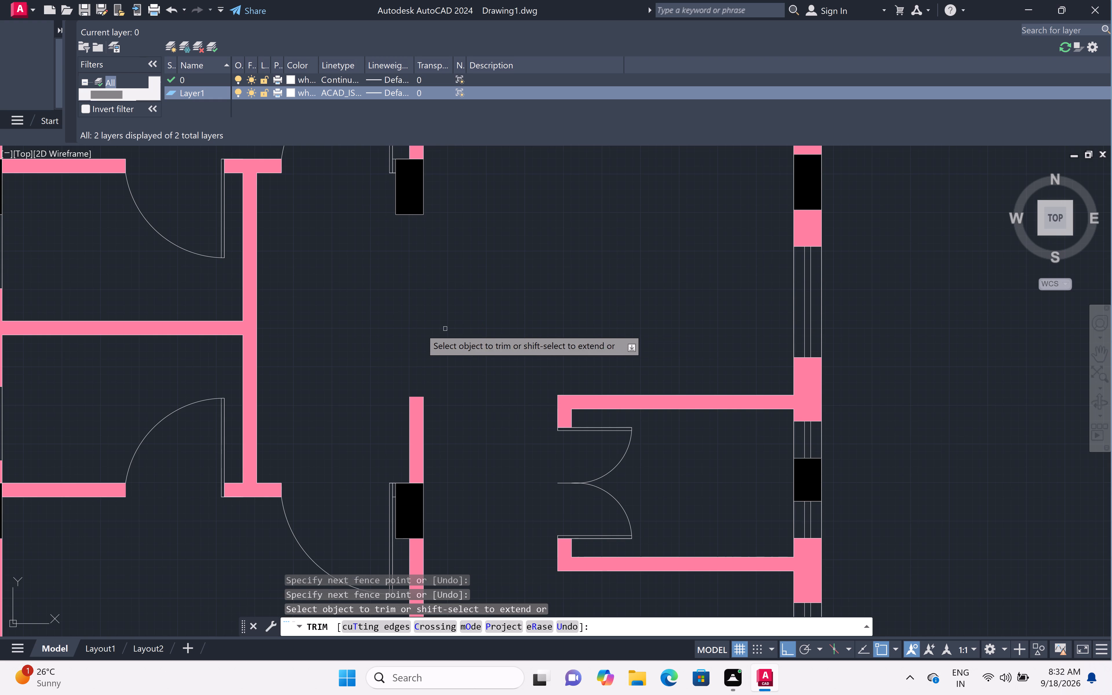
{"action": "key", "text": "Escape"}
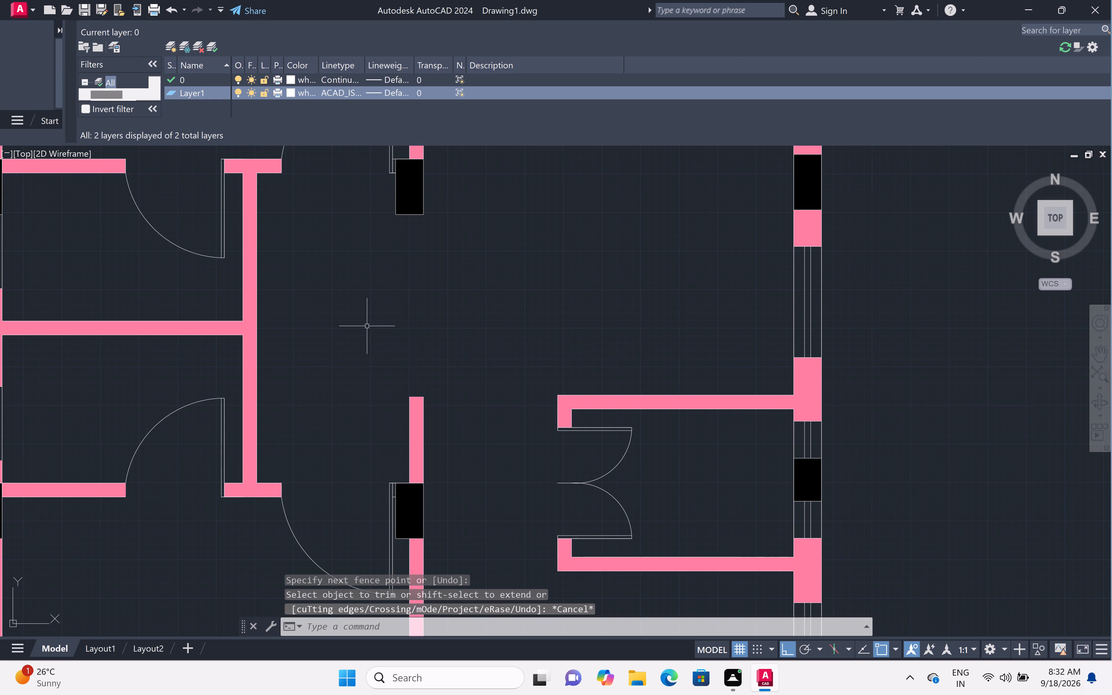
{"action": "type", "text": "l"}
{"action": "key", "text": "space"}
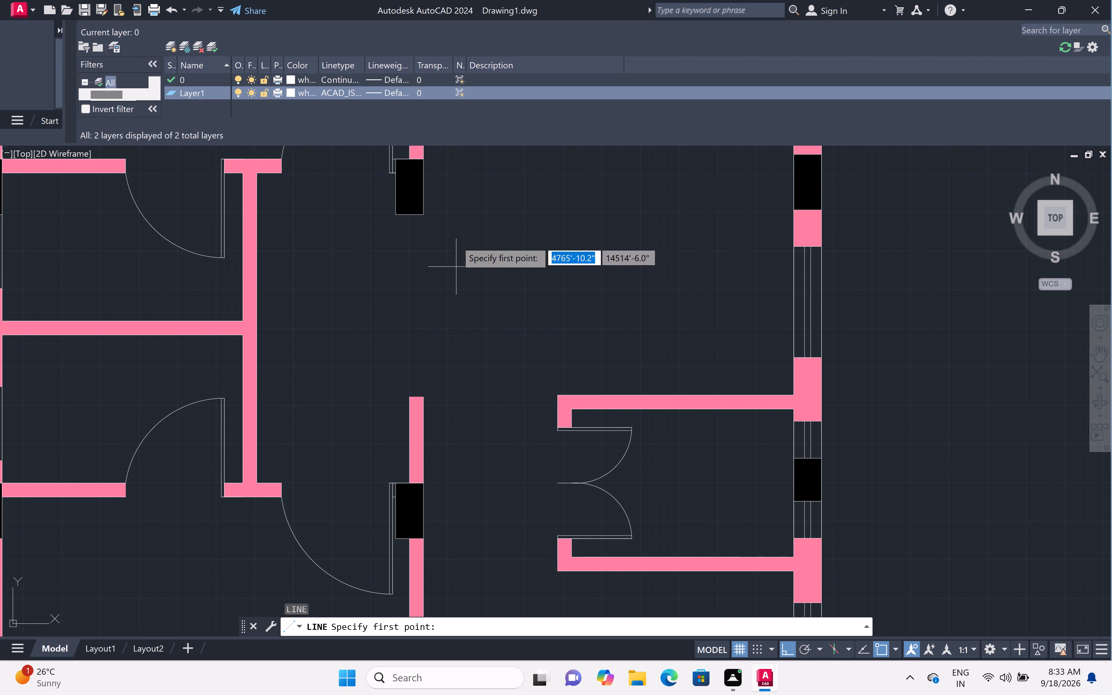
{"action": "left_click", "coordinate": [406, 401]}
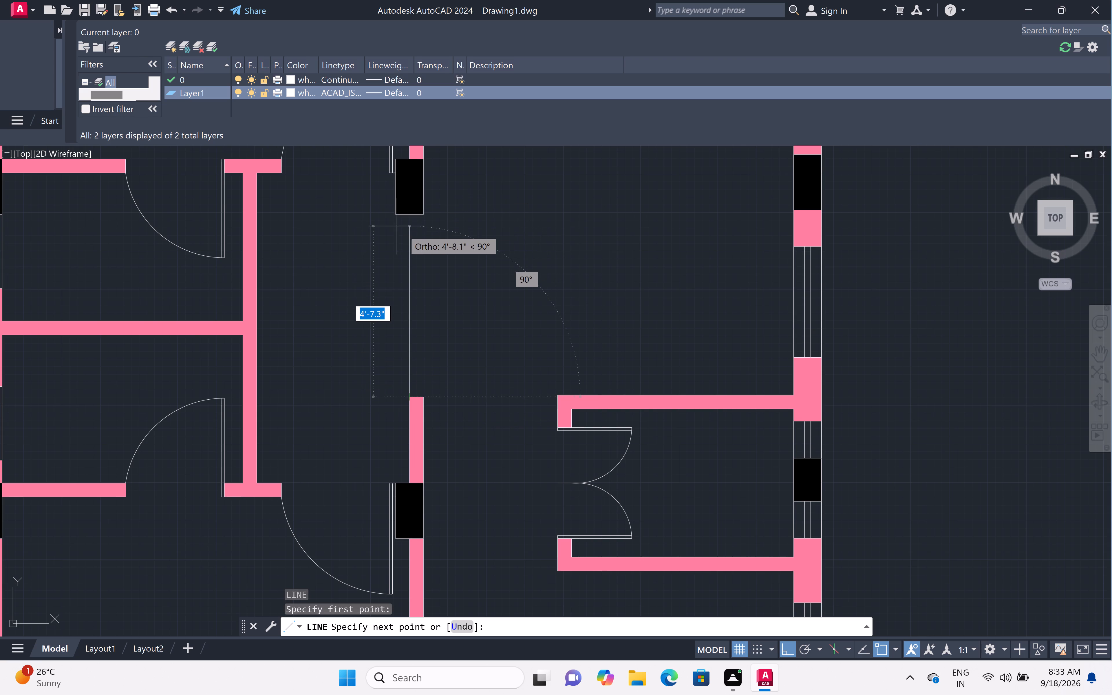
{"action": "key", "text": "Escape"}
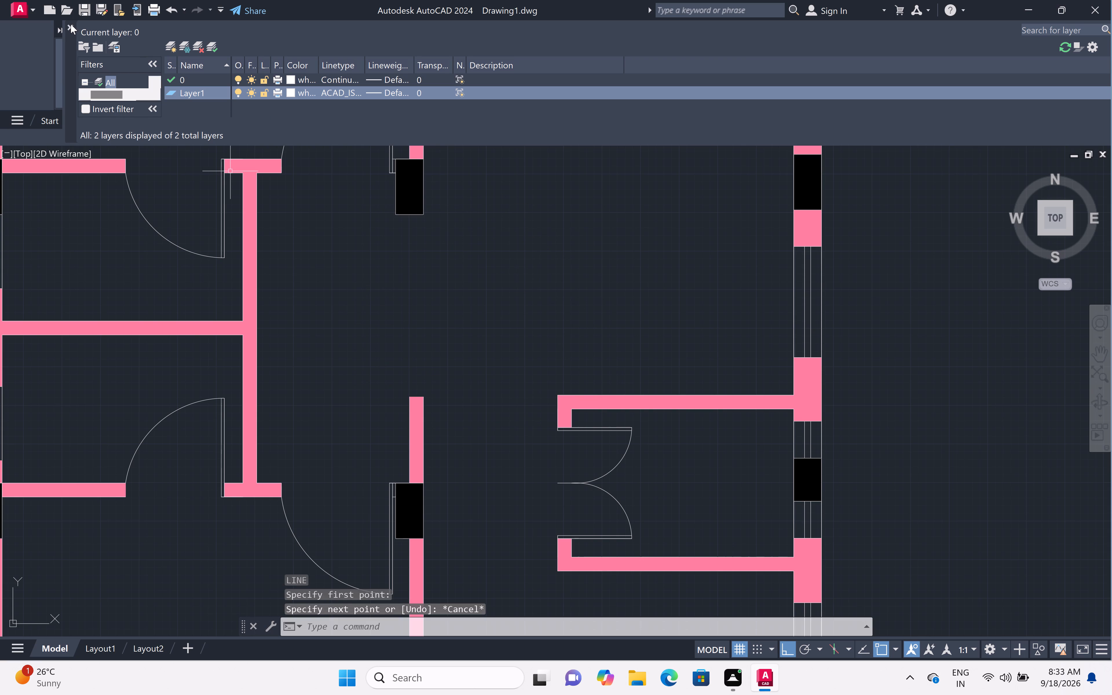
Close the layer manager and make Layer1 the current layer.
{"action": "left_click", "coordinate": [70, 23]}
{"action": "left_click", "coordinate": [70, 27]}
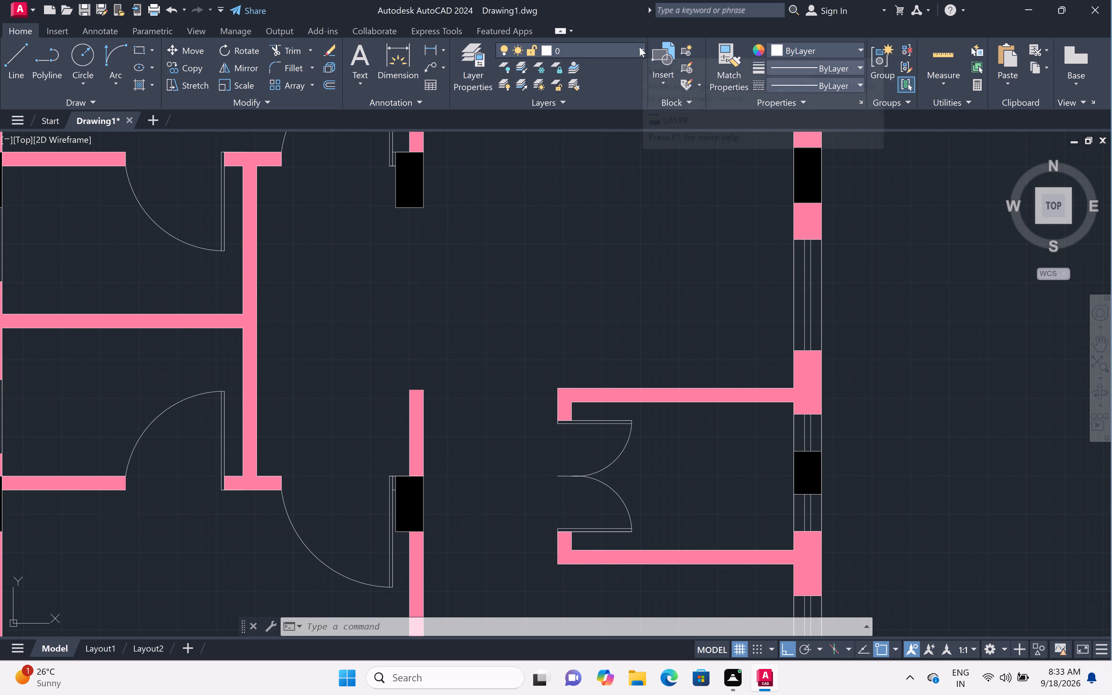
{"action": "left_click", "coordinate": [639, 47]}
{"action": "left_click", "coordinate": [632, 86]}
Draw two parallel dashed lines about 4'-11" long across the central passage, from the hatched wall end's corners to the upper middle column.
{"action": "scroll", "coordinate": [471, 165], "scroll_direction": "up", "scroll_amount": 1}
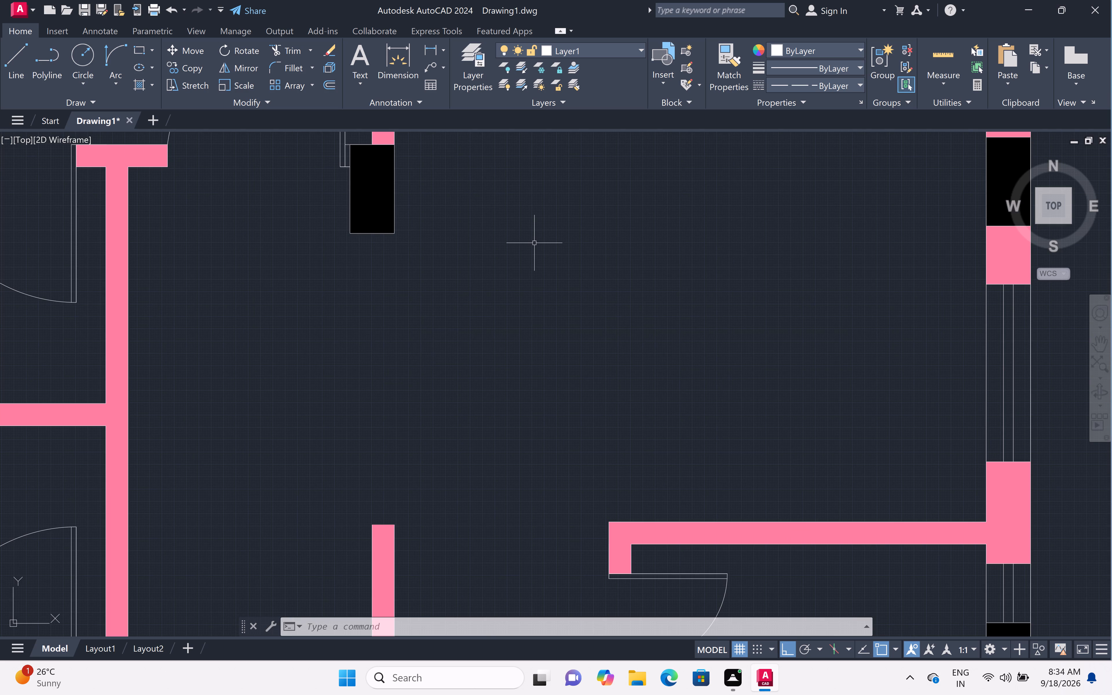
{"action": "type", "text": "l"}
{"action": "key", "text": "space"}
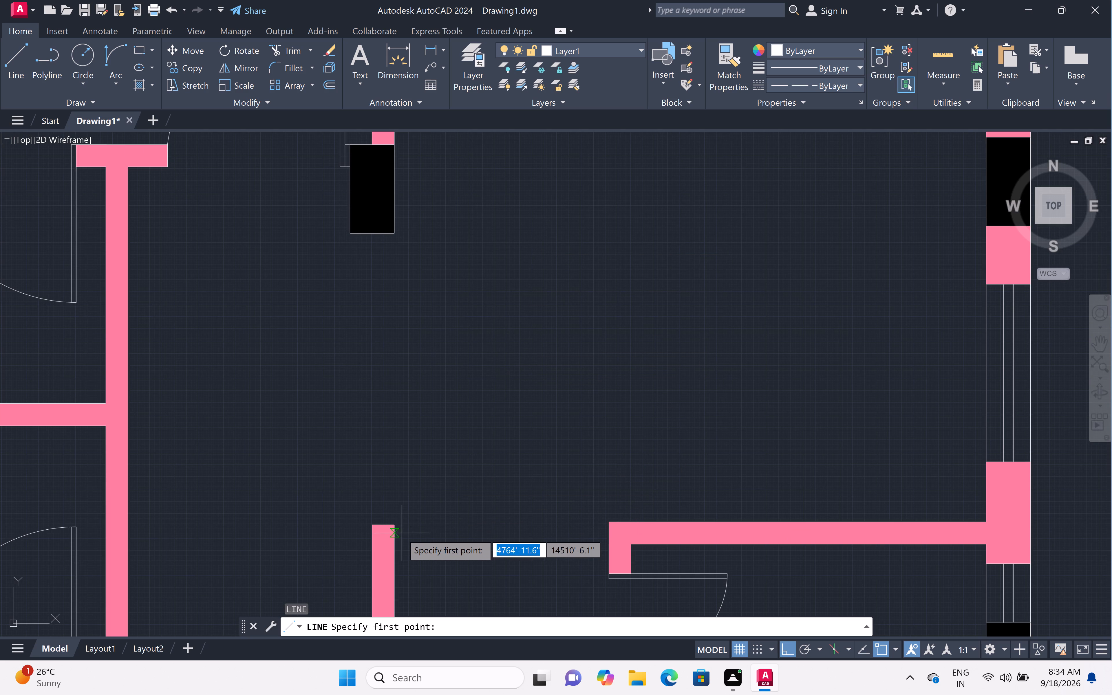
{"action": "left_click", "coordinate": [396, 526]}
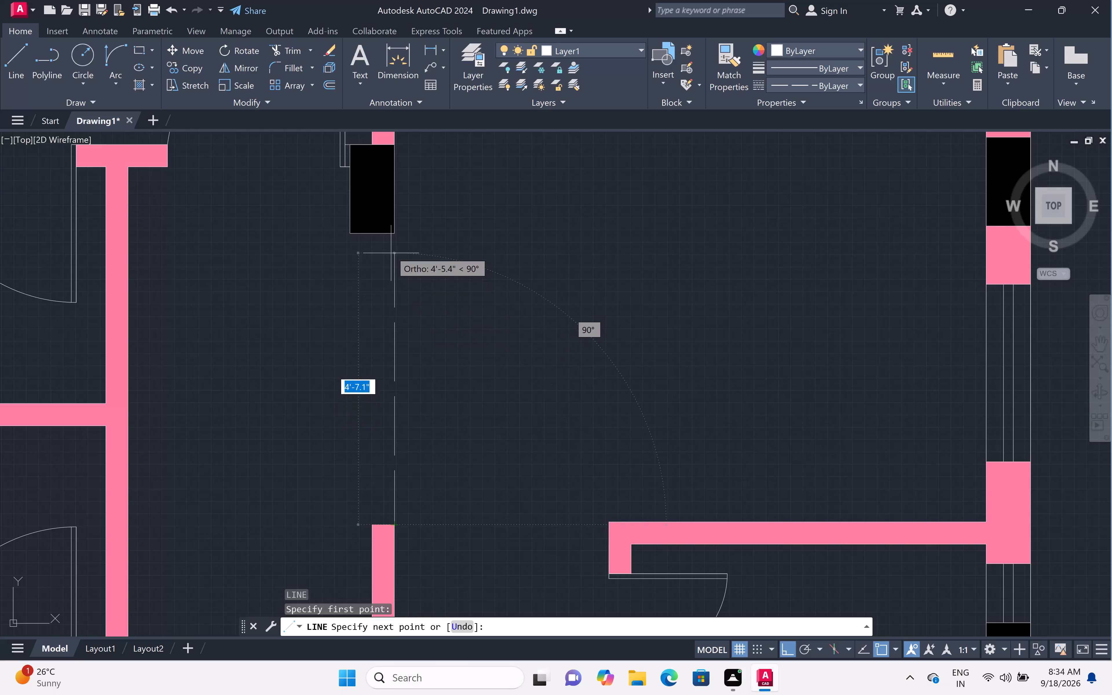
{"action": "left_click", "coordinate": [392, 236]}
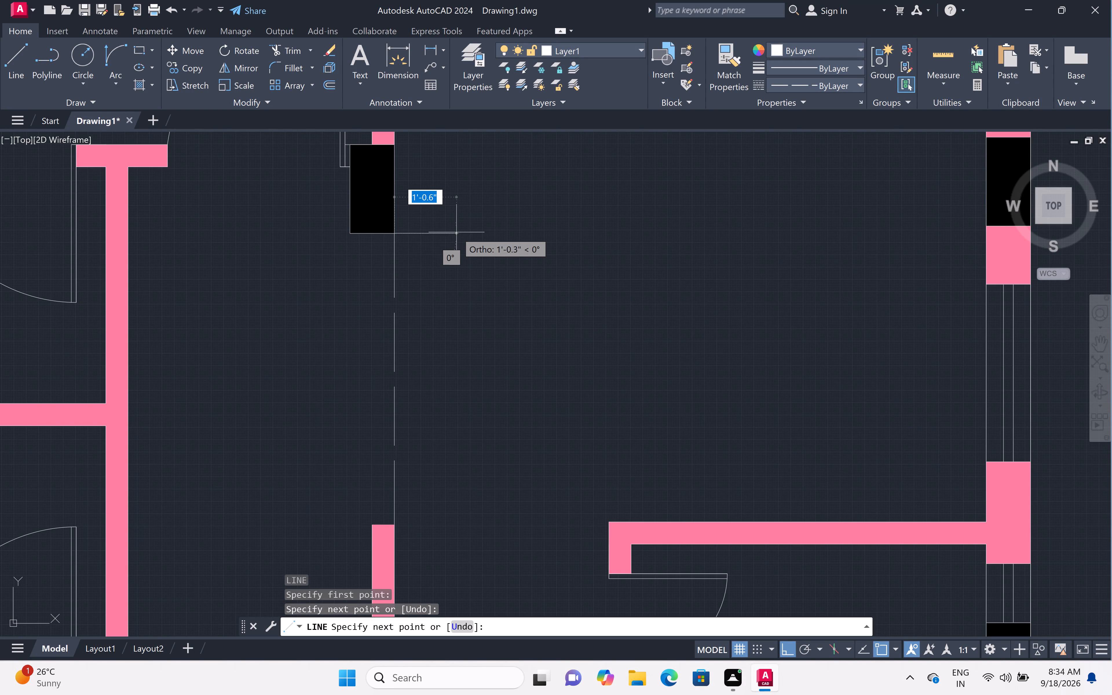
{"action": "key", "text": "space"}
{"action": "key", "text": "space"}
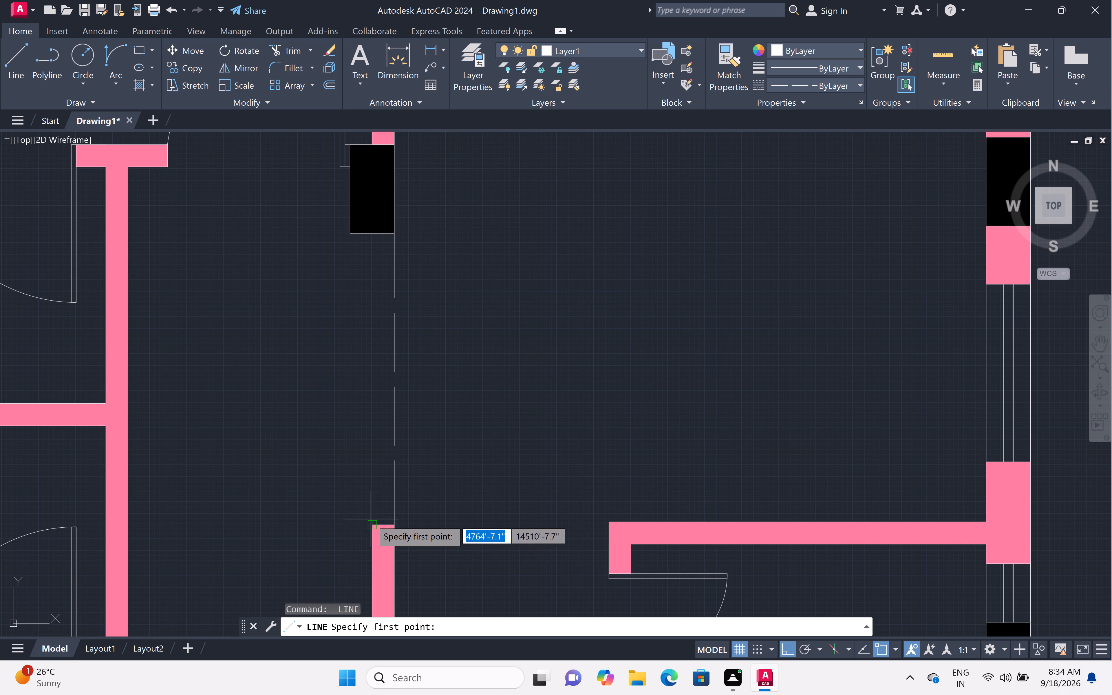
{"action": "left_click_drag", "start_coordinate": [374, 526], "coordinate": [374, 523]}
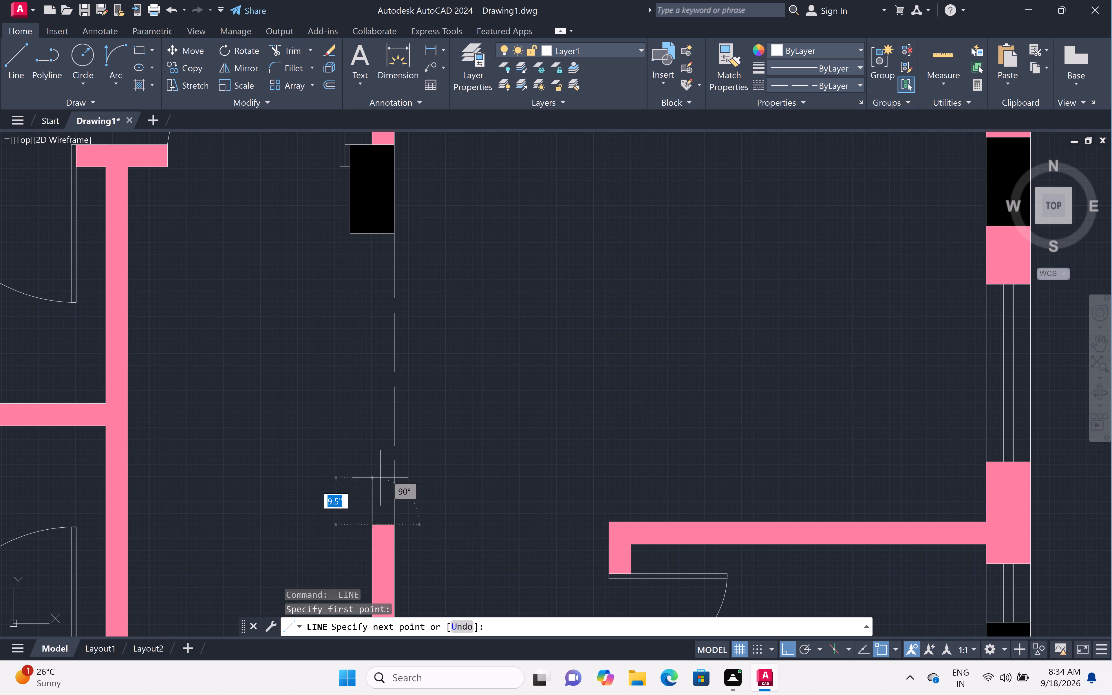
{"action": "left_click", "coordinate": [373, 236]}
{"action": "key", "text": "Escape"}
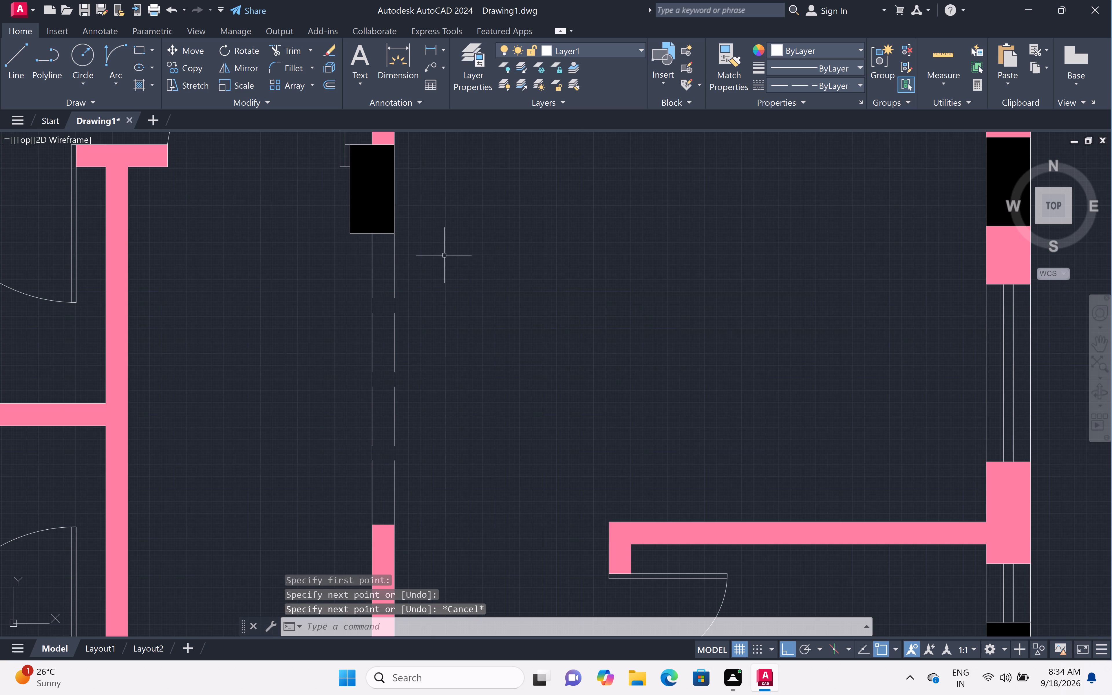
Open the recent drawing 13-9-26 floor plan (3).dwg.
{"action": "scroll", "coordinate": [453, 253], "scroll_direction": "down", "scroll_amount": 4}
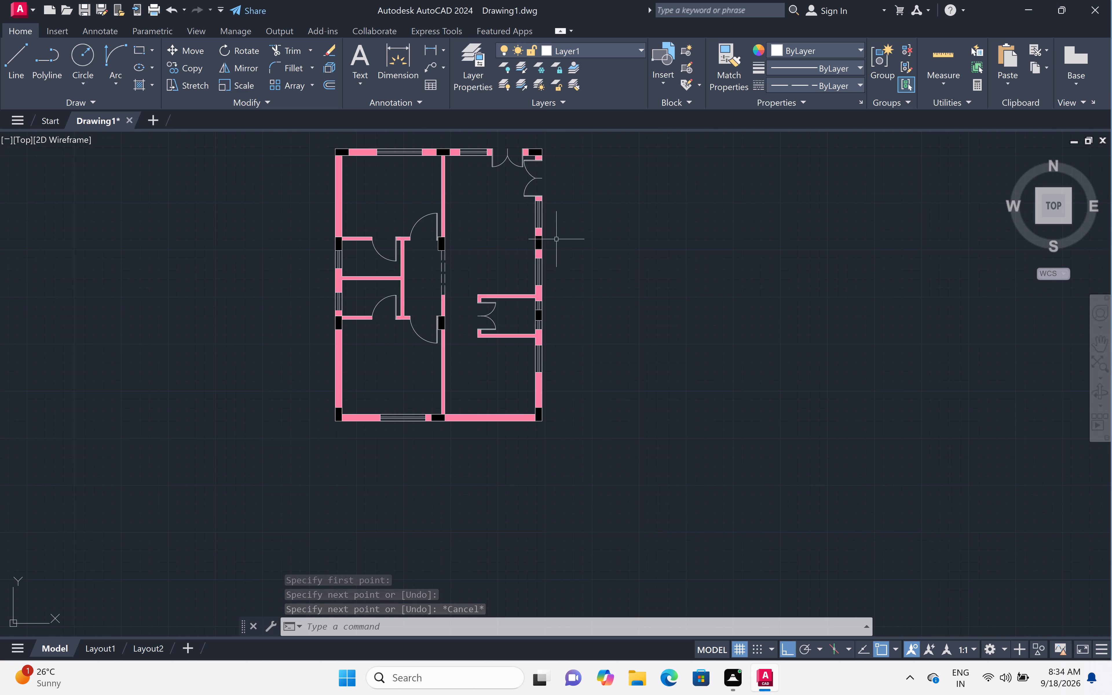
{"action": "middle_click_drag", "start_coordinate": [354, 186], "coordinate": [354, 192]}
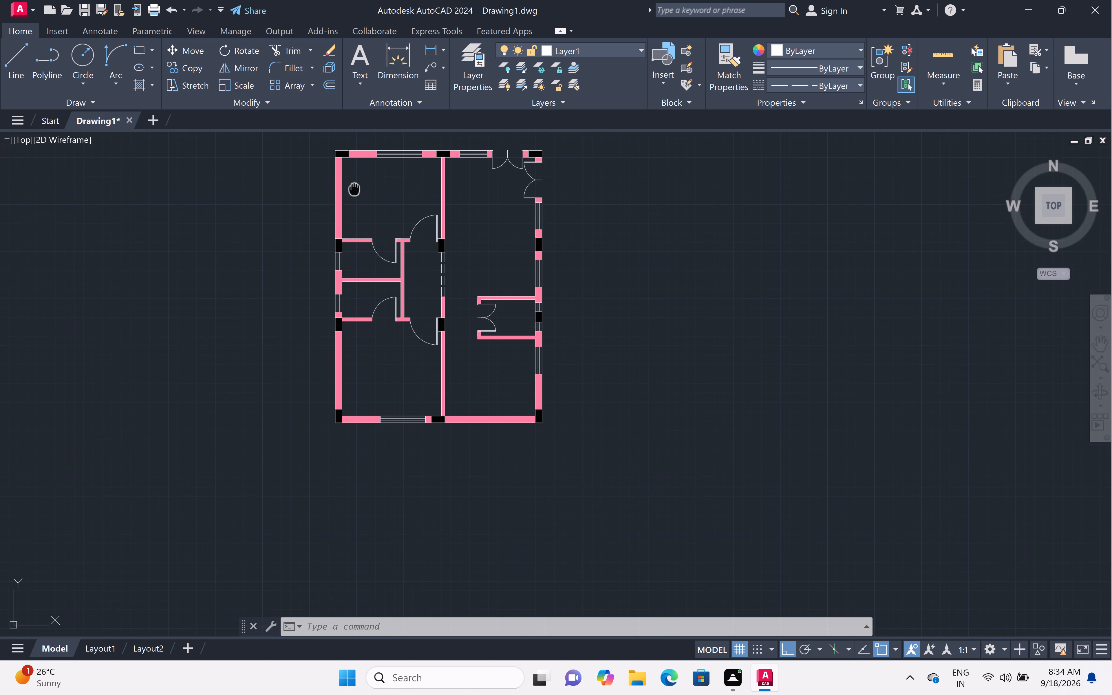
{"action": "middle_click_drag", "start_coordinate": [354, 192], "coordinate": [354, 239]}
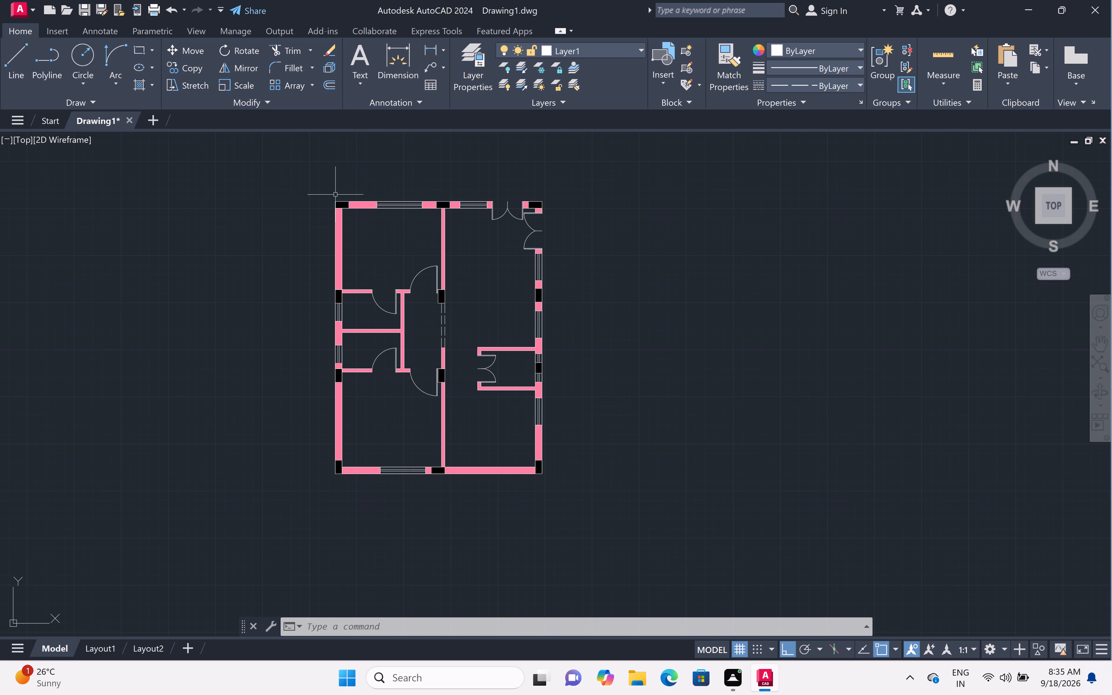
{"action": "scroll", "coordinate": [335, 195], "scroll_direction": "up", "scroll_amount": 2}
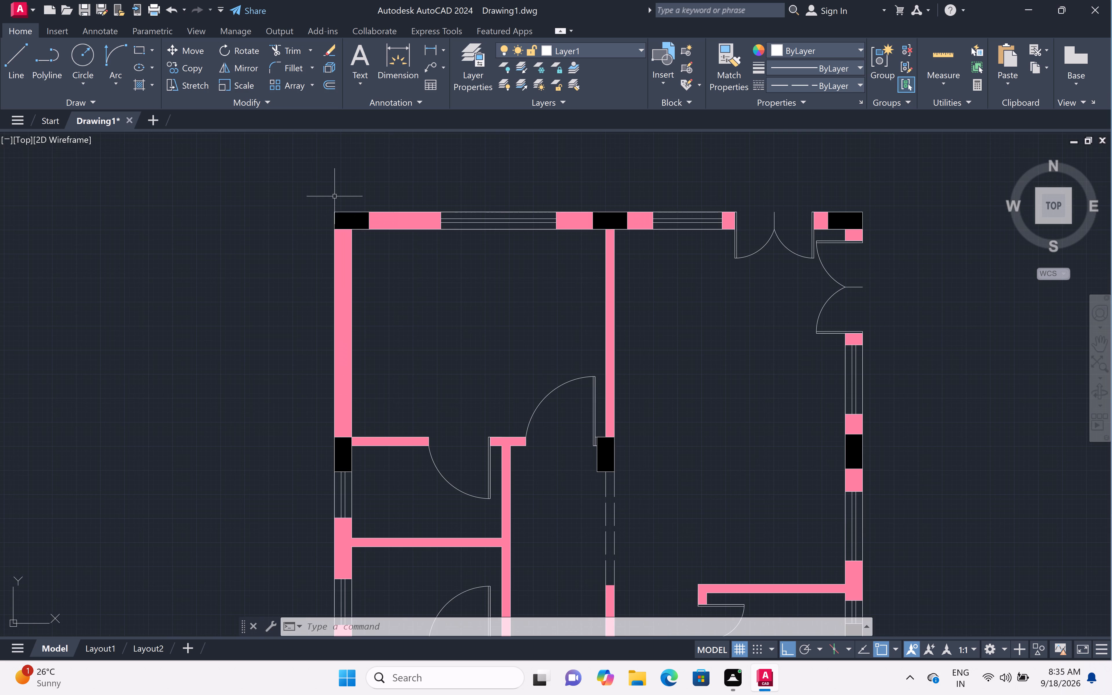
{"action": "left_click", "coordinate": [12, 7]}
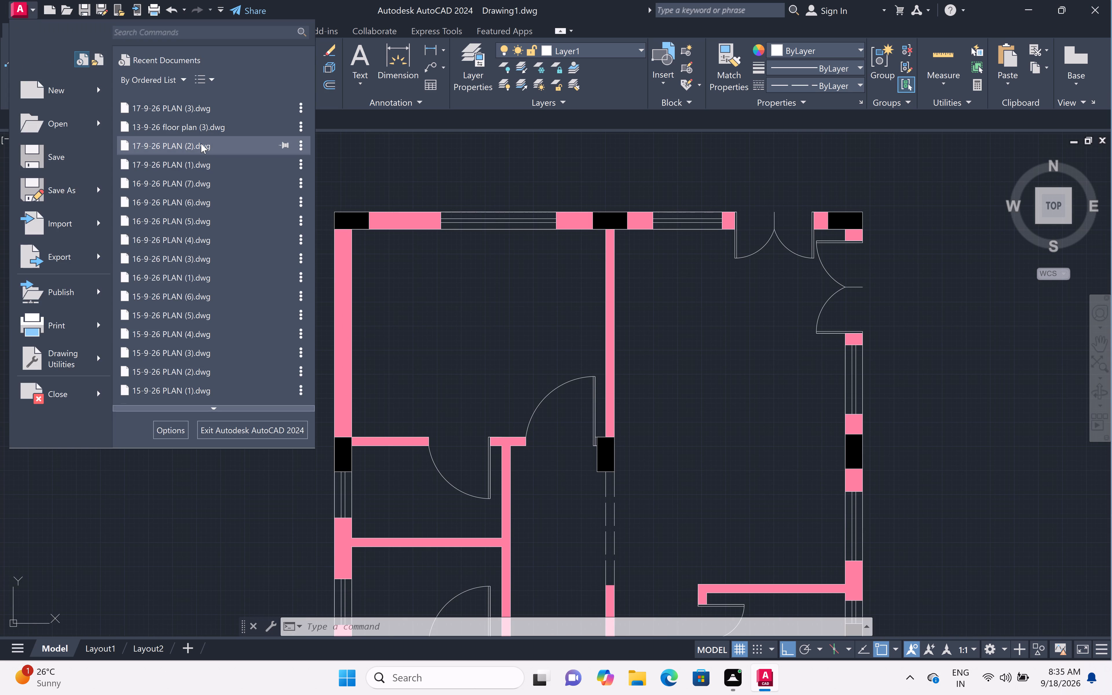
{"action": "left_click", "coordinate": [189, 126]}
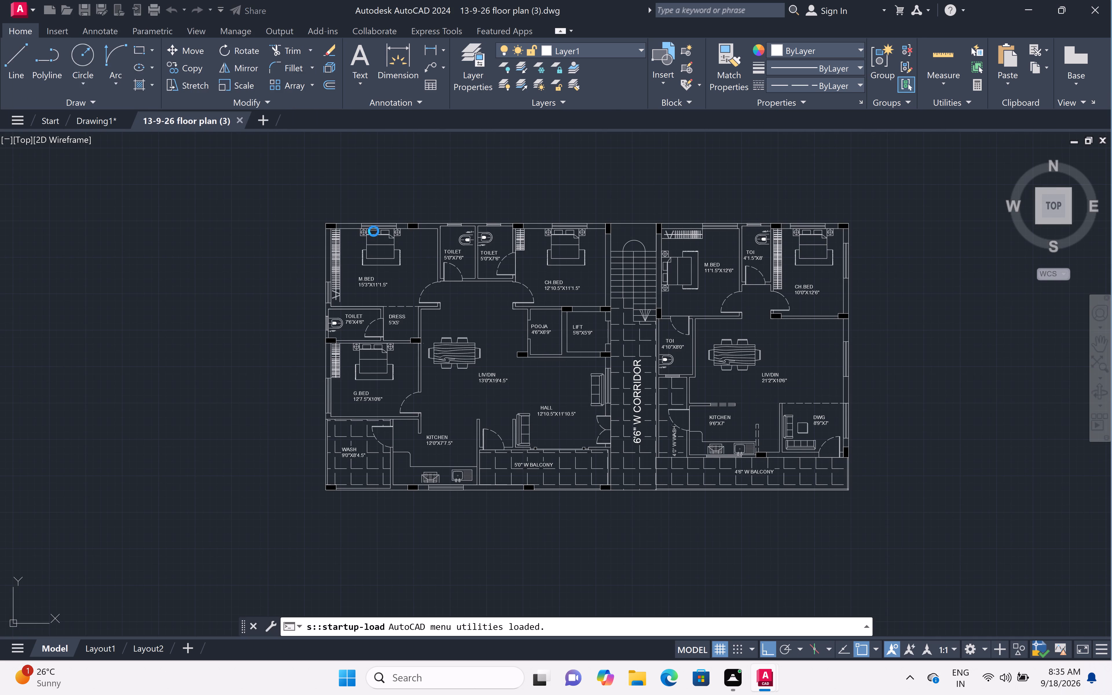
Select the bed set in the 15'3"X11'1.5" M.BED and the WC with its spray in the toilet beside CH.BED.
{"action": "scroll", "coordinate": [382, 229], "scroll_direction": "up", "scroll_amount": 2}
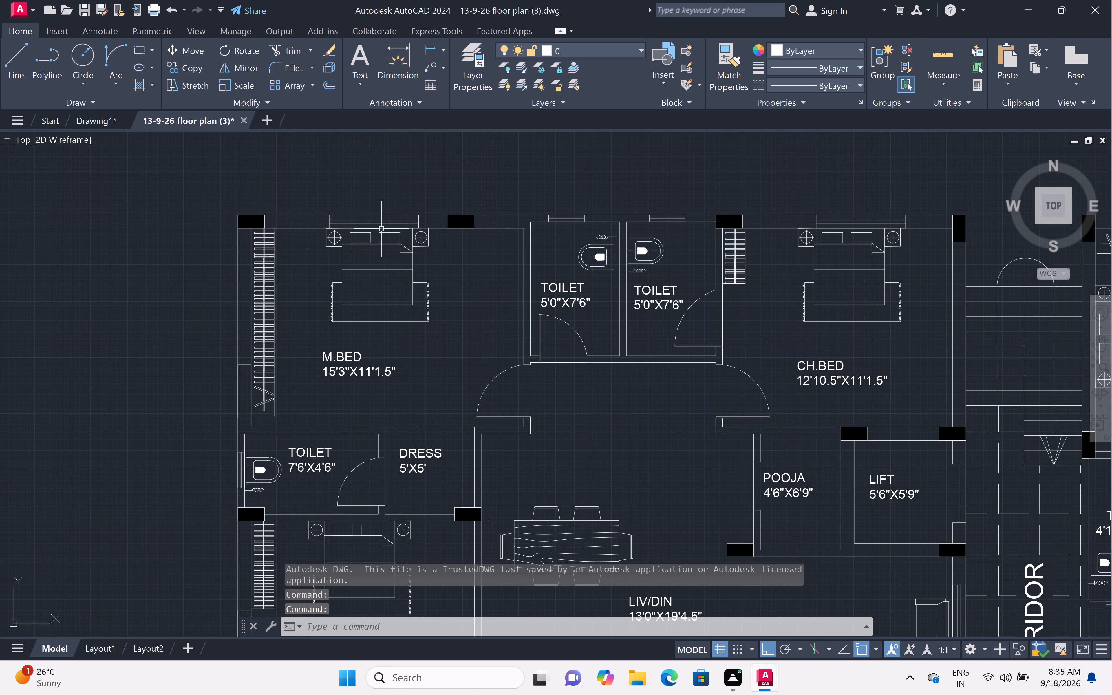
{"action": "scroll", "coordinate": [381, 228], "scroll_direction": "up", "scroll_amount": 1}
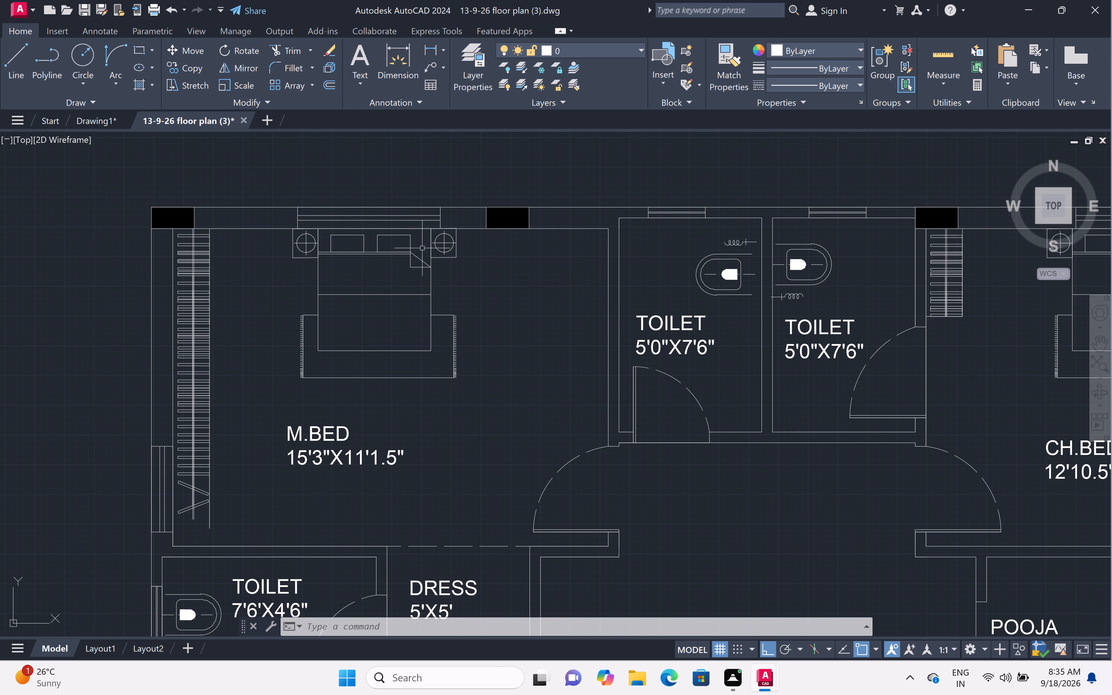
{"action": "scroll", "coordinate": [422, 248], "scroll_direction": "up", "scroll_amount": 1}
{"action": "scroll", "coordinate": [441, 243], "scroll_direction": "down", "scroll_amount": 1}
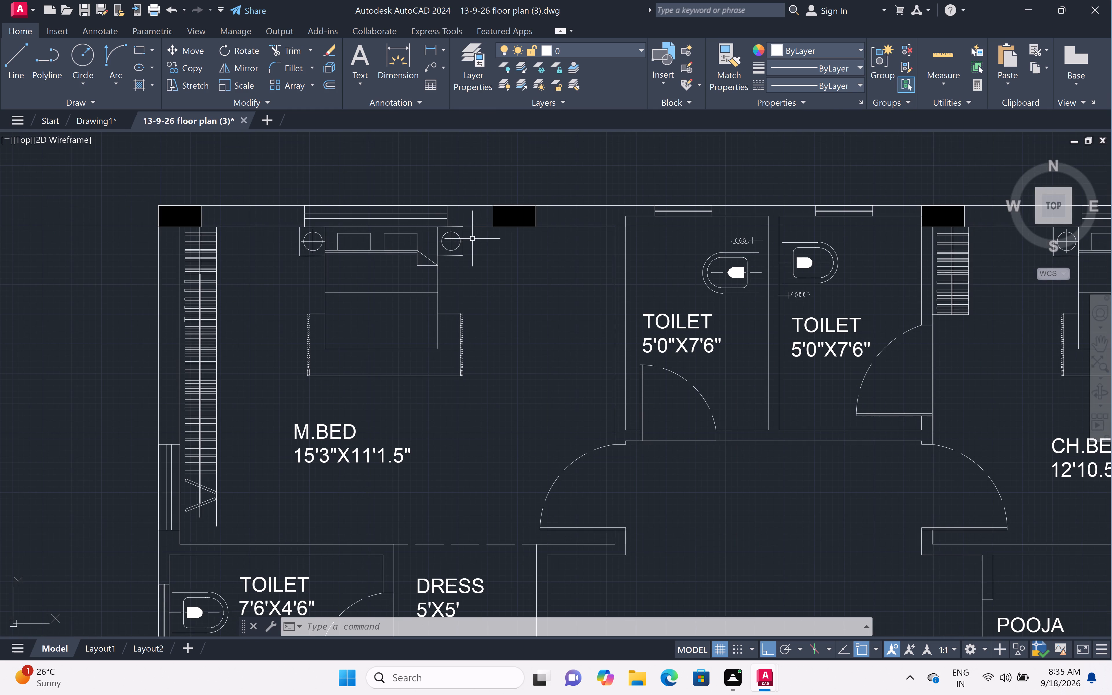
{"action": "left_click", "coordinate": [472, 239]}
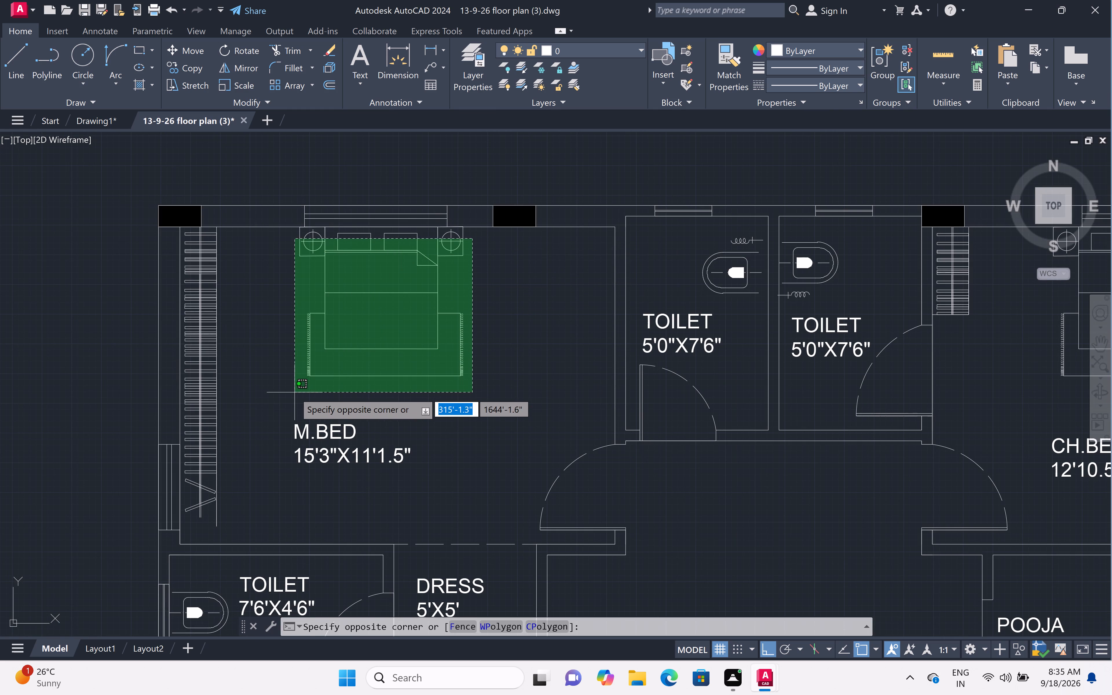
{"action": "left_click", "coordinate": [289, 391]}
{"action": "scroll", "coordinate": [299, 363], "scroll_direction": "down", "scroll_amount": 3}
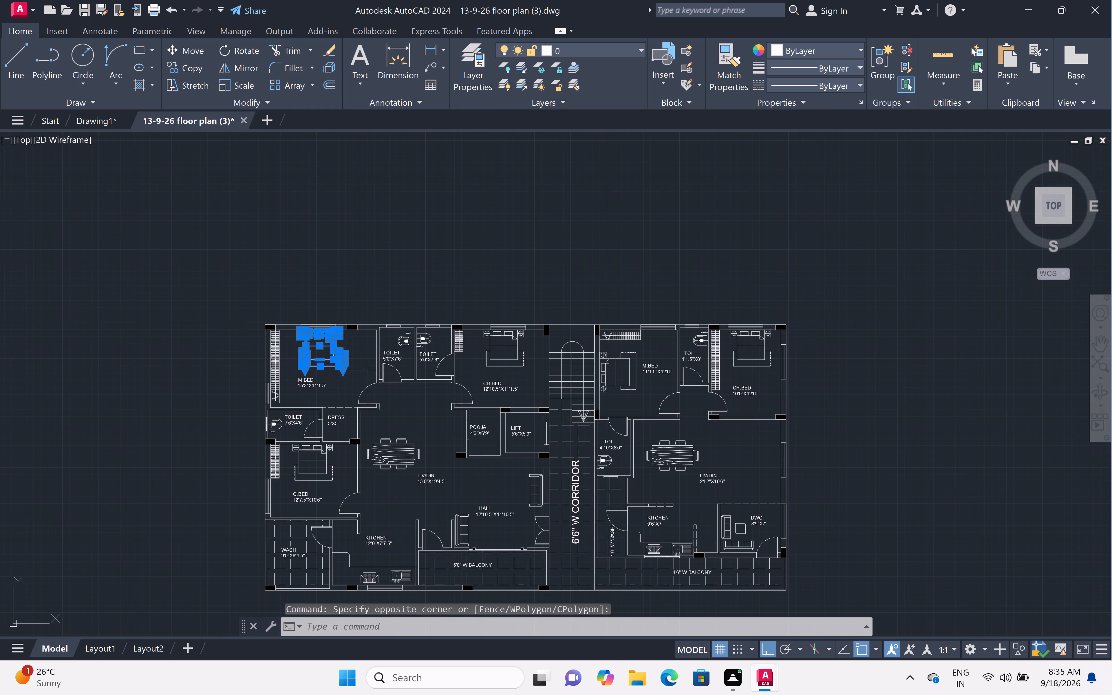
{"action": "scroll", "coordinate": [424, 347], "scroll_direction": "up", "scroll_amount": 2}
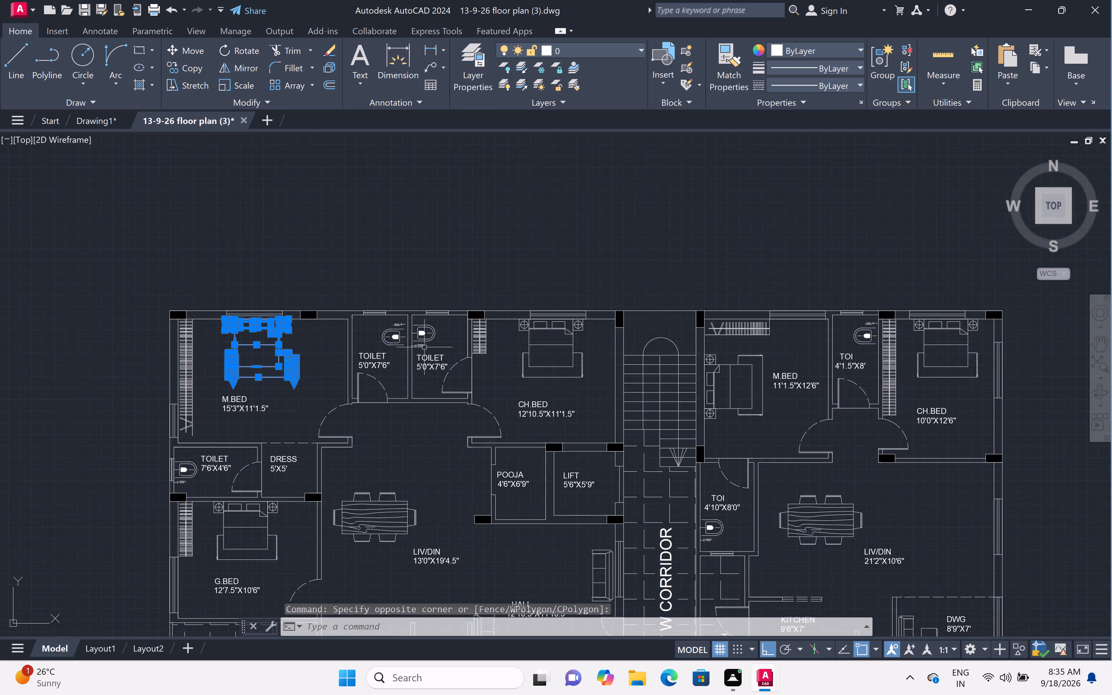
{"action": "scroll", "coordinate": [424, 347], "scroll_direction": "up", "scroll_amount": 2}
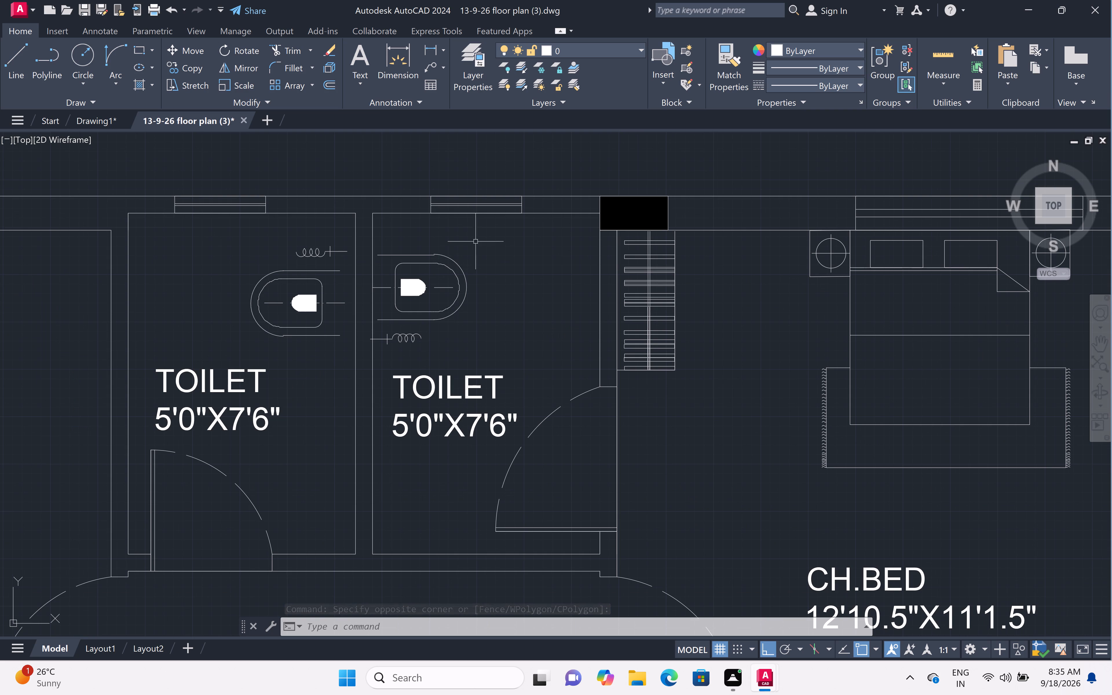
{"action": "left_click", "coordinate": [488, 245]}
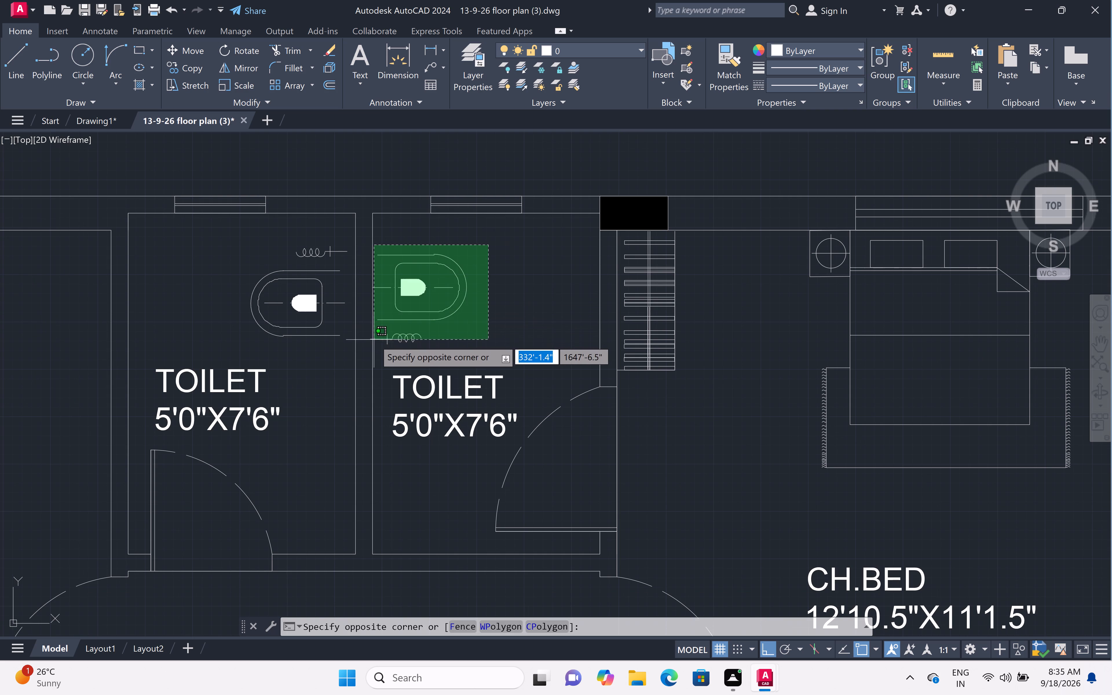
{"action": "left_click", "coordinate": [378, 350]}
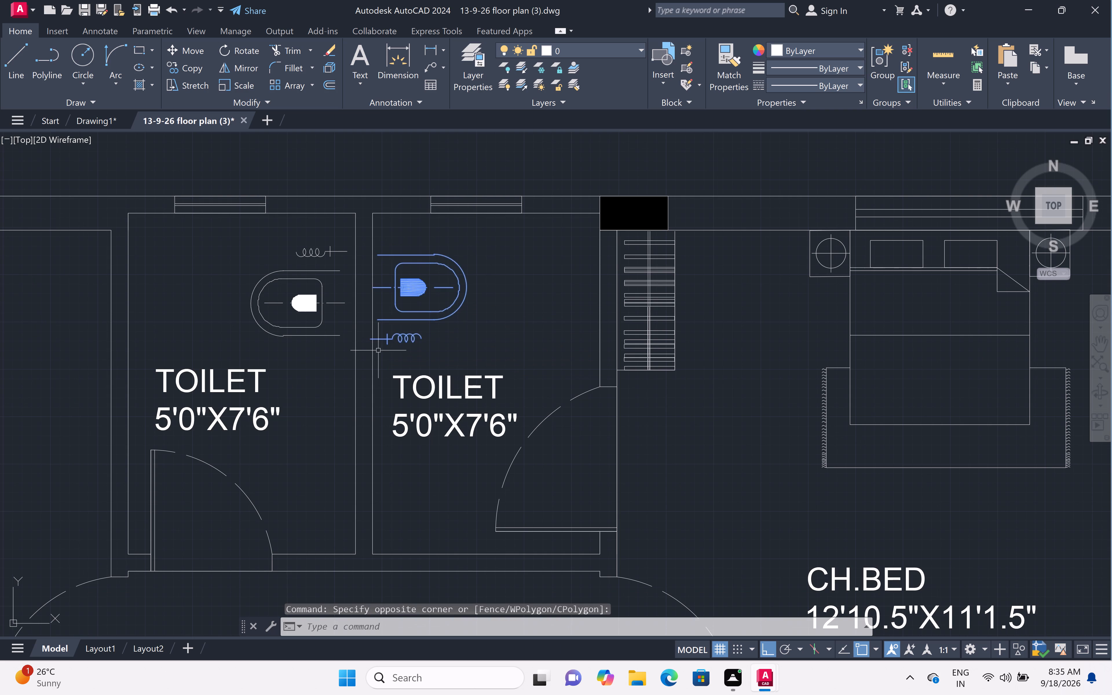
Add both three-seat sofas in the 12'10.5"X11'10.5" HALL to the current selection.
{"action": "scroll", "coordinate": [387, 332], "scroll_direction": "down", "scroll_amount": 5}
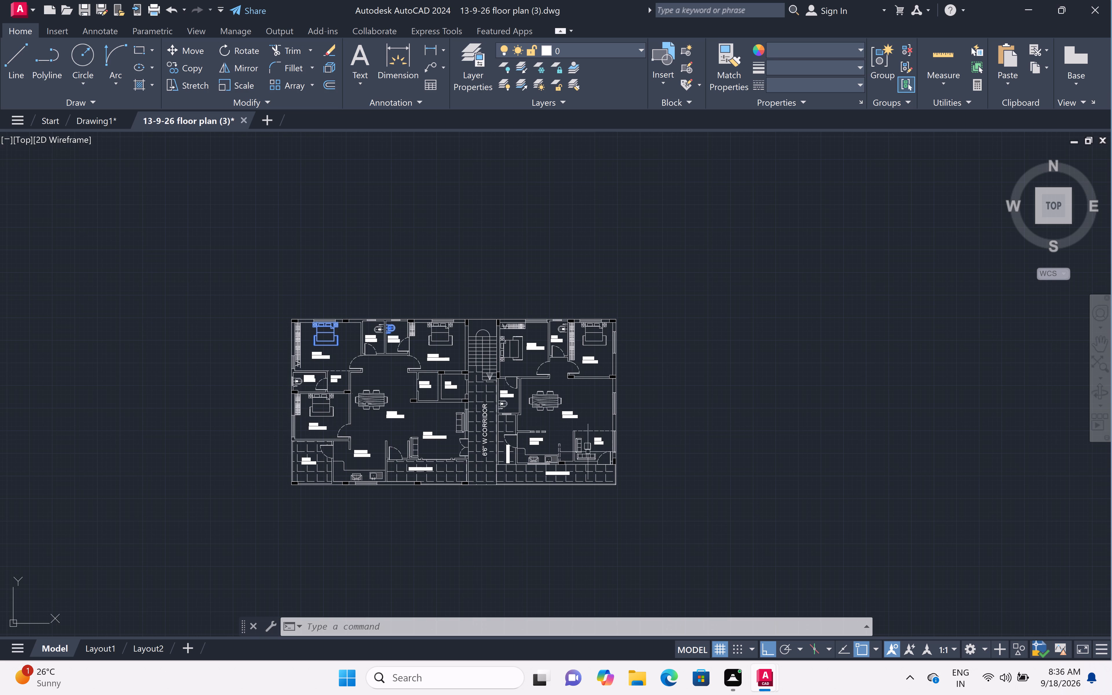
{"action": "scroll", "coordinate": [409, 444], "scroll_direction": "up", "scroll_amount": 3}
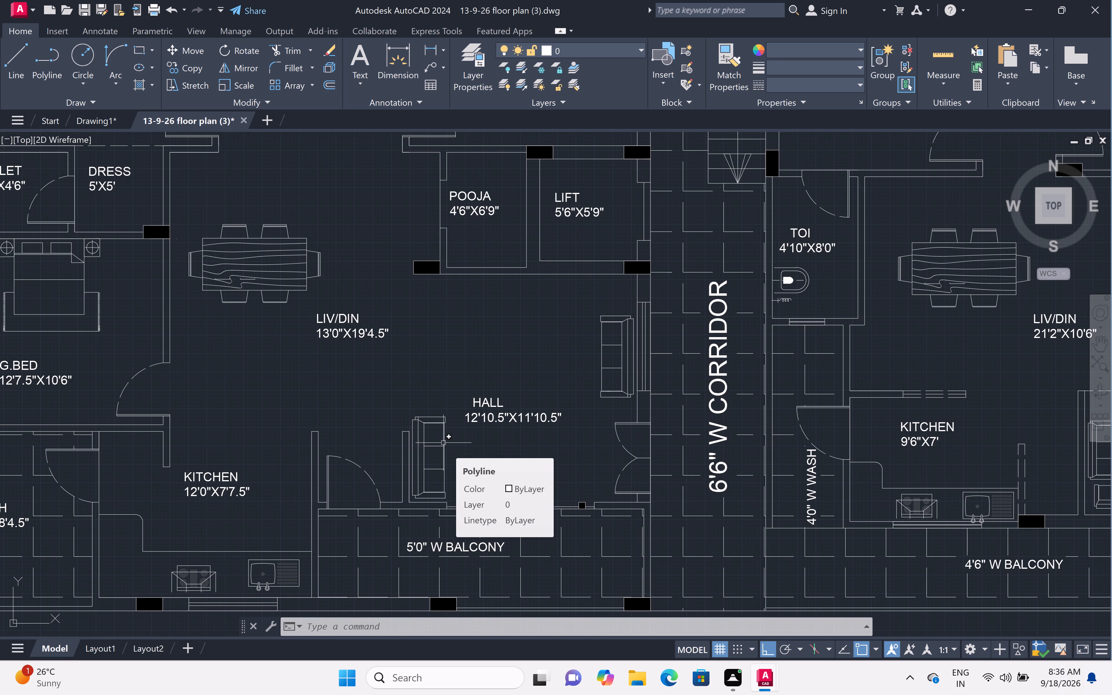
{"action": "scroll", "coordinate": [407, 452], "scroll_direction": "up", "scroll_amount": 2}
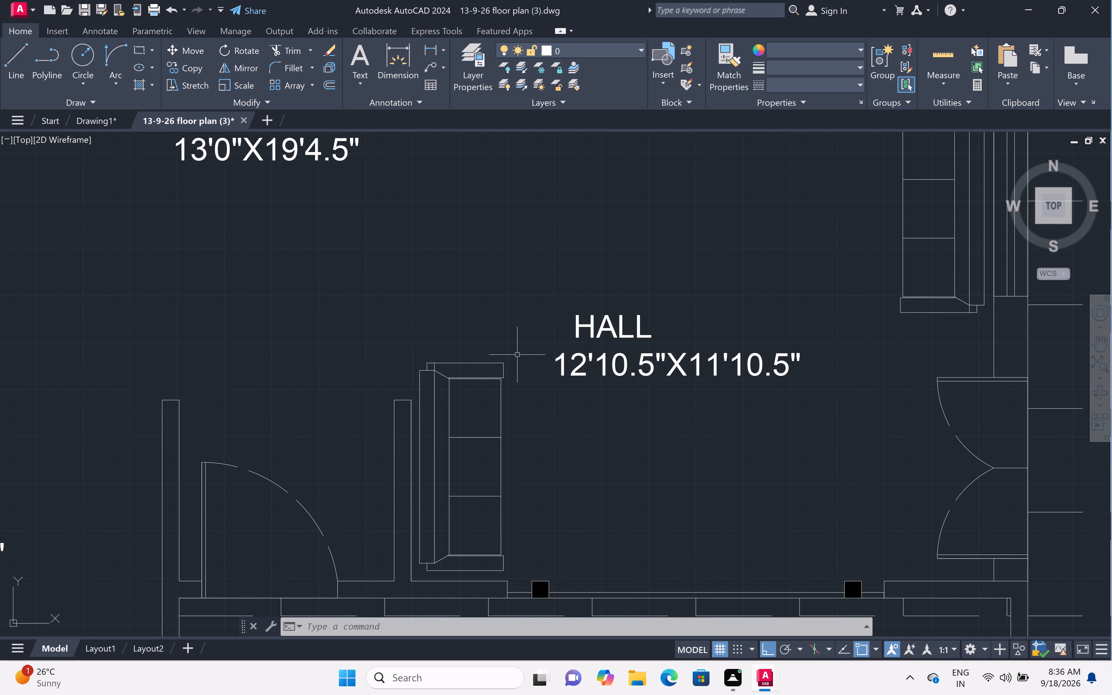
{"action": "left_click", "coordinate": [517, 355]}
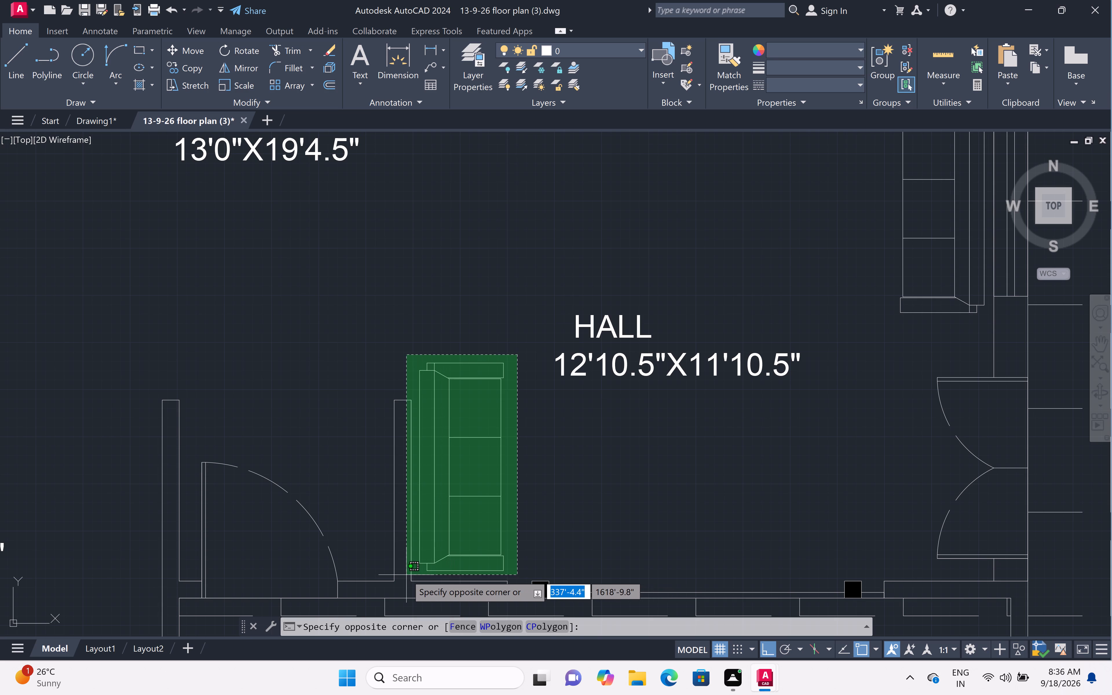
{"action": "scroll", "coordinate": [410, 573], "scroll_direction": "up", "scroll_amount": 1}
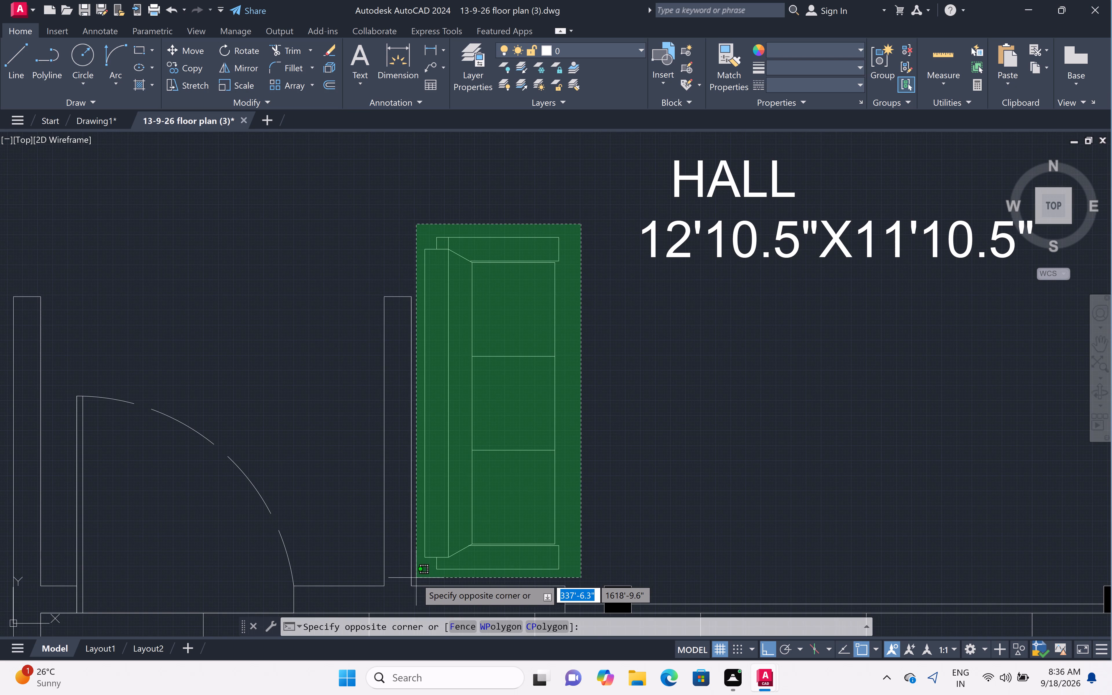
{"action": "left_click", "coordinate": [416, 578]}
{"action": "scroll", "coordinate": [419, 531], "scroll_direction": "down", "scroll_amount": 4}
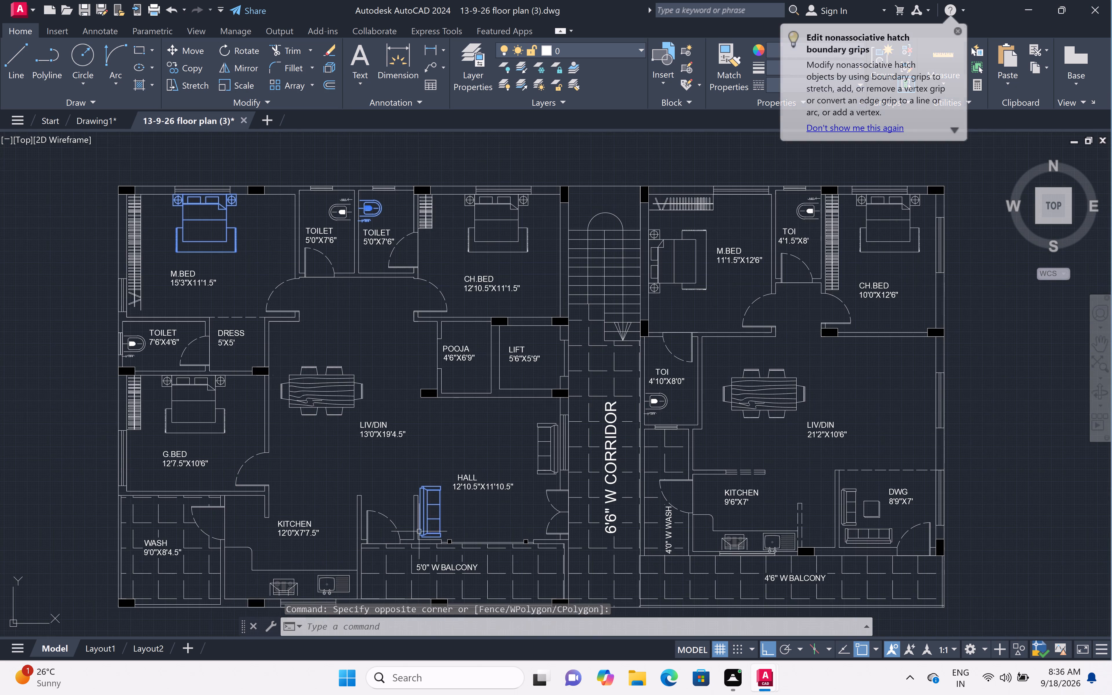
{"action": "scroll", "coordinate": [562, 468], "scroll_direction": "up", "scroll_amount": 3}
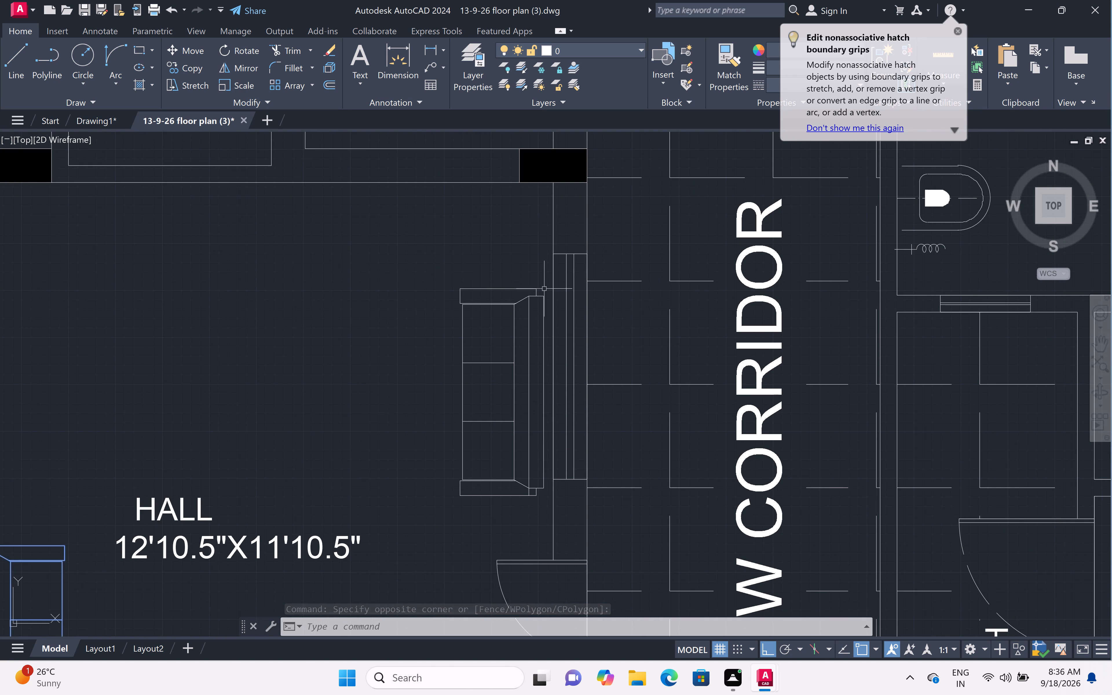
{"action": "left_click", "coordinate": [548, 267]}
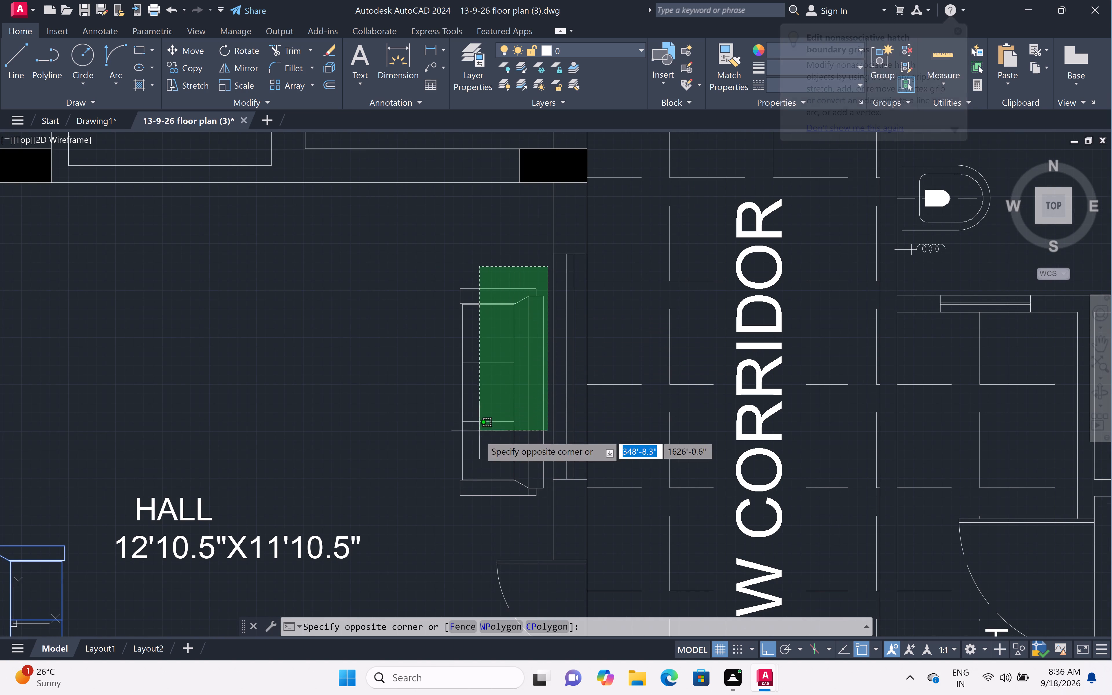
{"action": "left_click", "coordinate": [448, 507]}
{"action": "scroll", "coordinate": [448, 436], "scroll_direction": "down", "scroll_amount": 2}
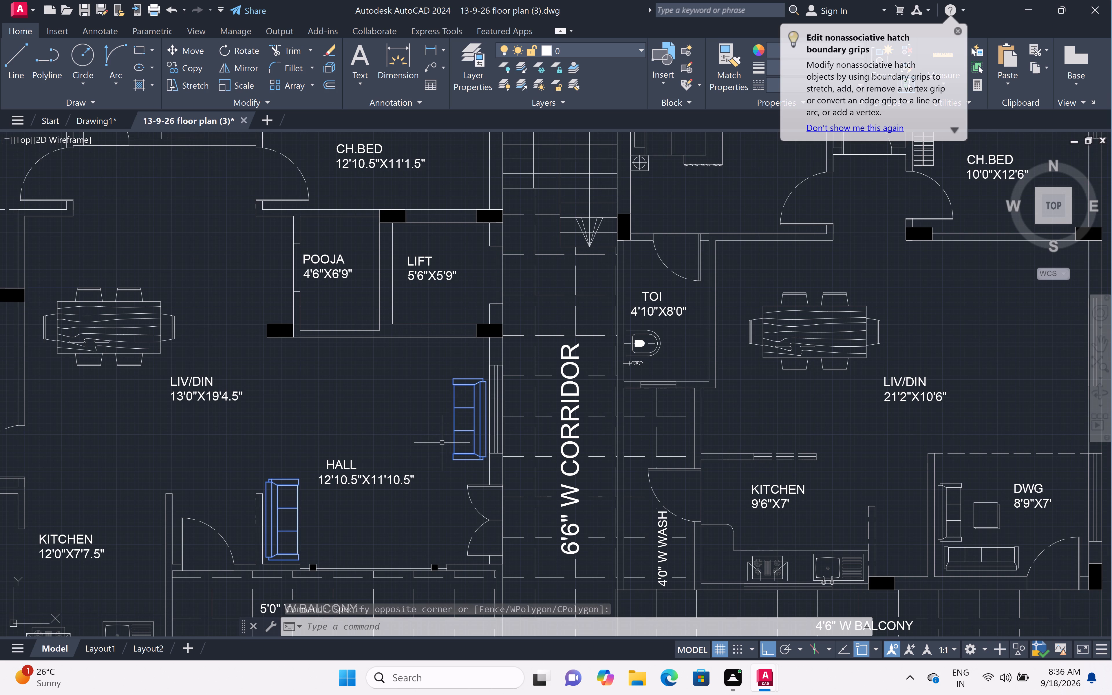
Add the stove and the sink with drainboard in the 12'0"X7'7.5" KITCHEN to the selection.
{"action": "scroll", "coordinate": [442, 443], "scroll_direction": "down", "scroll_amount": 1}
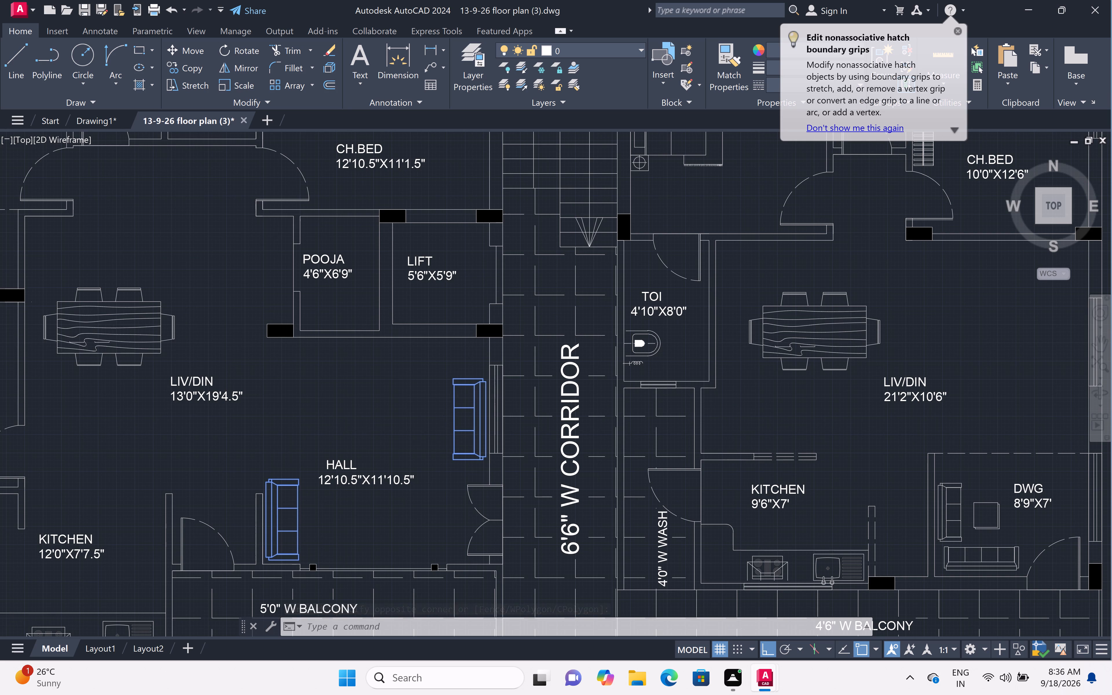
{"action": "scroll", "coordinate": [442, 443], "scroll_direction": "down", "scroll_amount": 2}
{"action": "scroll", "coordinate": [346, 499], "scroll_direction": "up", "scroll_amount": 2}
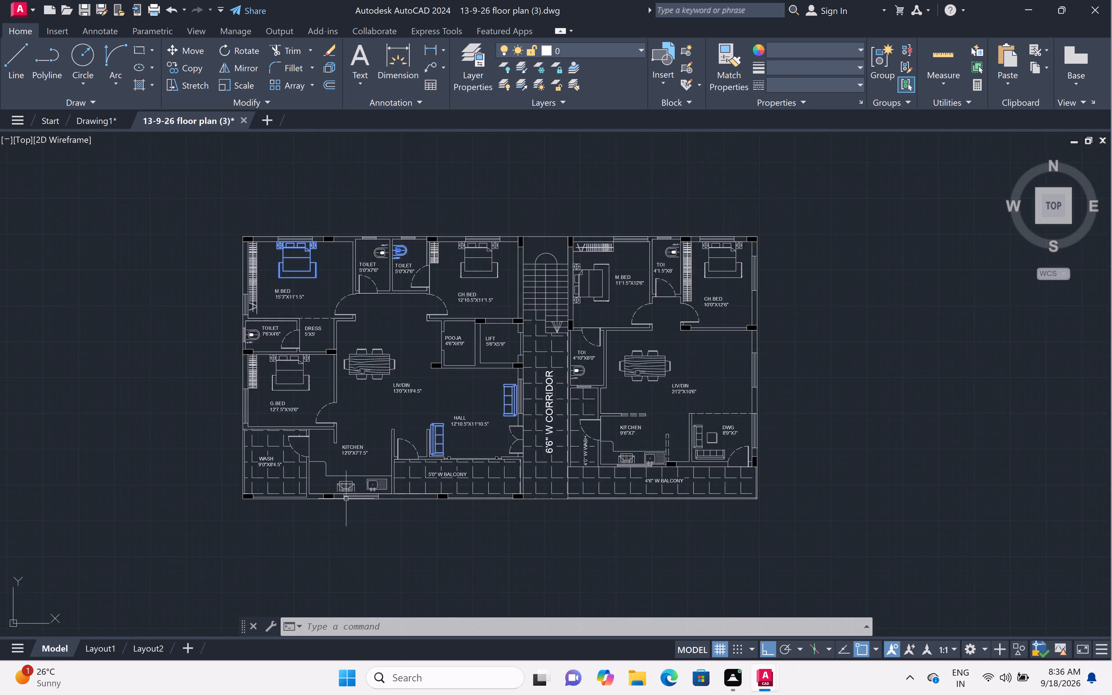
{"action": "scroll", "coordinate": [346, 499], "scroll_direction": "up", "scroll_amount": 1}
{"action": "left_click", "coordinate": [344, 474]}
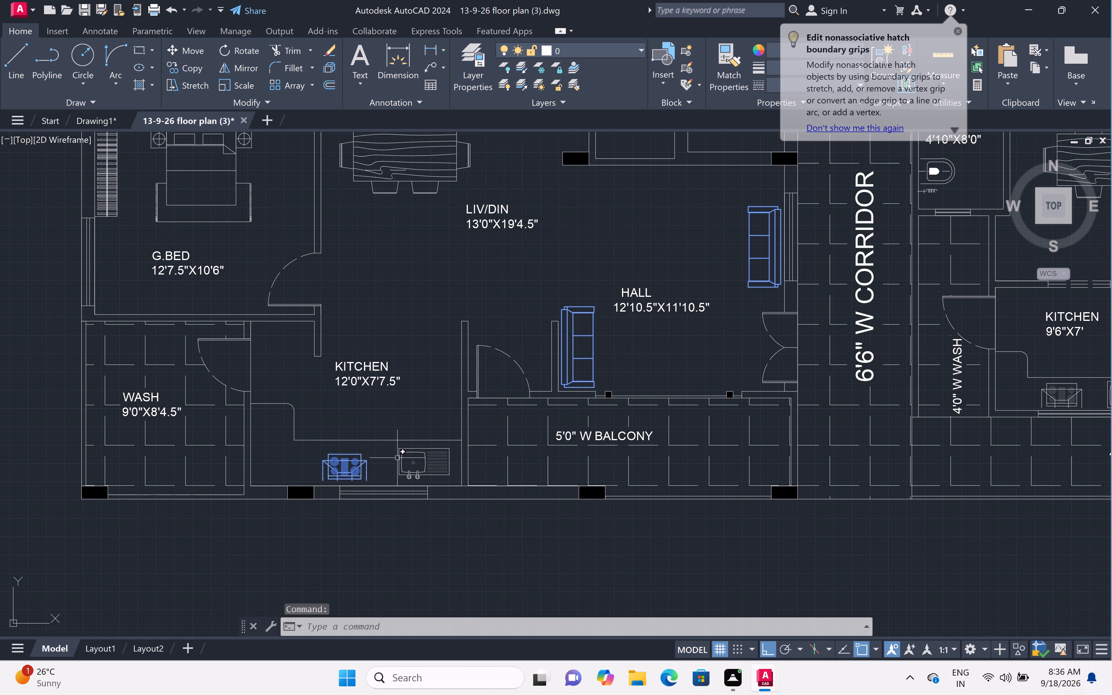
{"action": "left_click", "coordinate": [426, 469]}
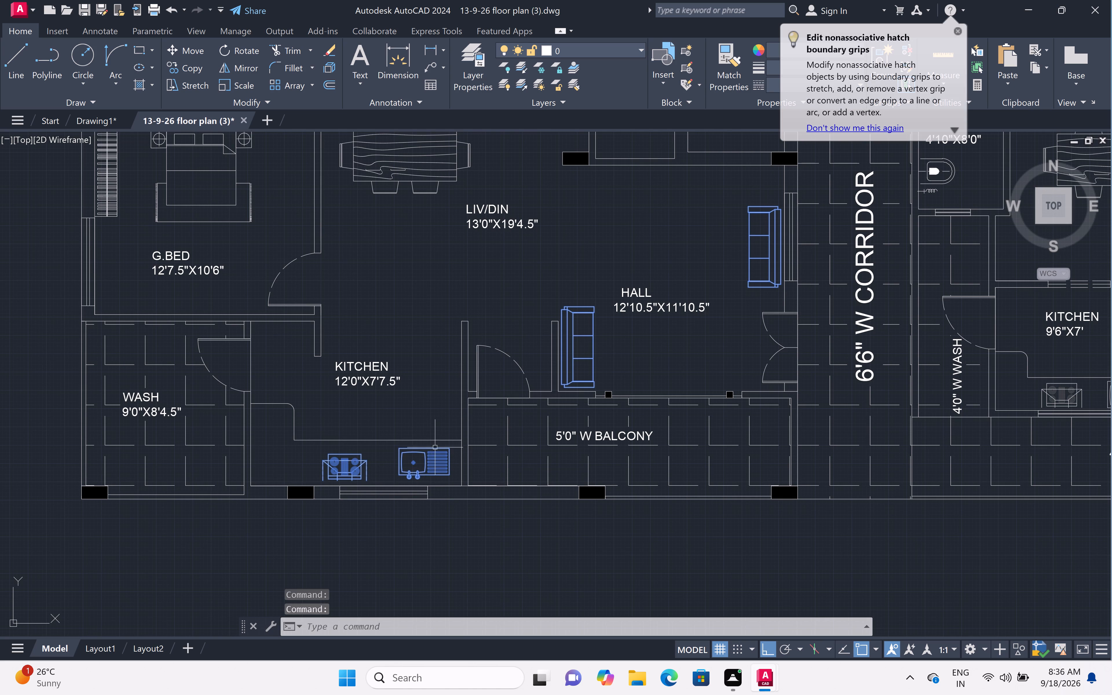
{"action": "scroll", "coordinate": [418, 424], "scroll_direction": "down", "scroll_amount": 3}
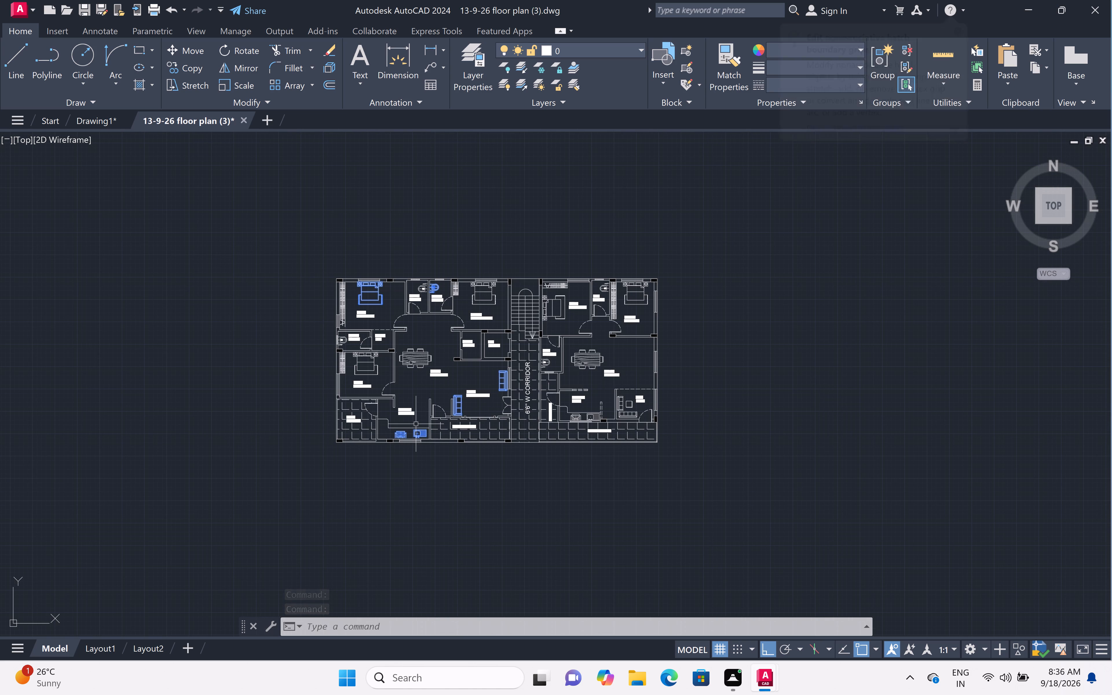
Copy the selected furniture and fixtures and paste them into Drawing1, in the empty space east of the floor plan.
{"action": "key", "text": "ctrl+c"}
{"action": "left_click", "coordinate": [103, 120]}
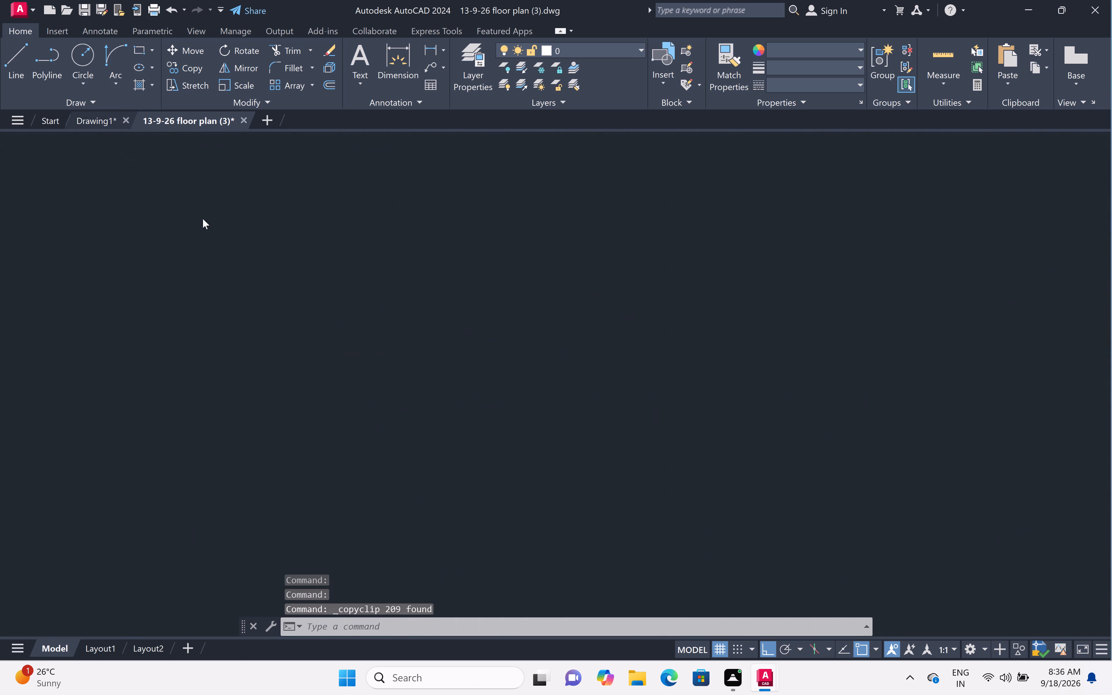
{"action": "scroll", "coordinate": [284, 223], "scroll_direction": "down", "scroll_amount": 4}
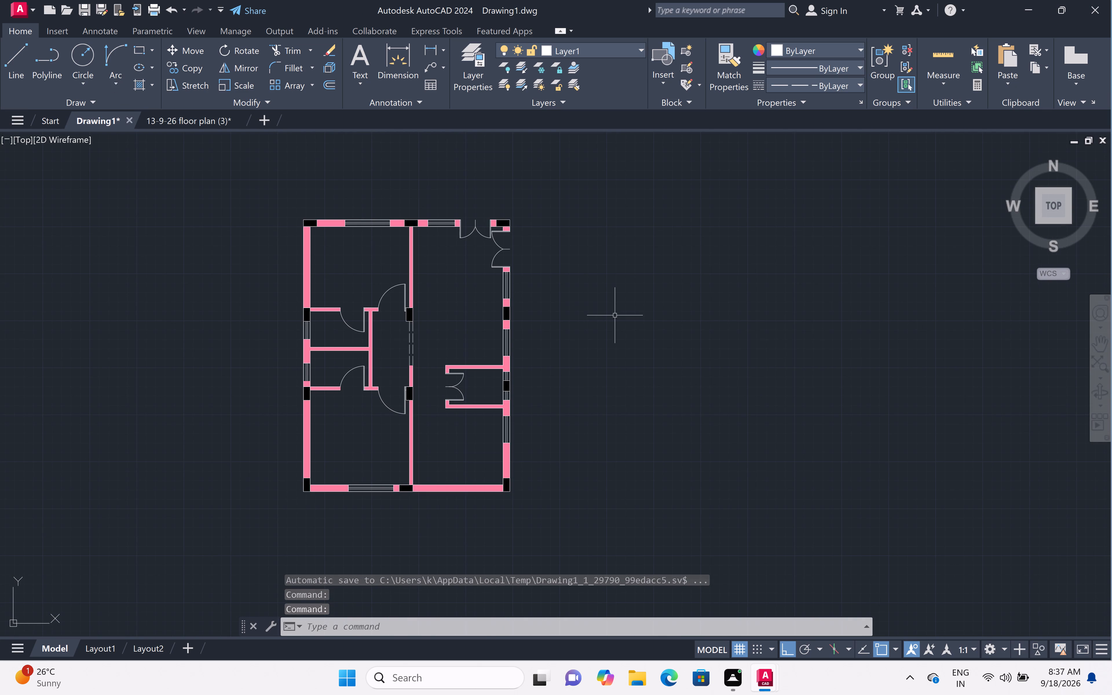
{"action": "key", "text": "ctrl+v"}
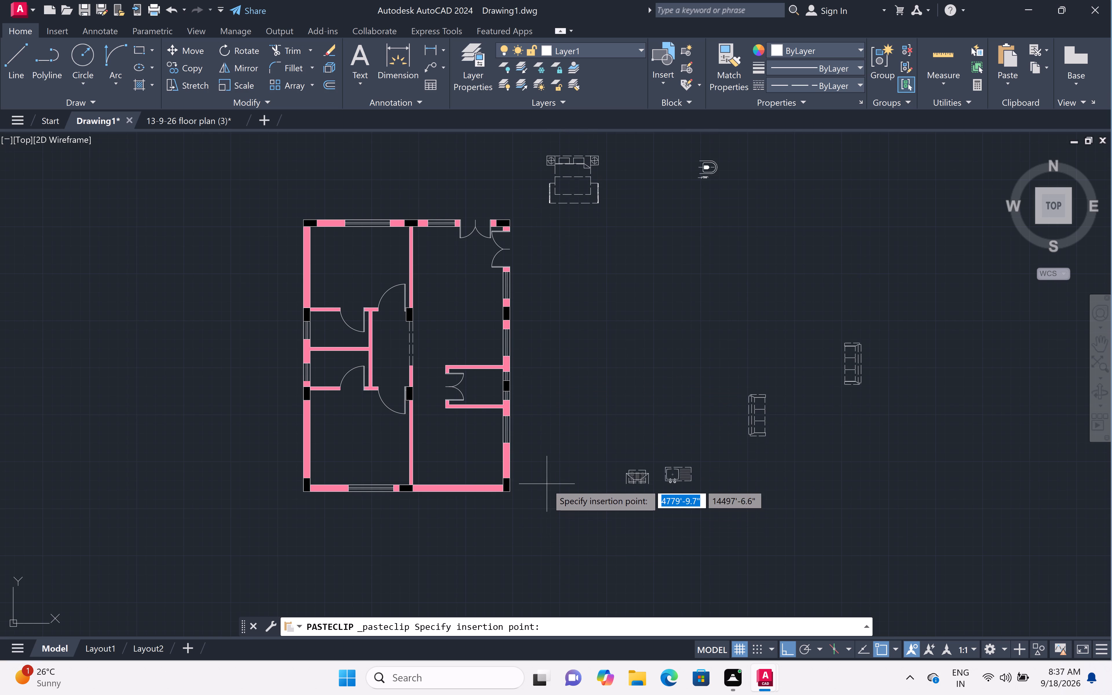
{"action": "left_click", "coordinate": [555, 490]}
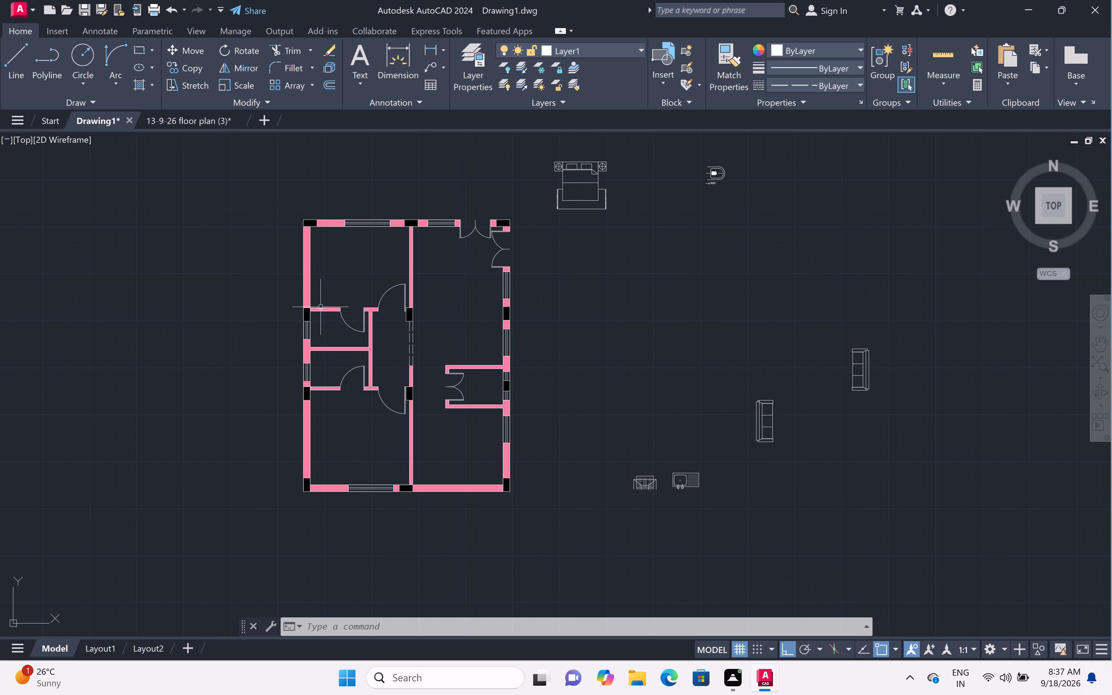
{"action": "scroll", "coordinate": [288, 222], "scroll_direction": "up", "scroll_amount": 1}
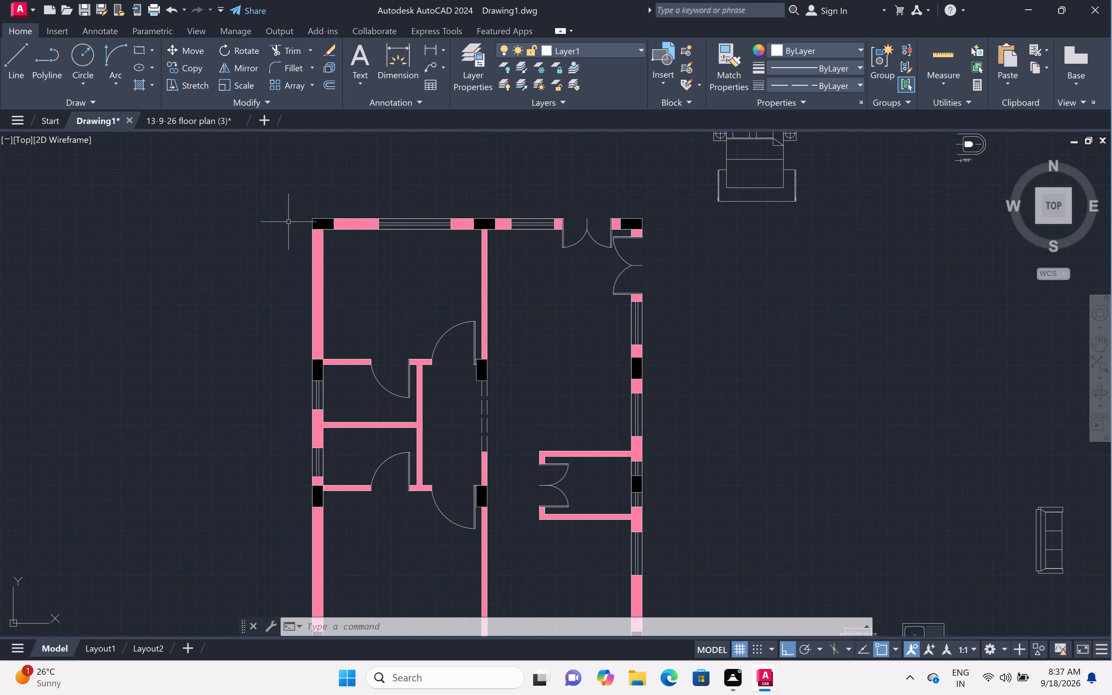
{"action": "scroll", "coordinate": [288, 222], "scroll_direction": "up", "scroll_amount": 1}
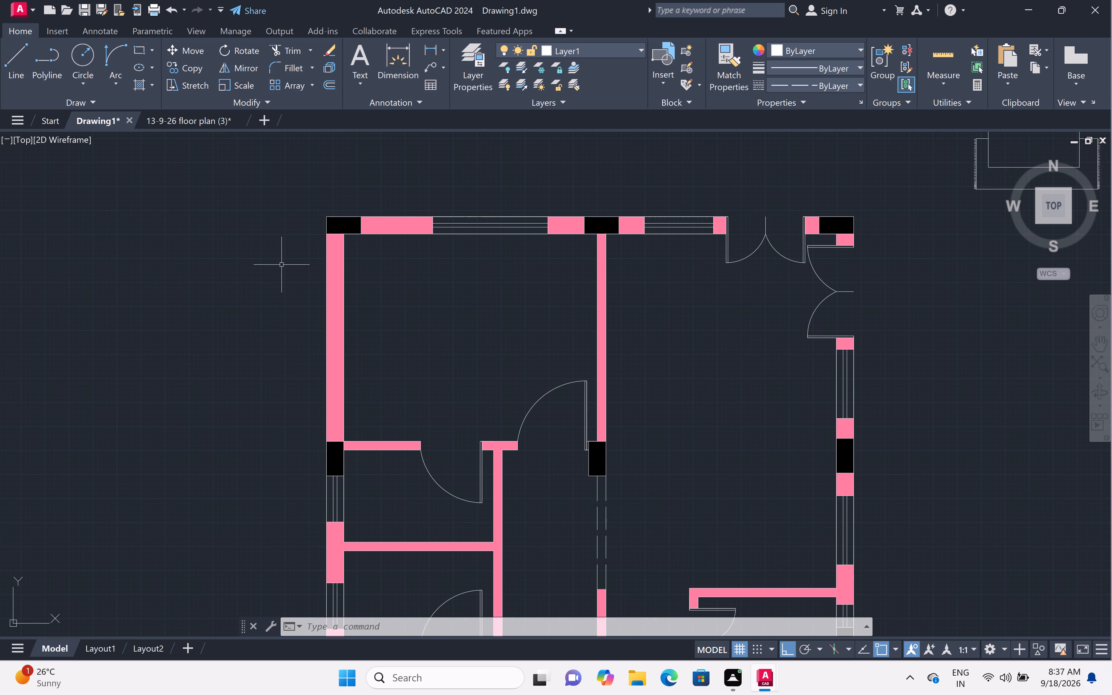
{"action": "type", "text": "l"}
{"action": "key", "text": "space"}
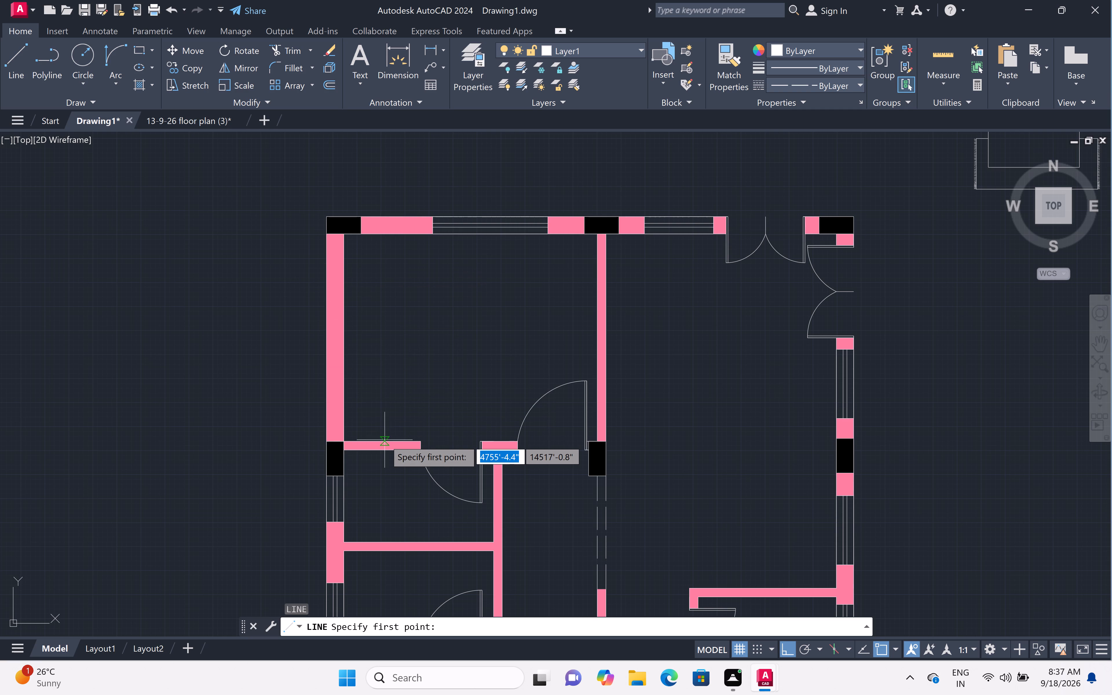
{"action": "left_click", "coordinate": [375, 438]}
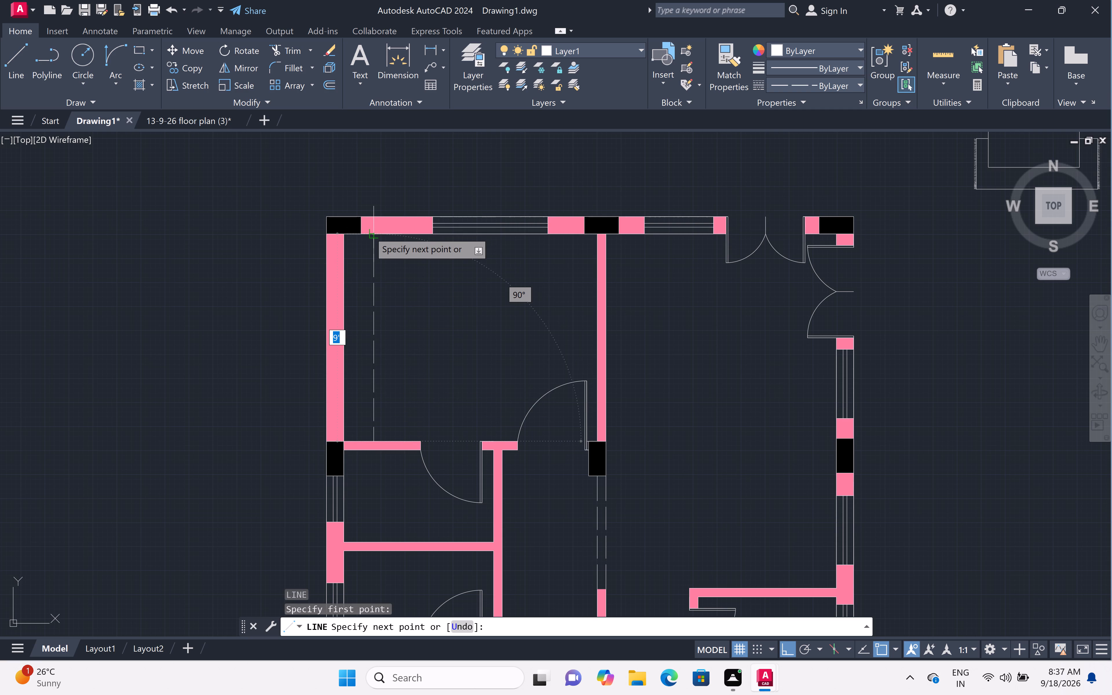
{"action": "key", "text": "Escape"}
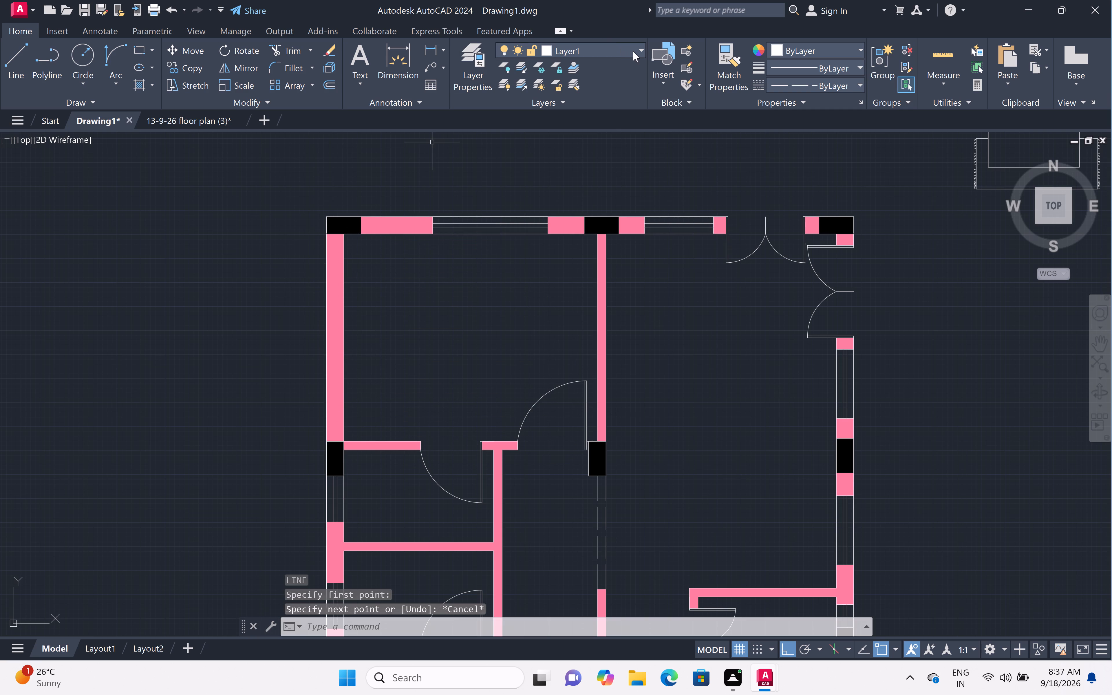
Make layer 0 current and draw a vertical line about 9' long across the upper-left room, from its lower wall to its top wall.
{"action": "left_click", "coordinate": [639, 51]}
{"action": "left_click", "coordinate": [623, 66]}
{"action": "key", "text": "l"}
{"action": "key", "text": "space"}
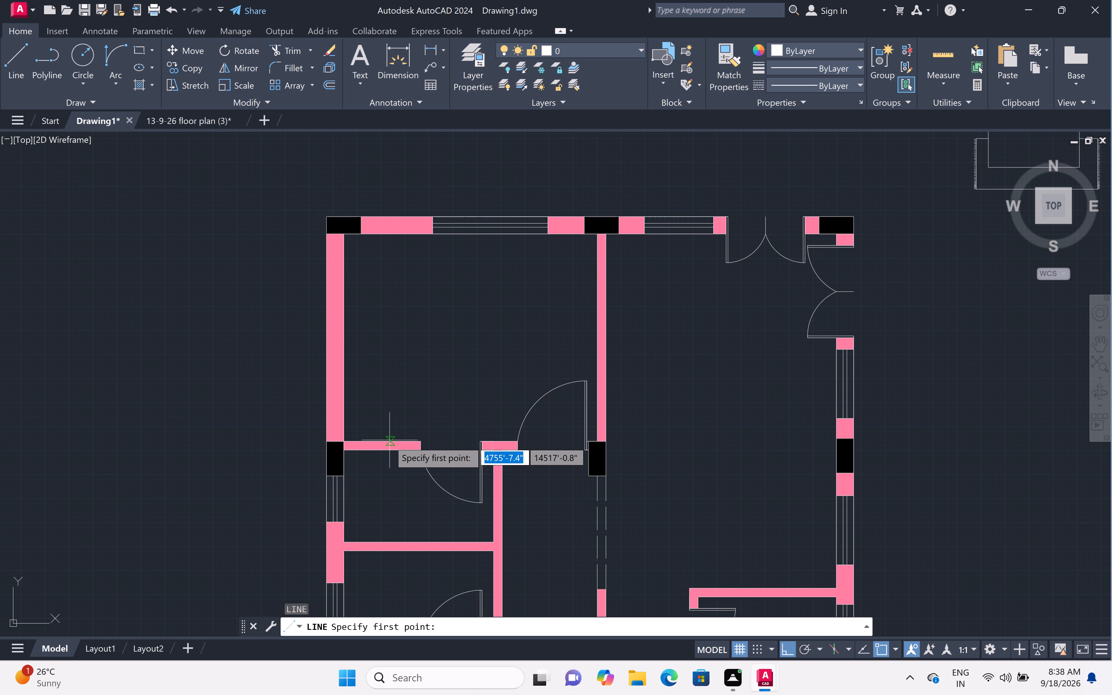
{"action": "left_click_drag", "start_coordinate": [389, 441], "coordinate": [389, 438]}
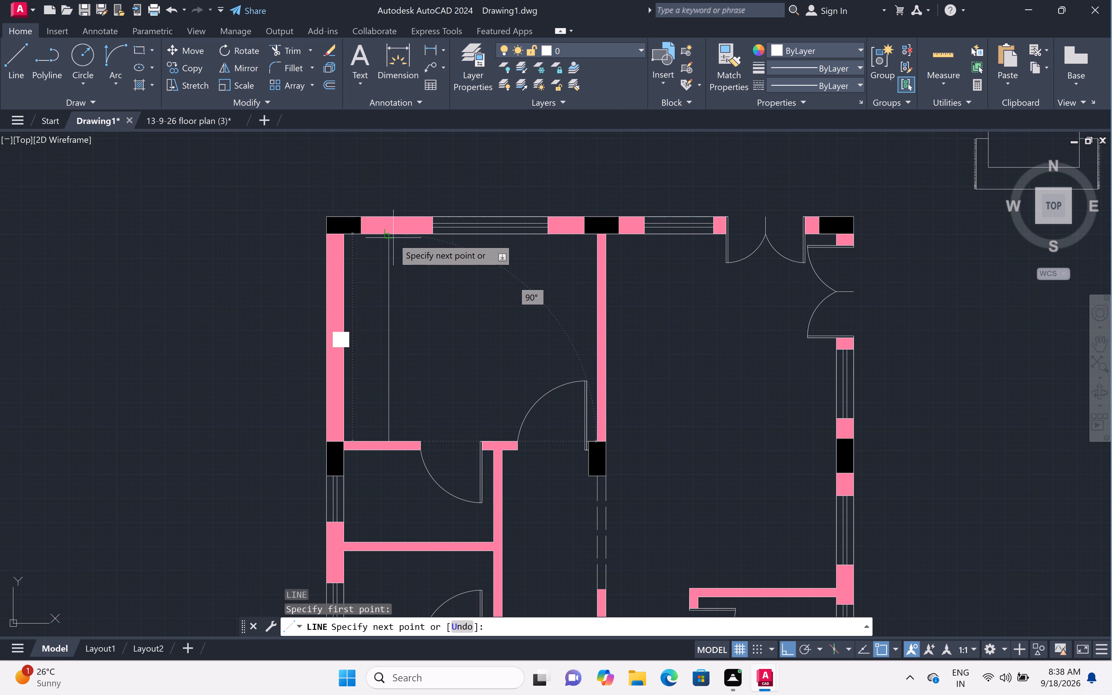
{"action": "left_click", "coordinate": [388, 234]}
{"action": "key", "text": "space"}
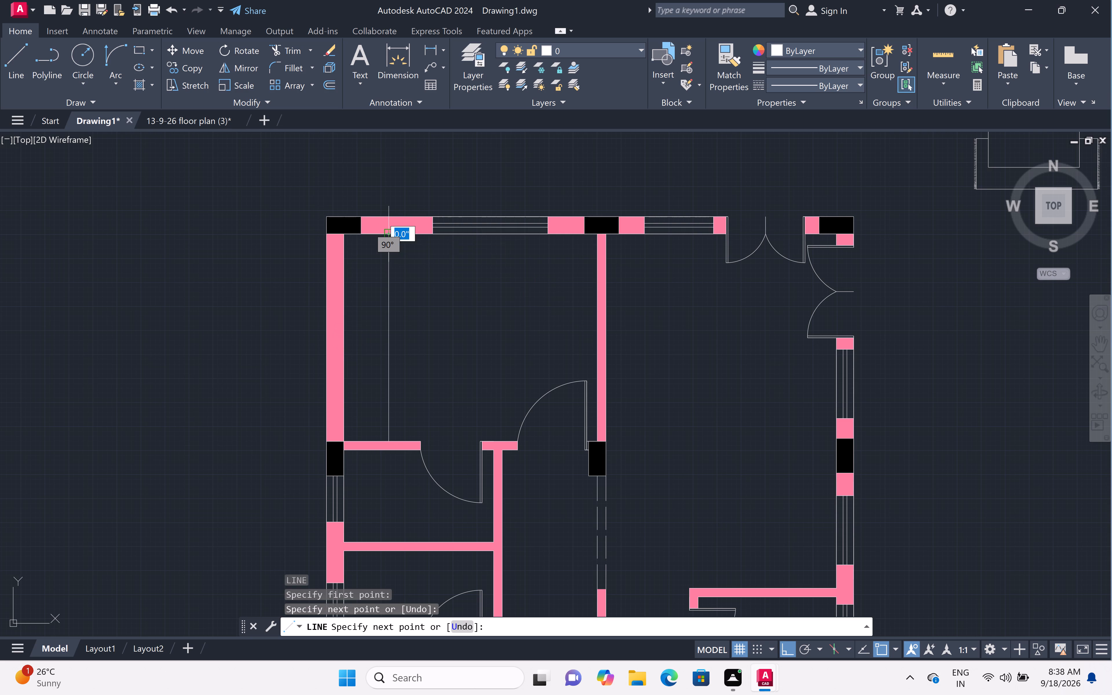
Move the pasted bed set horizontally to the empty space west of the floor plan.
{"action": "scroll", "coordinate": [390, 232], "scroll_direction": "down", "scroll_amount": 4}
{"action": "left_click", "coordinate": [520, 188]}
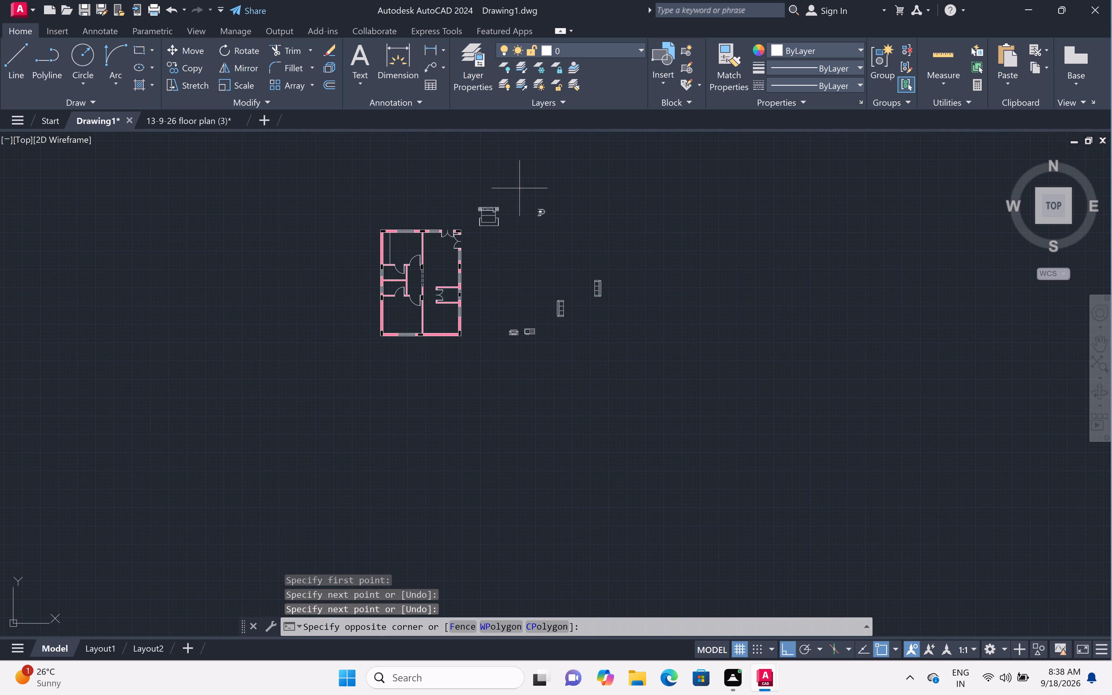
{"action": "left_click", "coordinate": [473, 245]}
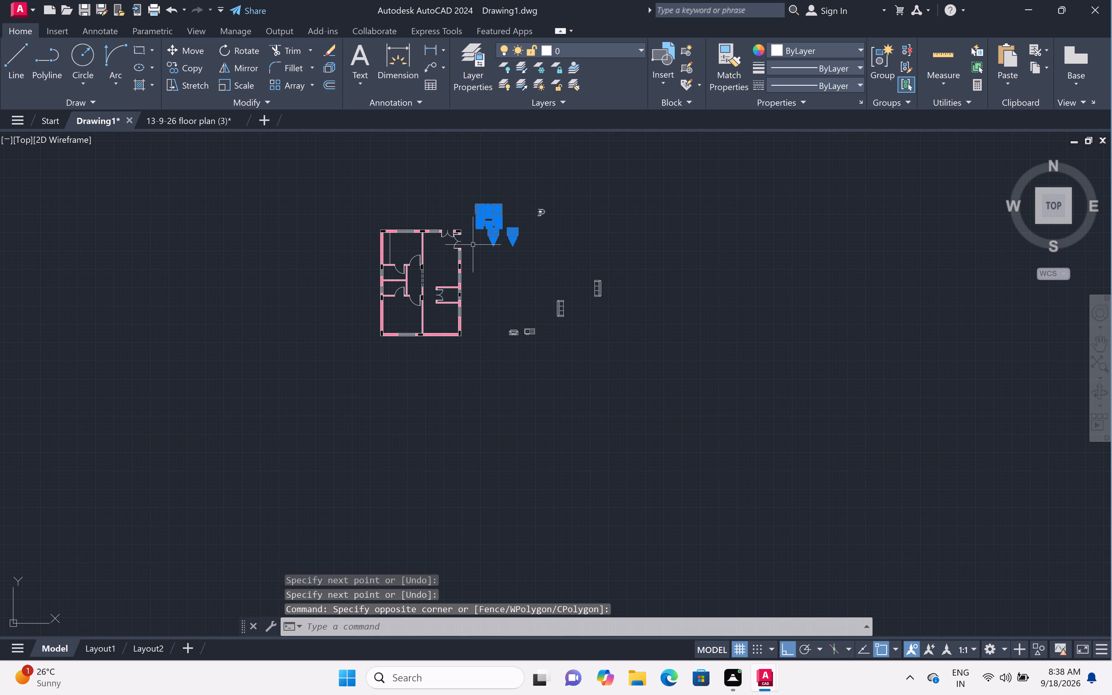
{"action": "key", "text": "m"}
{"action": "key", "text": "space"}
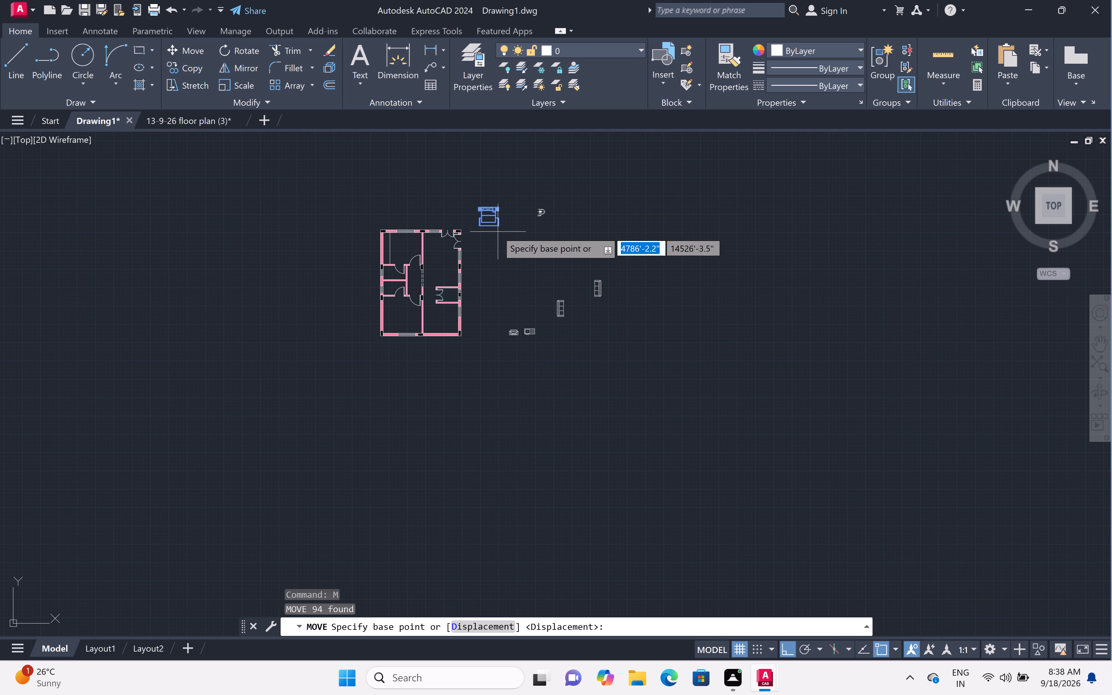
{"action": "left_click", "coordinate": [494, 226]}
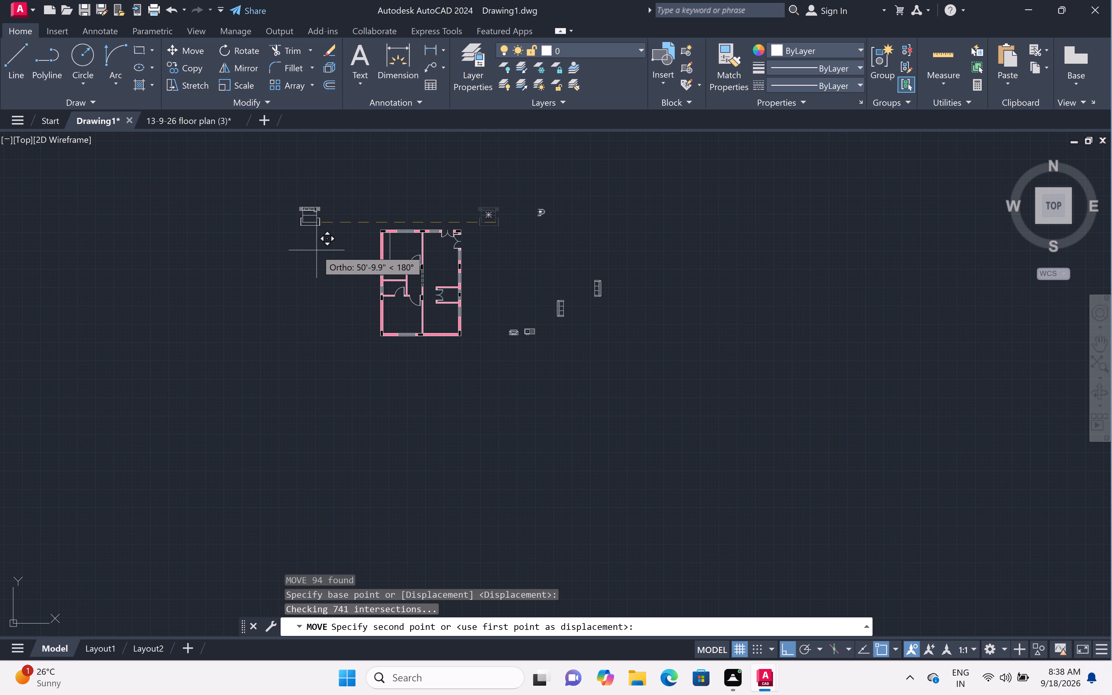
{"action": "left_click", "coordinate": [305, 247]}
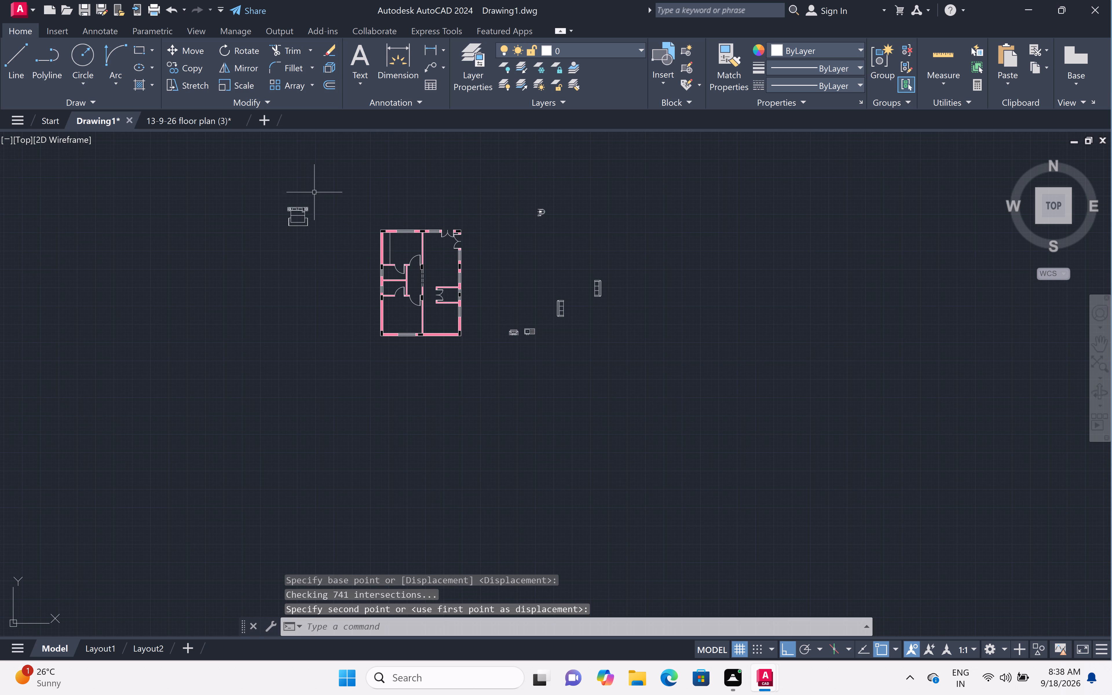
Copy the bed set west of the floor plan straight down by about 21'-6".
{"action": "left_click", "coordinate": [320, 195]}
{"action": "left_click", "coordinate": [263, 233]}
{"action": "type", "text": "co"}
{"action": "key", "text": "space"}
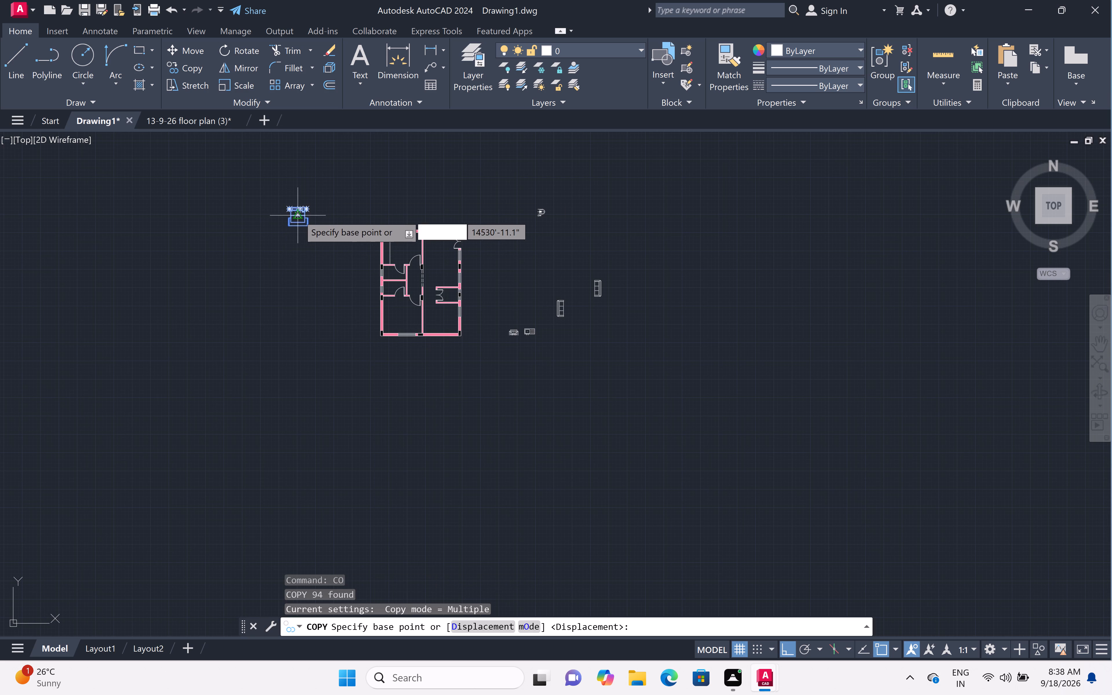
{"action": "left_click", "coordinate": [298, 215]}
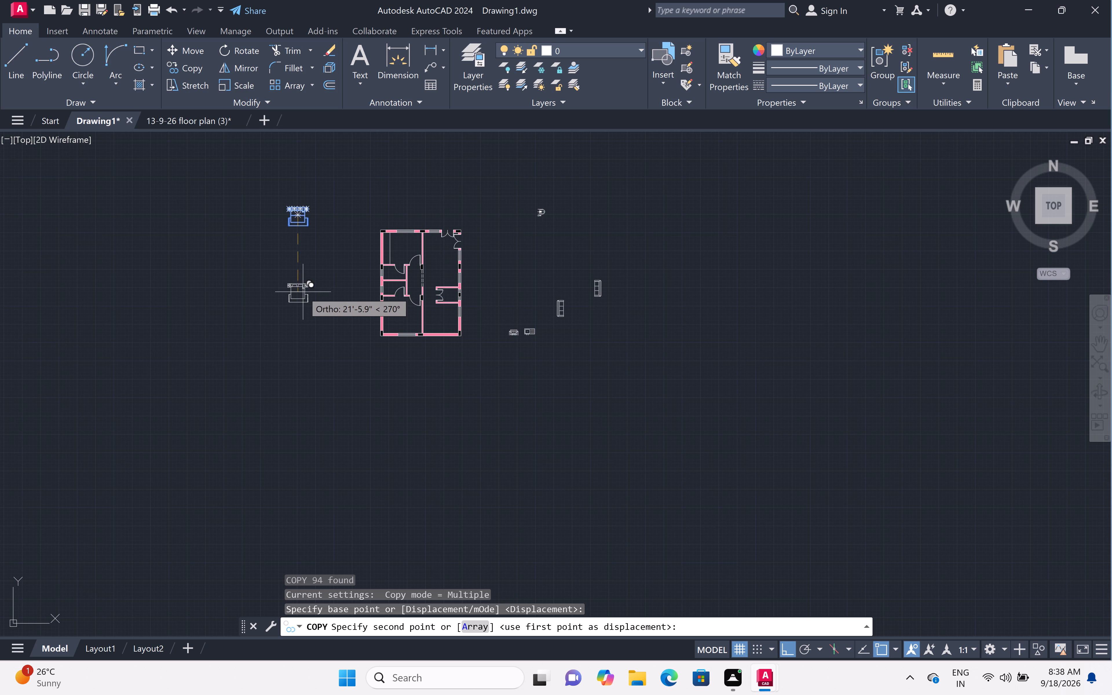
{"action": "left_click", "coordinate": [303, 292]}
{"action": "key", "text": "Escape"}
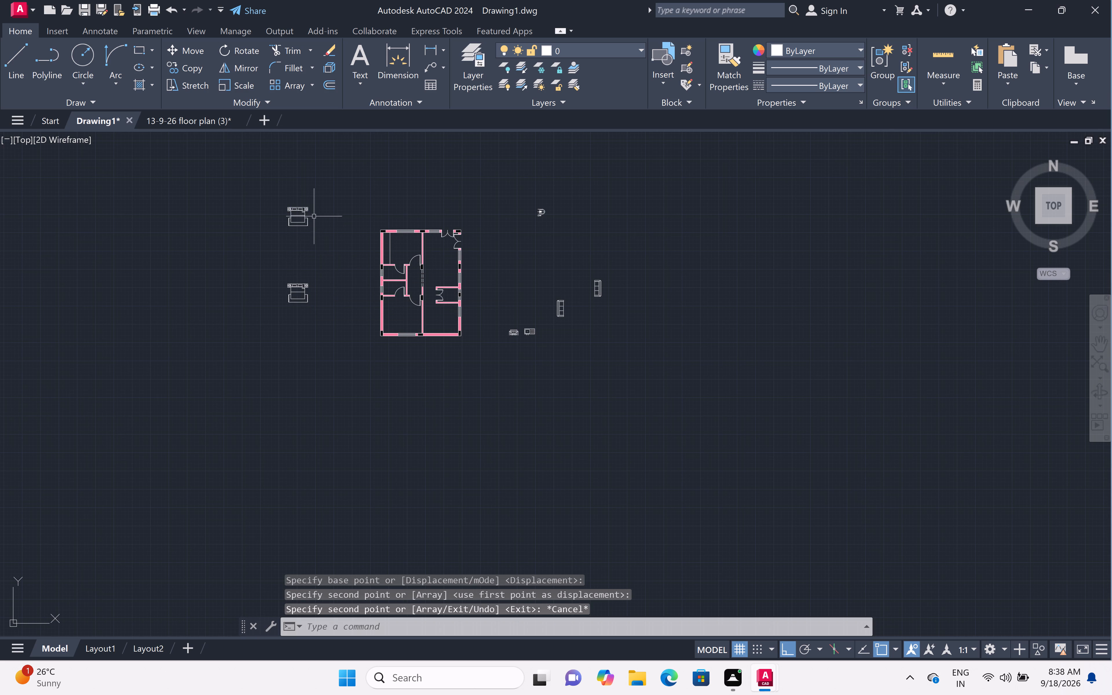
Rotate the upper bed set 90° counterclockwise so that its headboard faces west.
{"action": "scroll", "coordinate": [279, 186], "scroll_direction": "up", "scroll_amount": 2}
{"action": "left_click", "coordinate": [385, 216]}
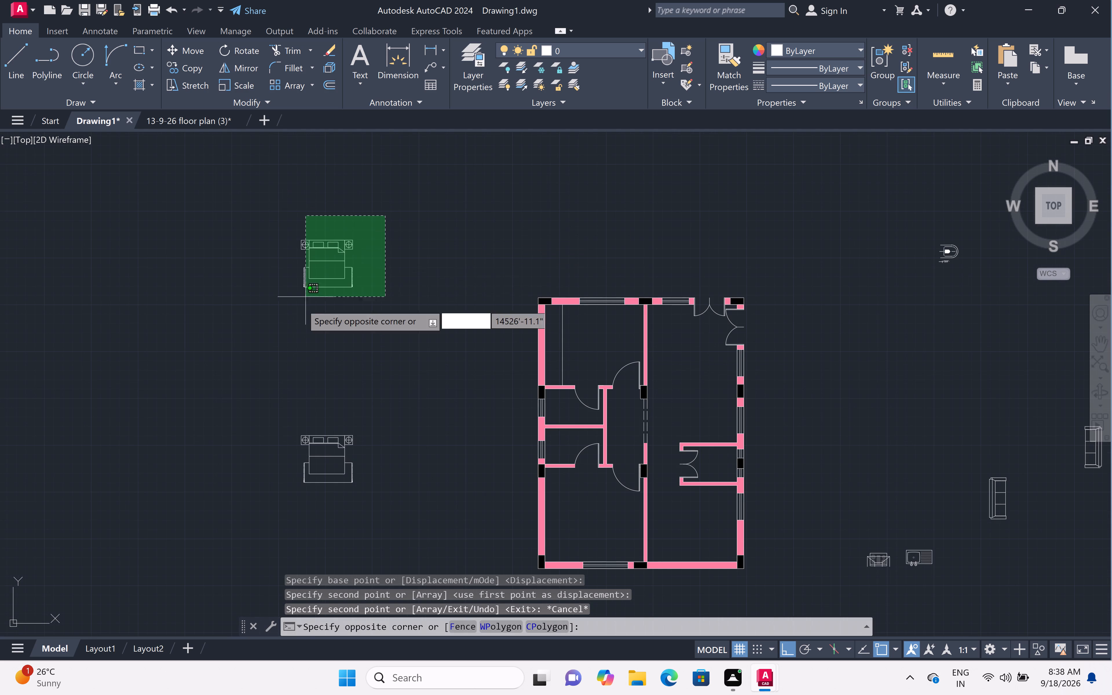
{"action": "left_click", "coordinate": [278, 329]}
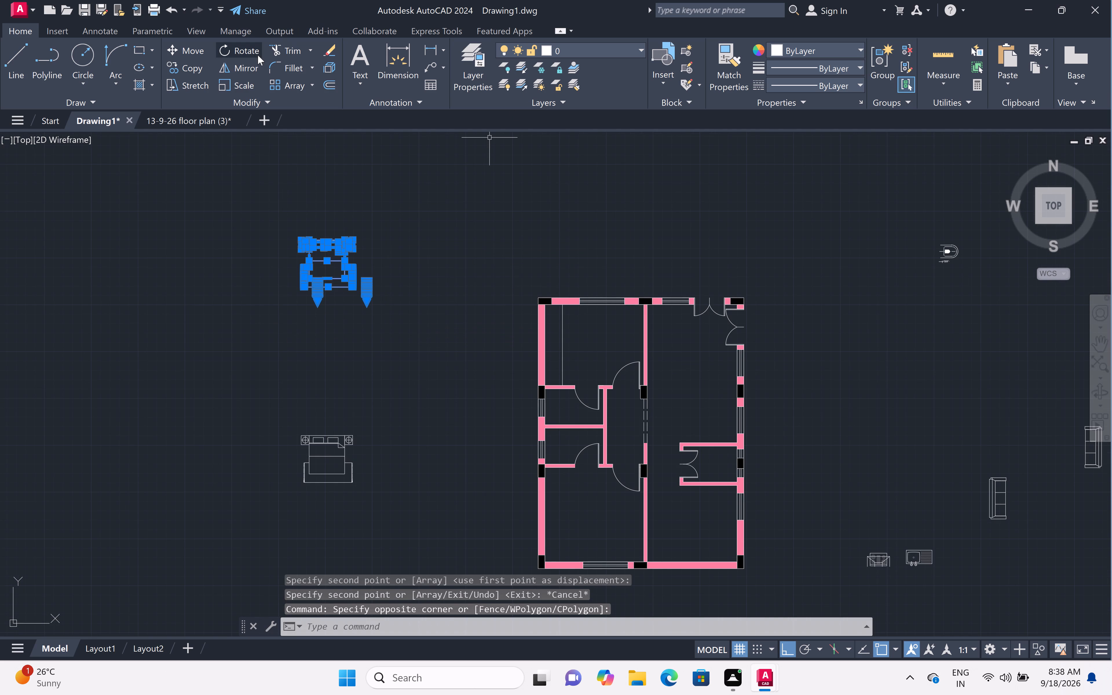
{"action": "left_click", "coordinate": [252, 55]}
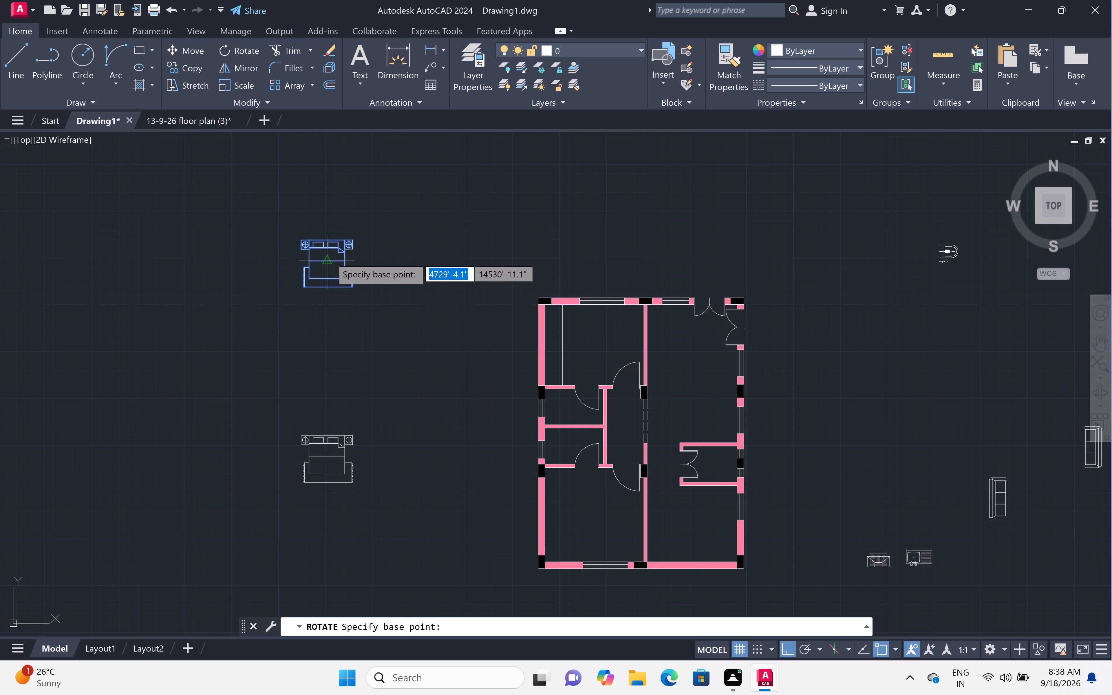
{"action": "left_click", "coordinate": [329, 257]}
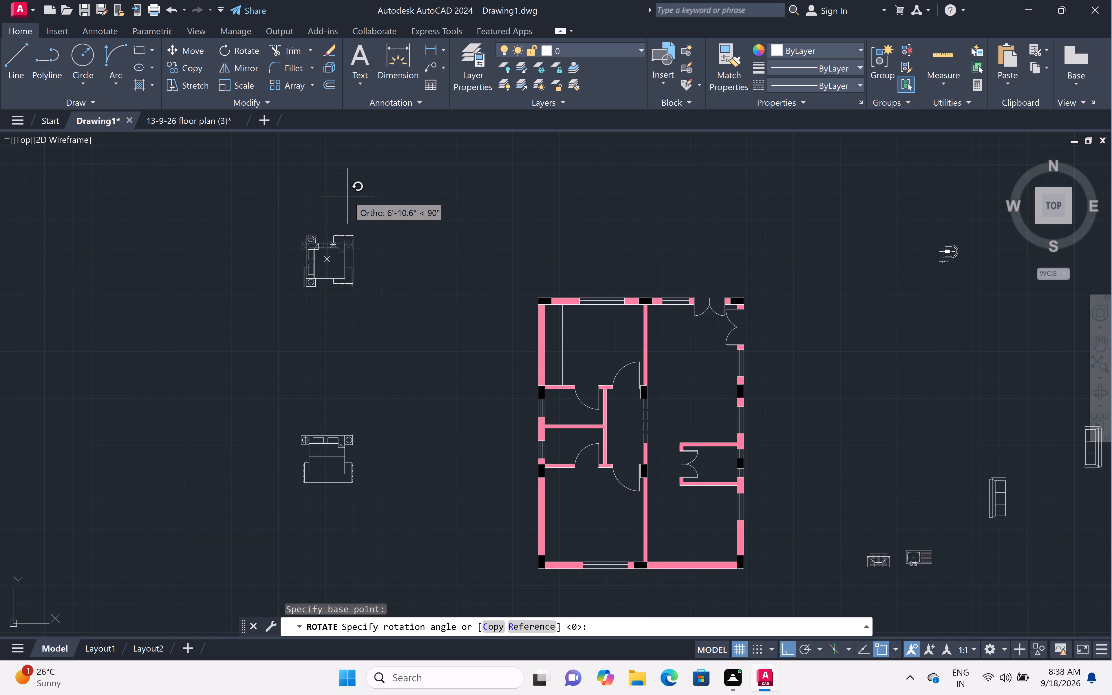
{"action": "left_click", "coordinate": [347, 195]}
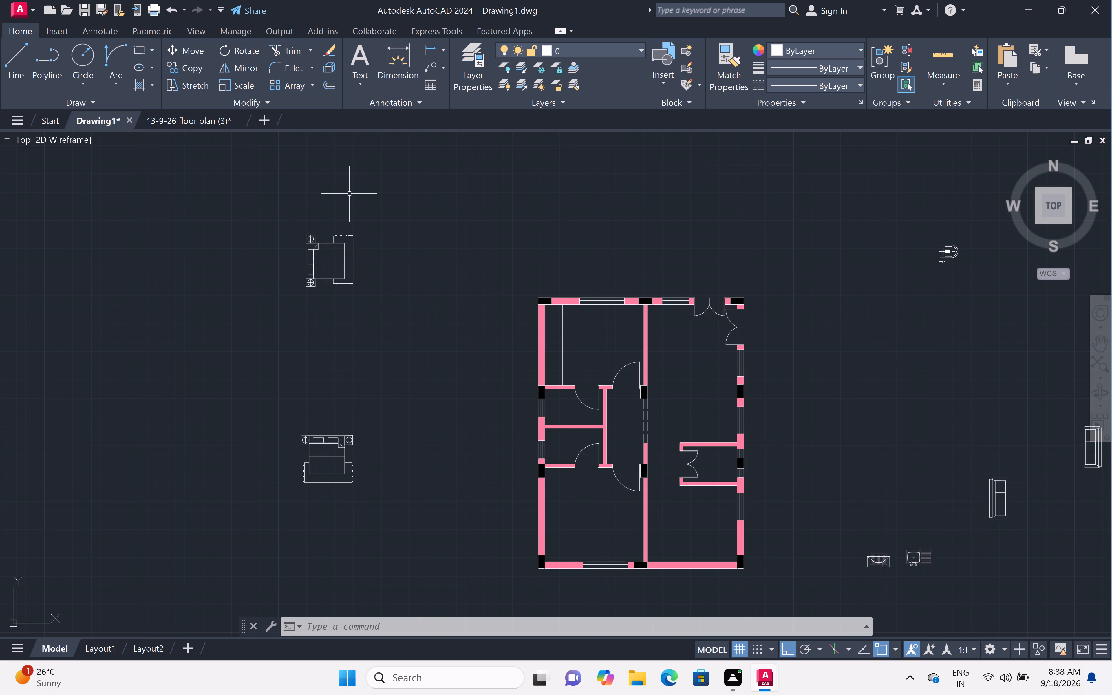
Rotate the lower bed set 180° so that its headboard faces south.
{"action": "scroll", "coordinate": [387, 361], "scroll_direction": "down", "scroll_amount": 1}
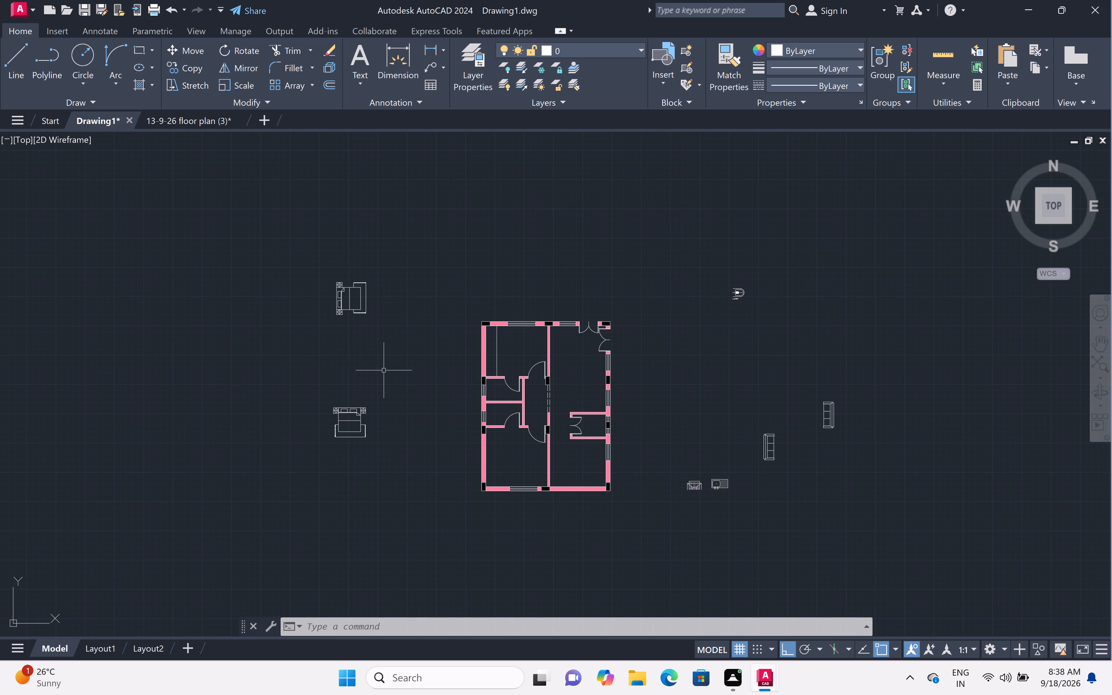
{"action": "left_click", "coordinate": [393, 393]}
{"action": "left_click", "coordinate": [295, 466]}
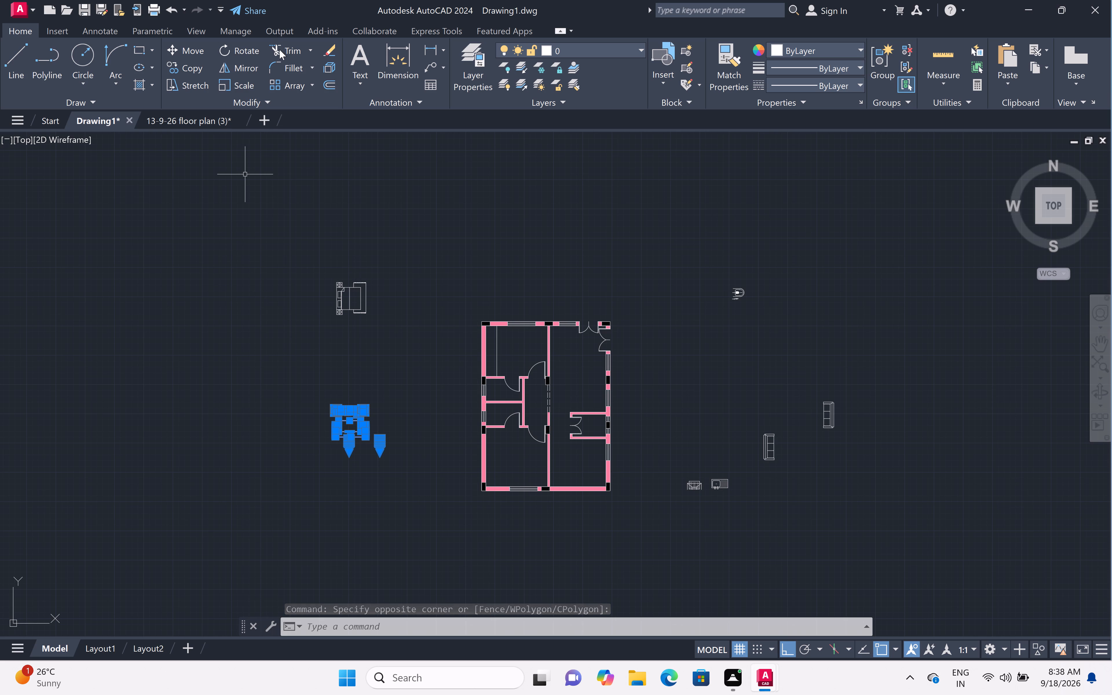
{"action": "left_click", "coordinate": [249, 48]}
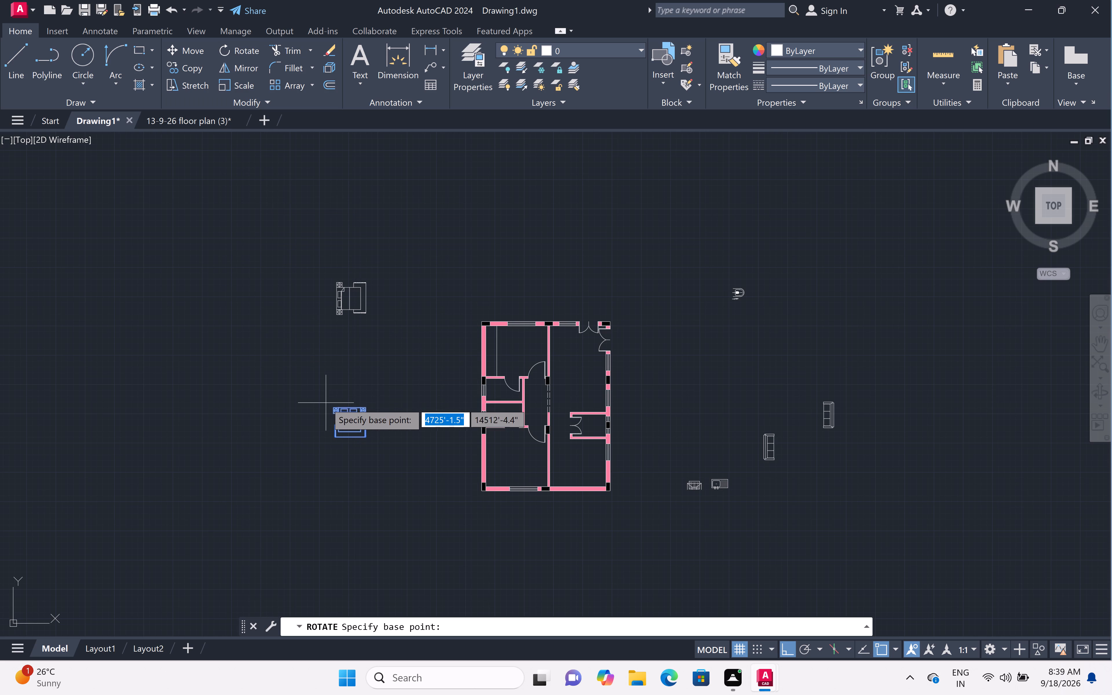
{"action": "double_click", "coordinate": [355, 406]}
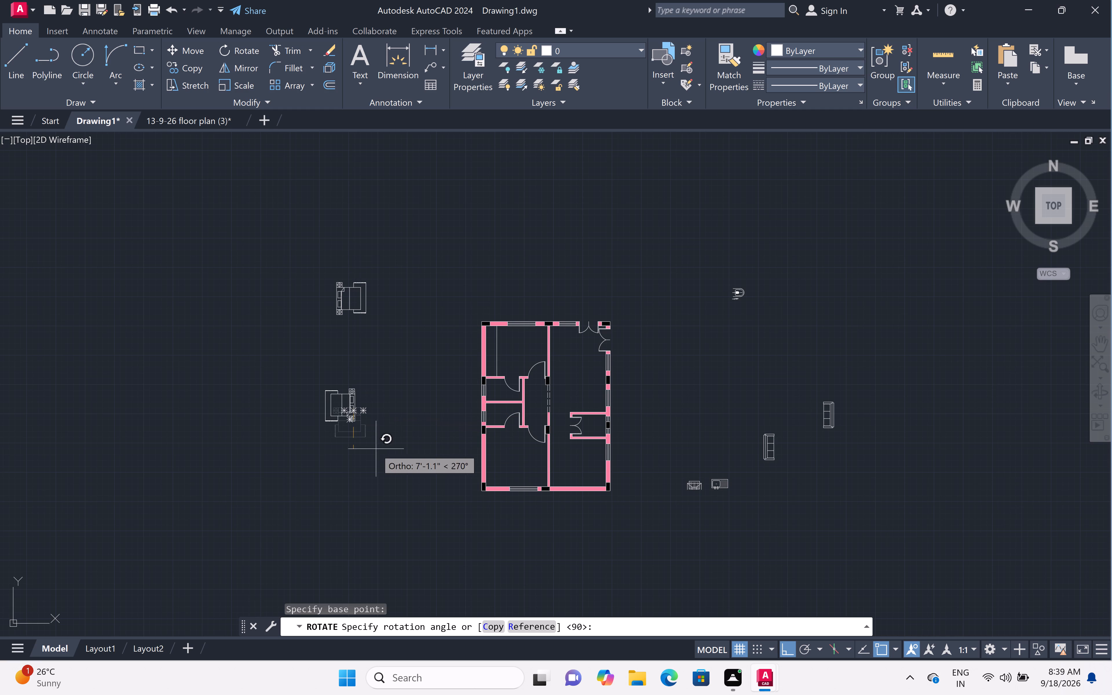
{"action": "left_click", "coordinate": [253, 391]}
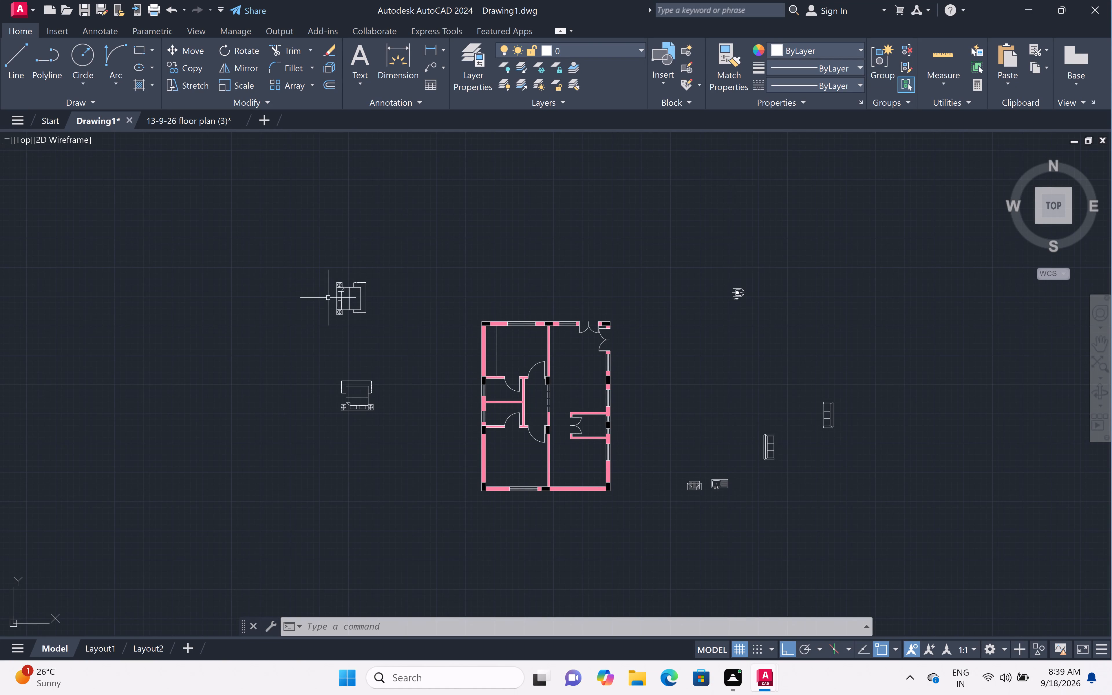
With Ortho off, move the upper bed set by its headboard into the upper-left room, just east of the vertical line.
{"action": "scroll", "coordinate": [336, 308], "scroll_direction": "up", "scroll_amount": 3}
{"action": "scroll", "coordinate": [348, 290], "scroll_direction": "down", "scroll_amount": 1}
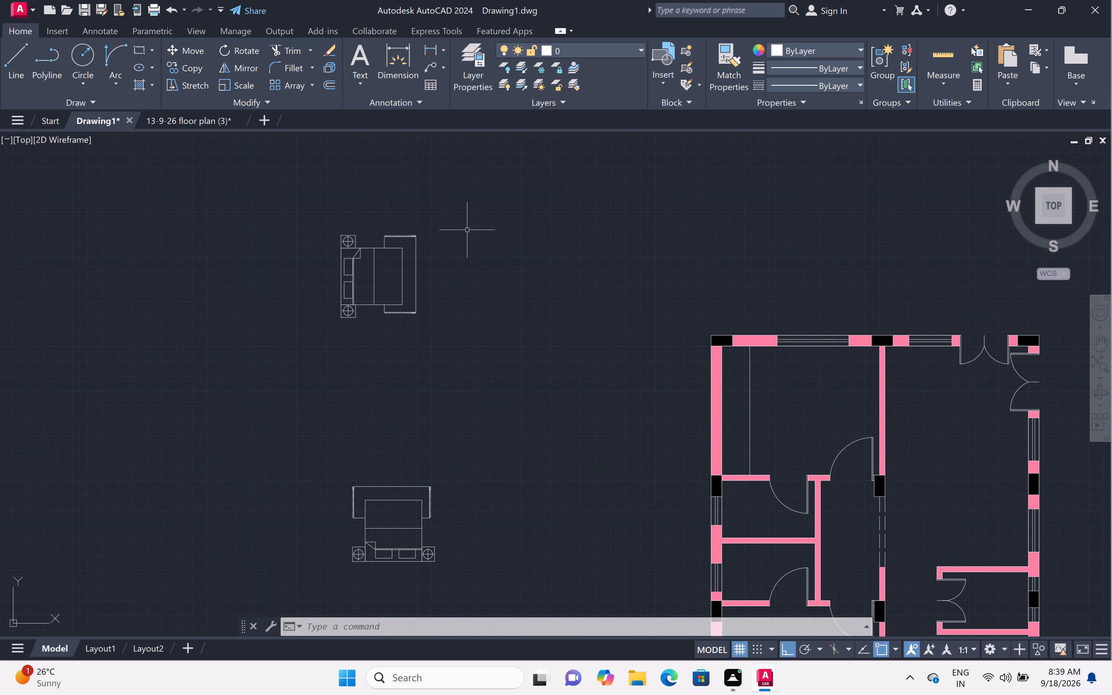
{"action": "left_click", "coordinate": [471, 211]}
{"action": "left_click", "coordinate": [312, 369]}
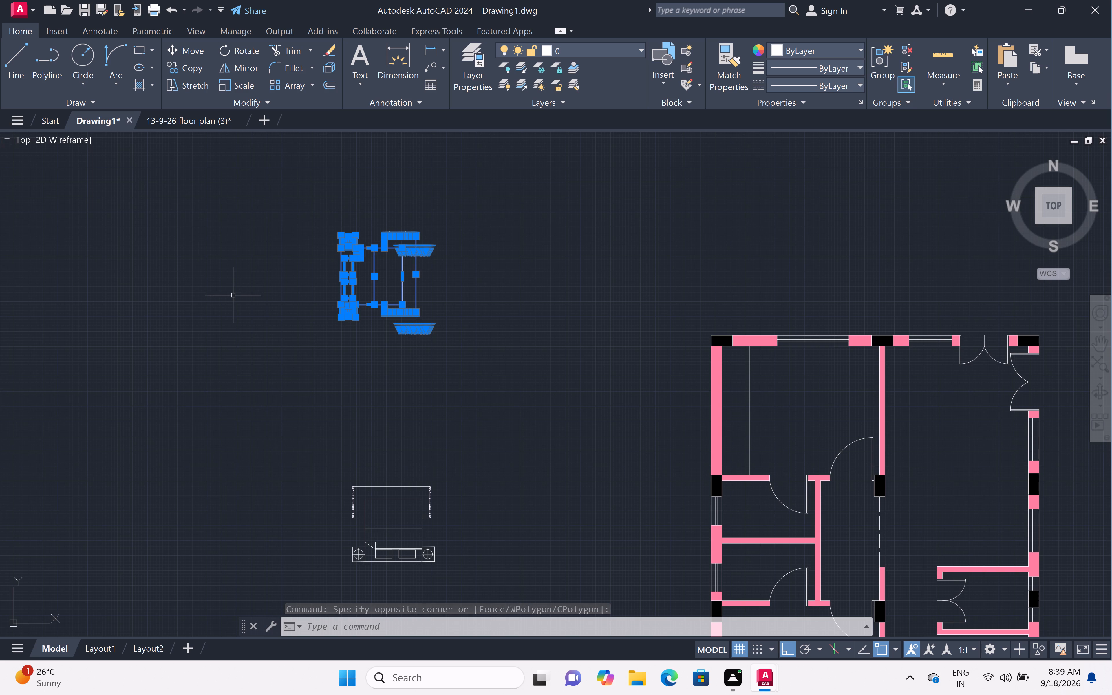
{"action": "type", "text": "m"}
{"action": "key", "text": "space"}
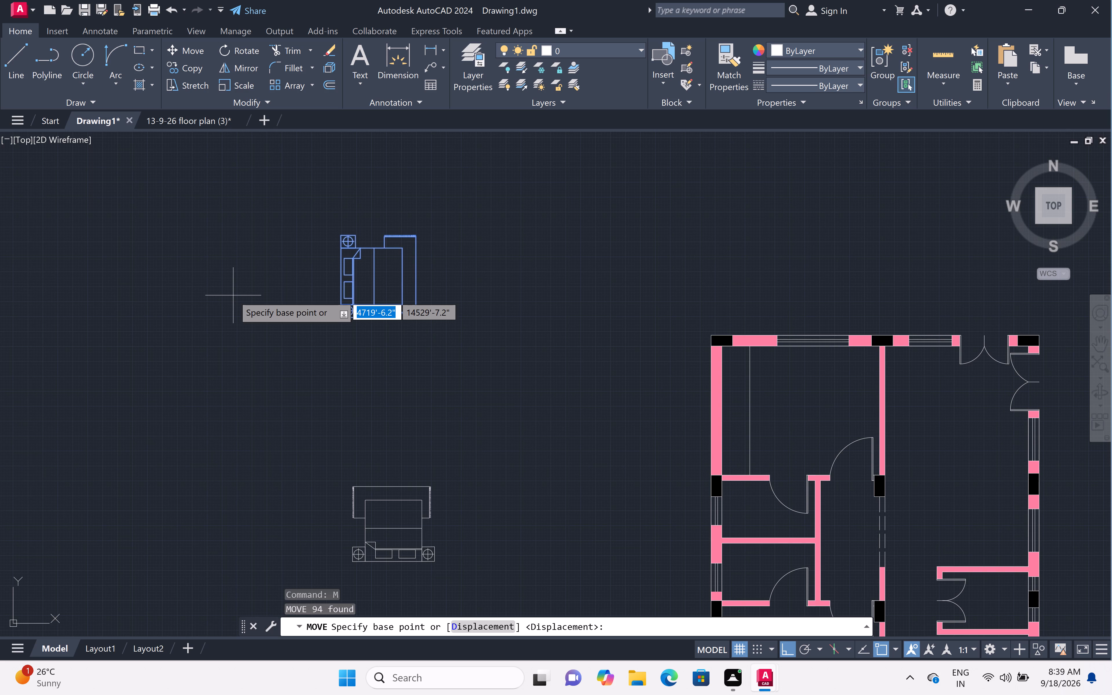
{"action": "double_click", "coordinate": [339, 278]}
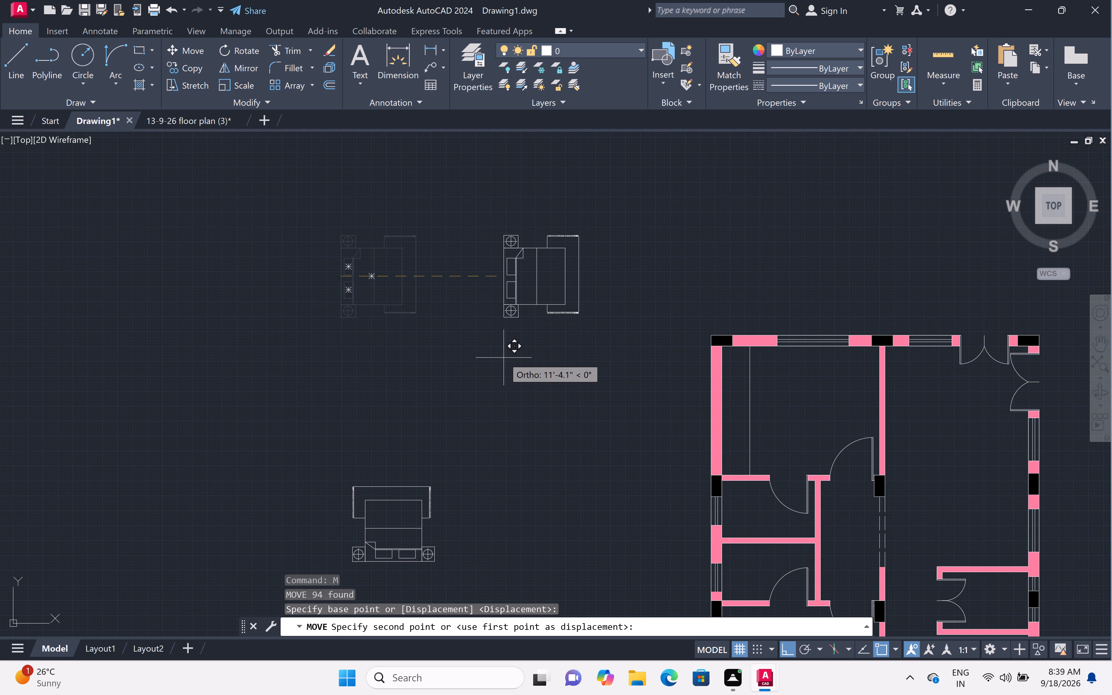
{"action": "key", "text": "F8"}
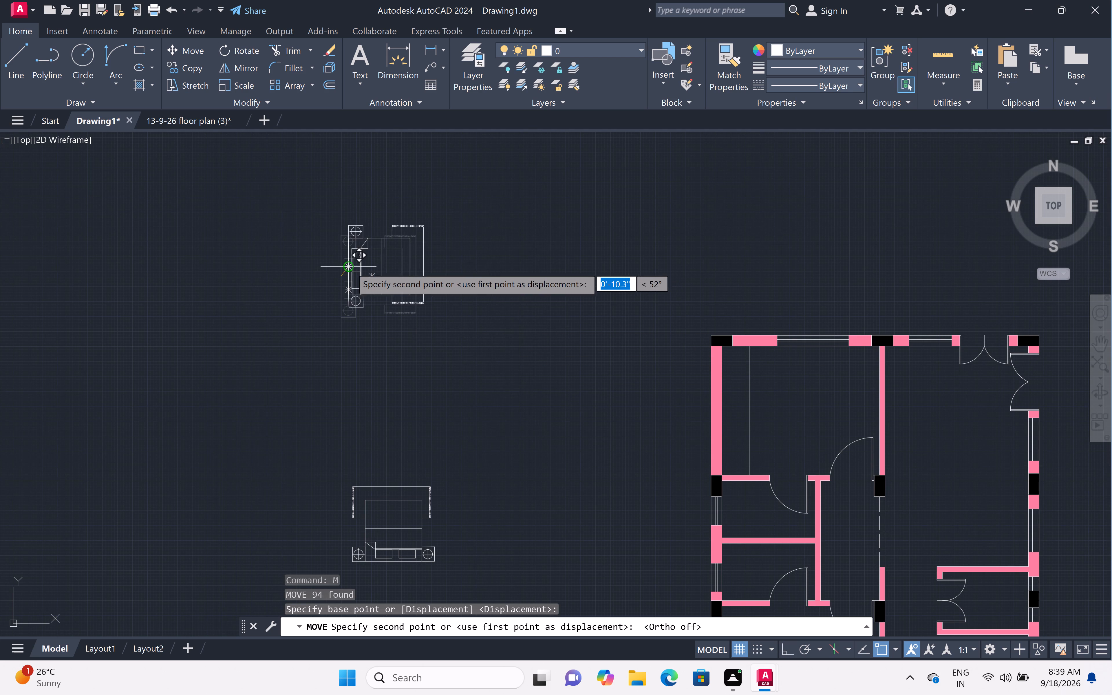
{"action": "scroll", "coordinate": [504, 316], "scroll_direction": "down", "scroll_amount": 2}
{"action": "scroll", "coordinate": [614, 349], "scroll_direction": "up", "scroll_amount": 3}
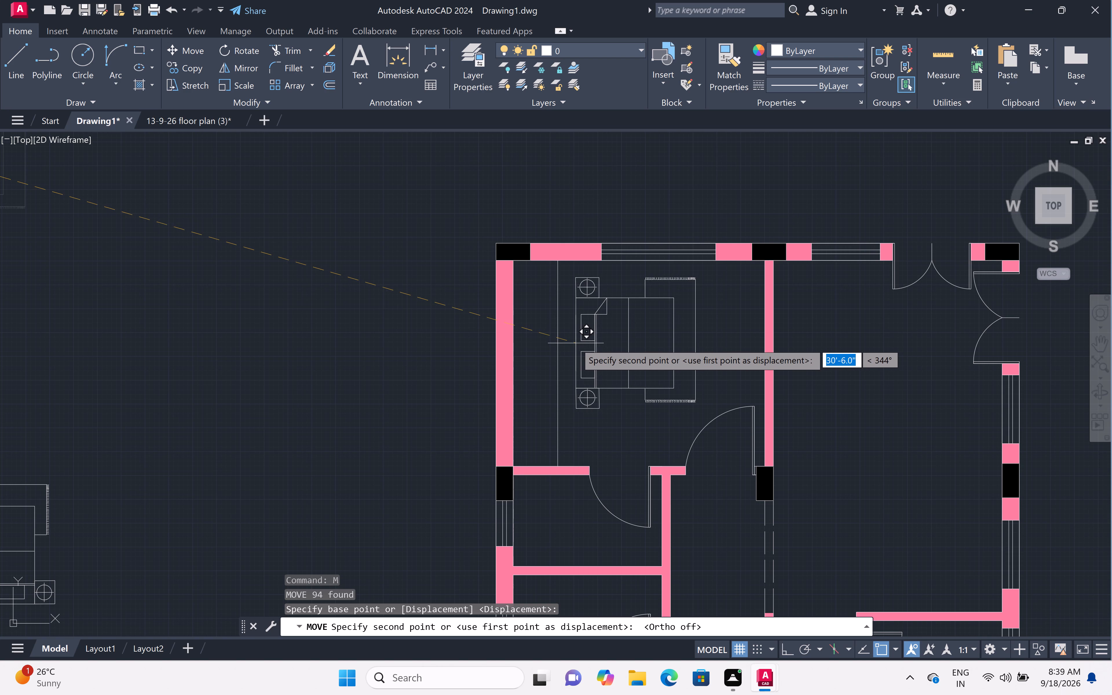
{"action": "double_click", "coordinate": [569, 339]}
{"action": "scroll", "coordinate": [517, 336], "scroll_direction": "down", "scroll_amount": 3}
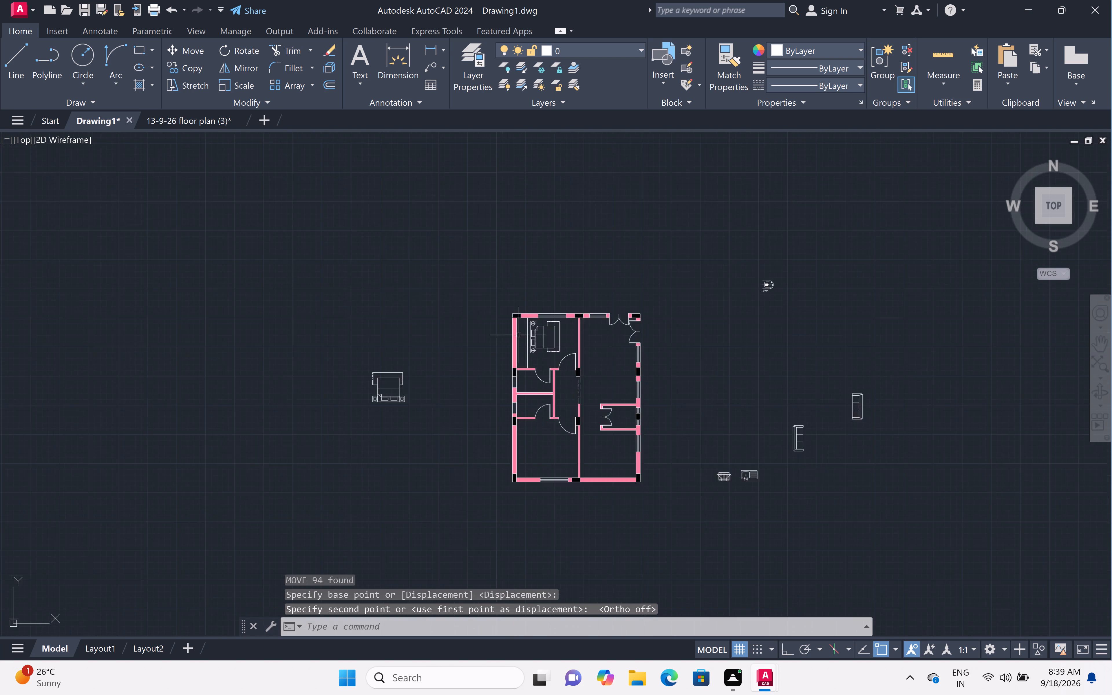
Move the lower bed set by its headboard edge into the lower-left room, just above the bottom wall's window.
{"action": "scroll", "coordinate": [518, 335], "scroll_direction": "down", "scroll_amount": 2}
{"action": "scroll", "coordinate": [528, 399], "scroll_direction": "up", "scroll_amount": 3}
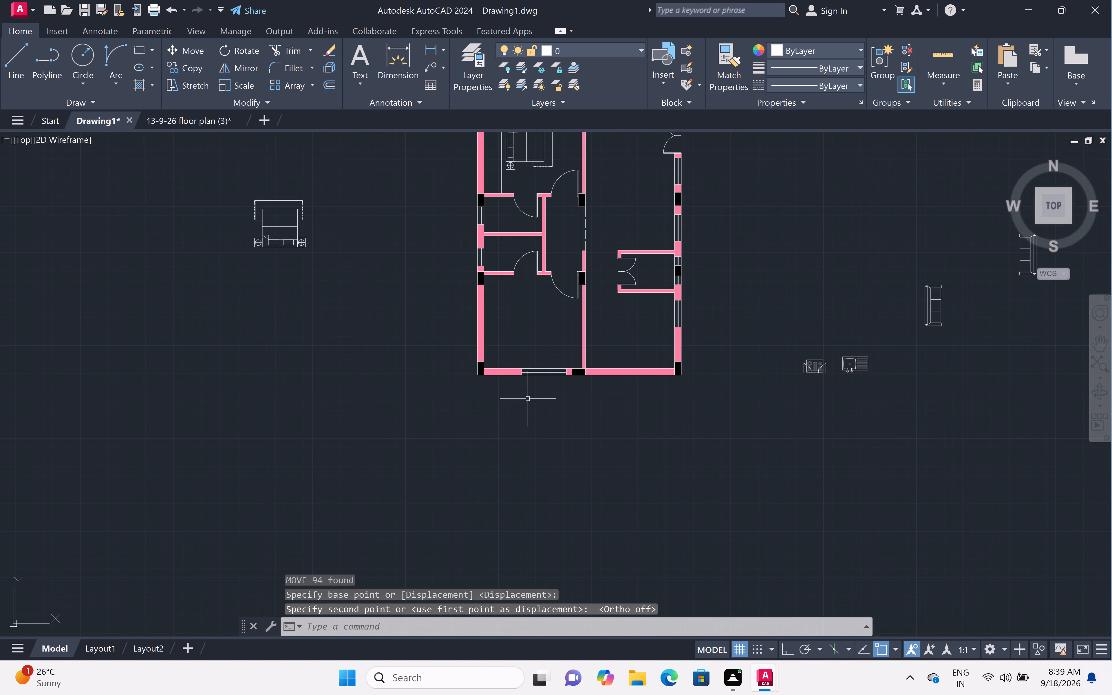
{"action": "left_click", "coordinate": [361, 170]}
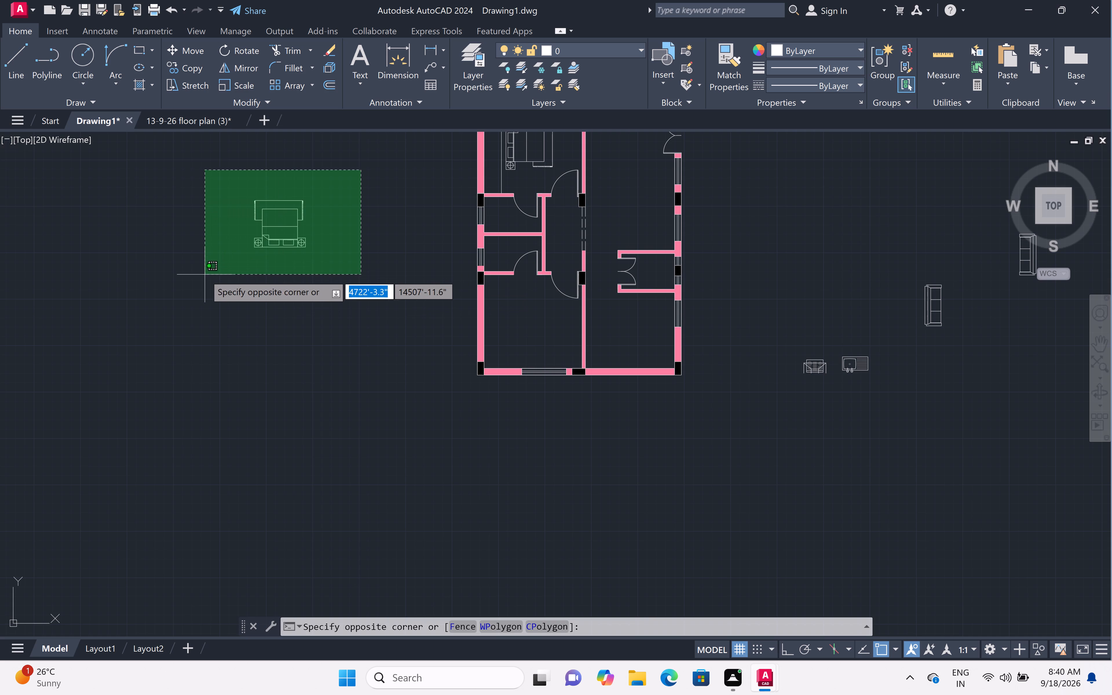
{"action": "left_click", "coordinate": [205, 275]}
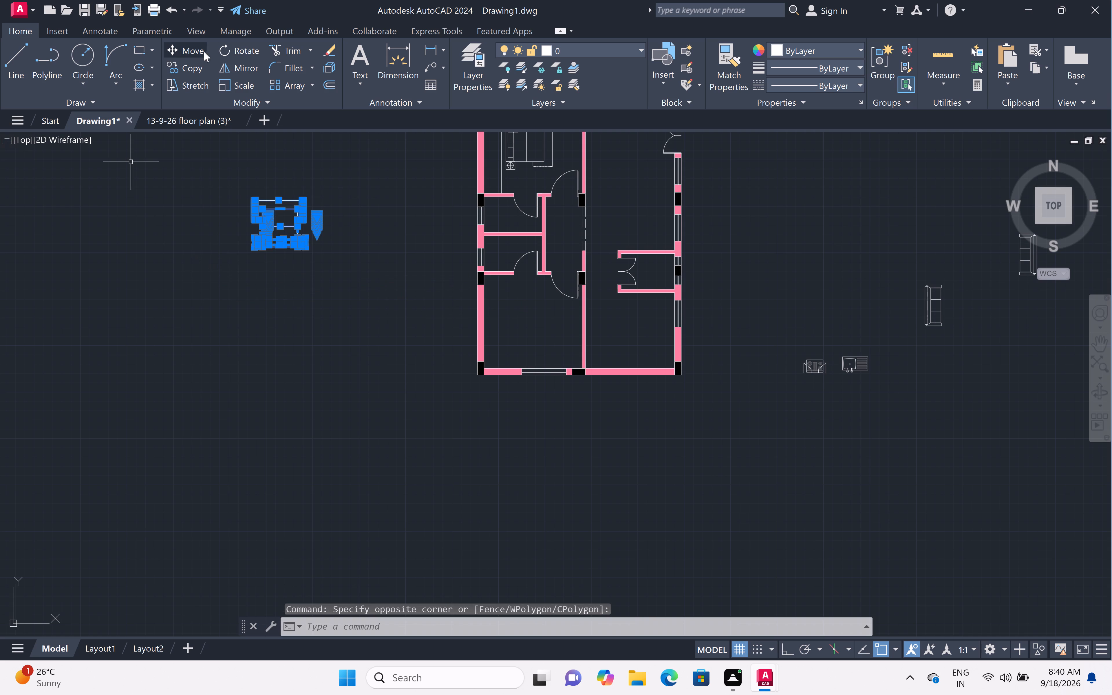
{"action": "left_click", "coordinate": [198, 46]}
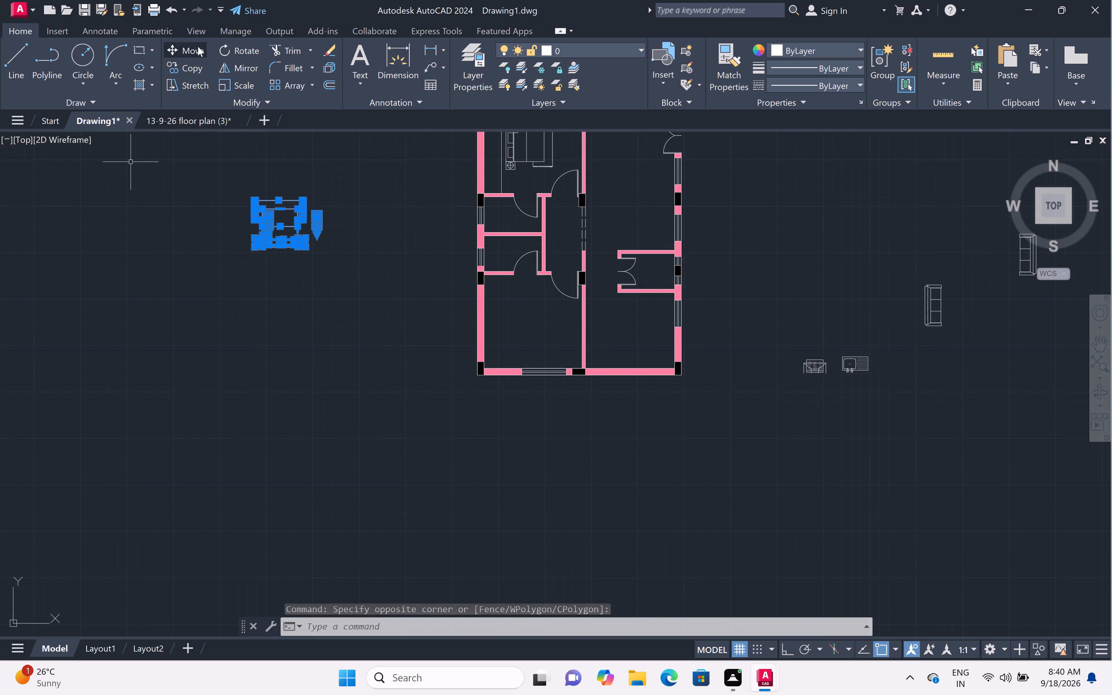
{"action": "left_click", "coordinate": [282, 248]}
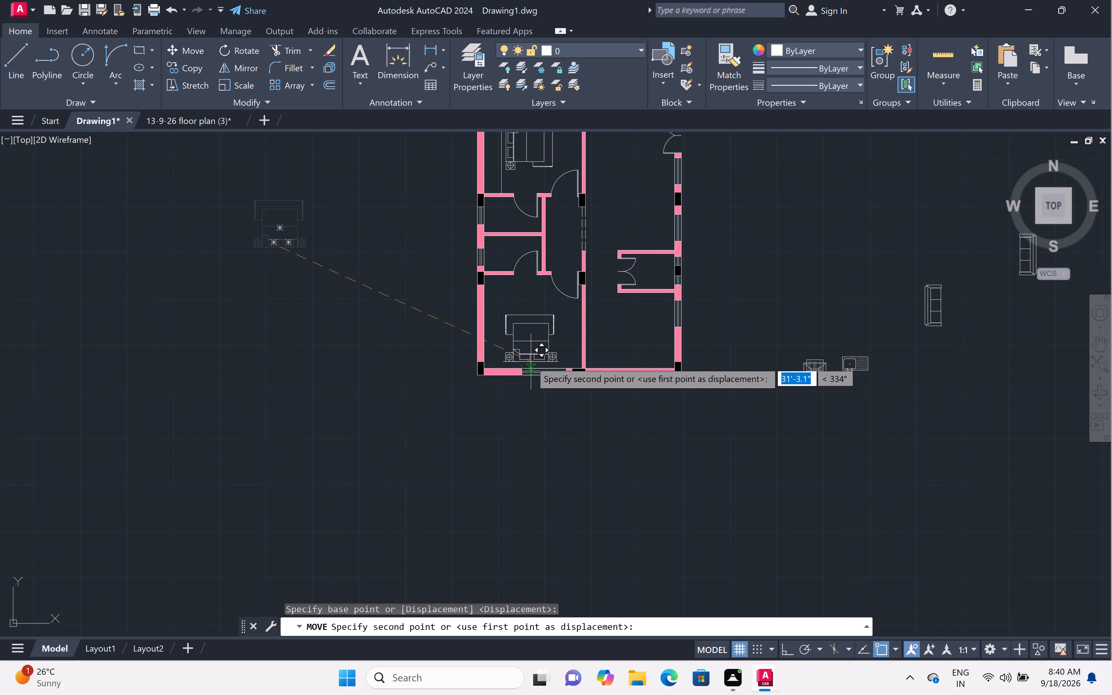
{"action": "scroll", "coordinate": [531, 362], "scroll_direction": "up", "scroll_amount": 3}
{"action": "left_click", "coordinate": [539, 367]}
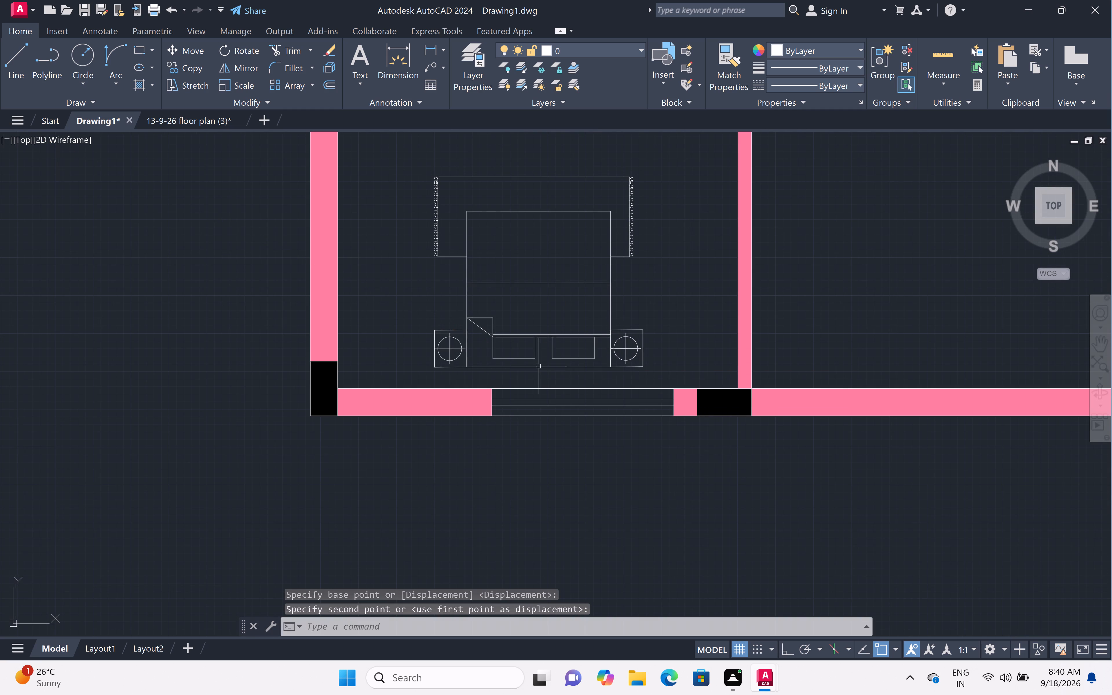
Copy the toilet fixture northeast of the floor plan to a spot directly below the original.
{"action": "scroll", "coordinate": [545, 329], "scroll_direction": "down", "scroll_amount": 5}
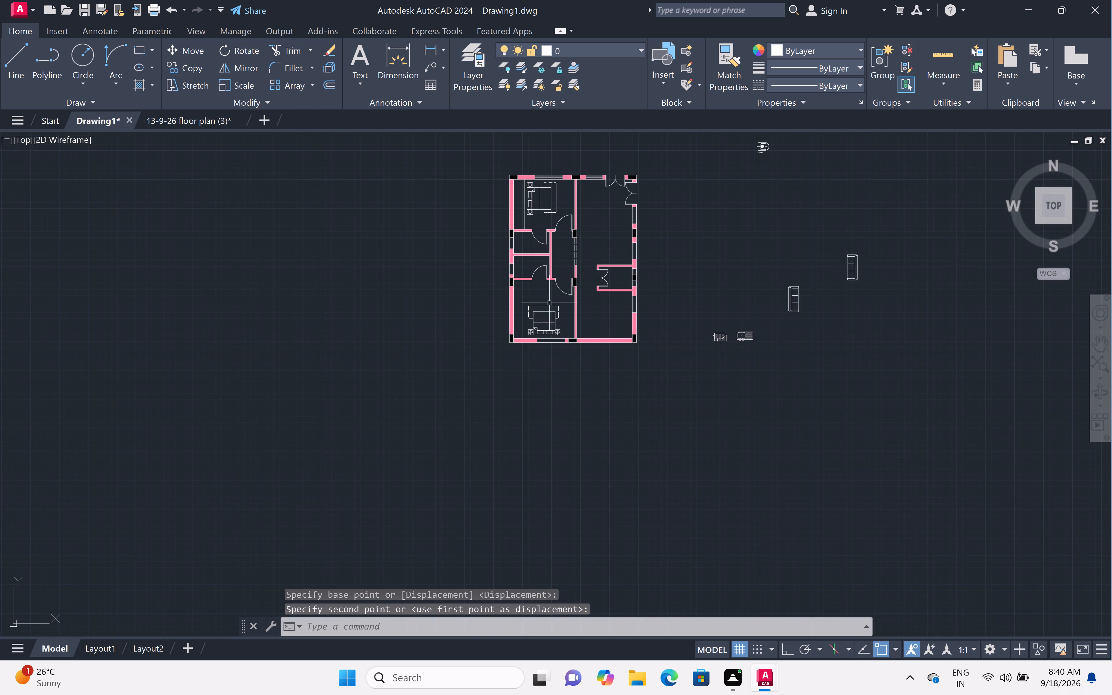
{"action": "middle_click_drag", "start_coordinate": [597, 261], "coordinate": [596, 261]}
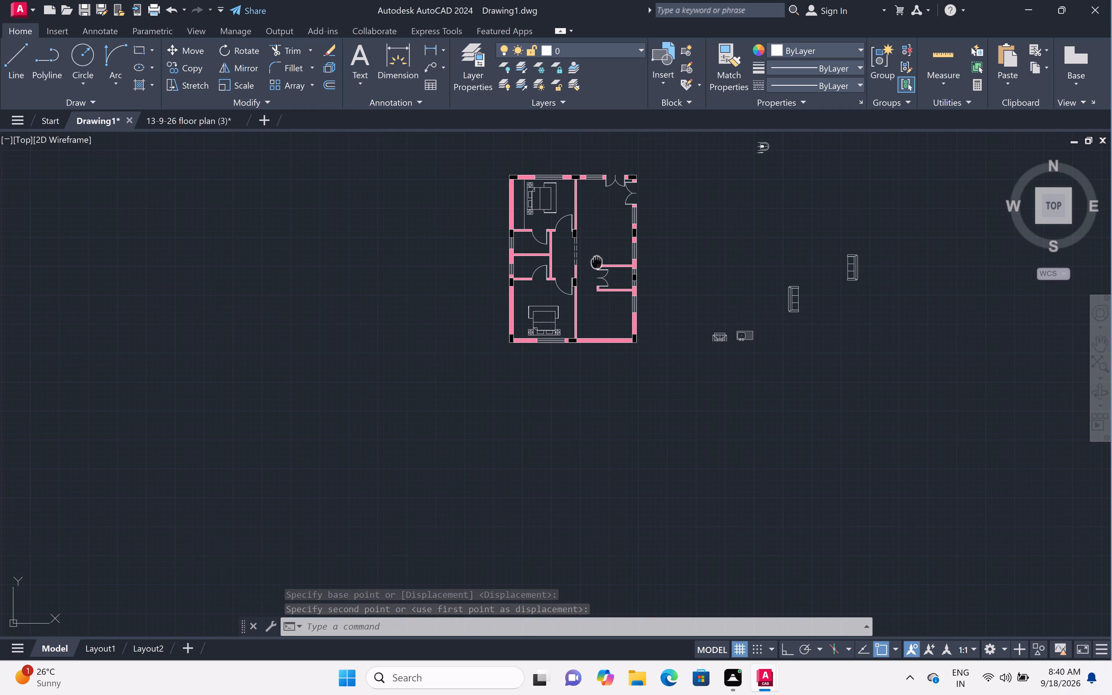
{"action": "middle_click_drag", "start_coordinate": [596, 261], "coordinate": [427, 293]}
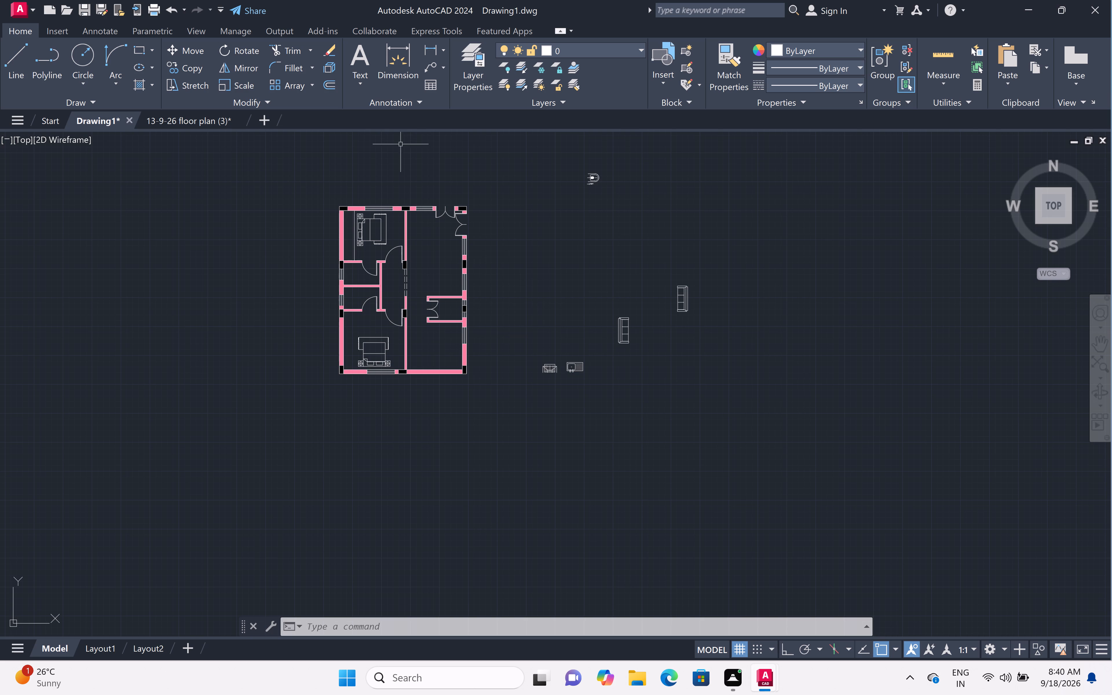
{"action": "scroll", "coordinate": [308, 193], "scroll_direction": "up", "scroll_amount": 1}
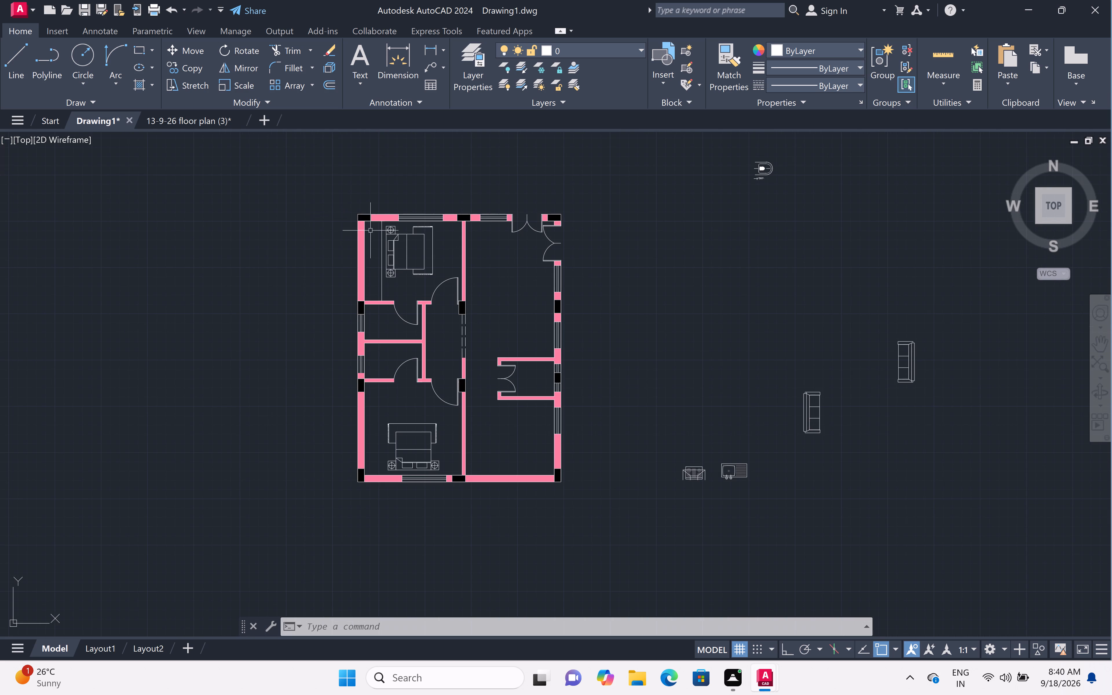
{"action": "scroll", "coordinate": [392, 334], "scroll_direction": "up", "scroll_amount": 2}
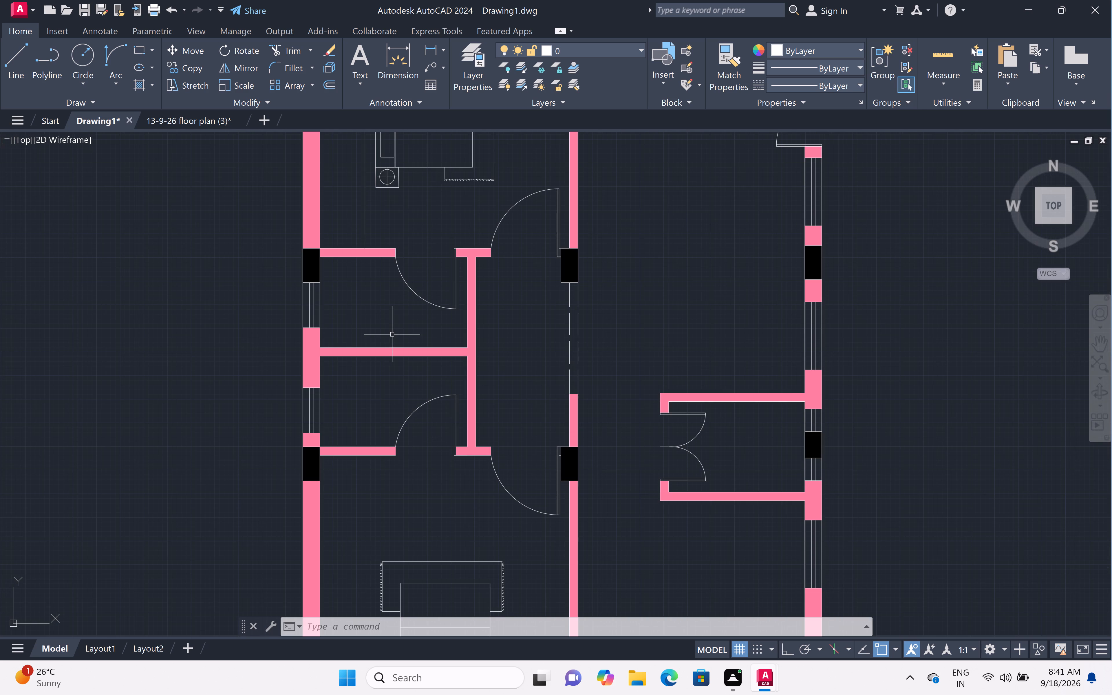
{"action": "scroll", "coordinate": [386, 326], "scroll_direction": "down", "scroll_amount": 2}
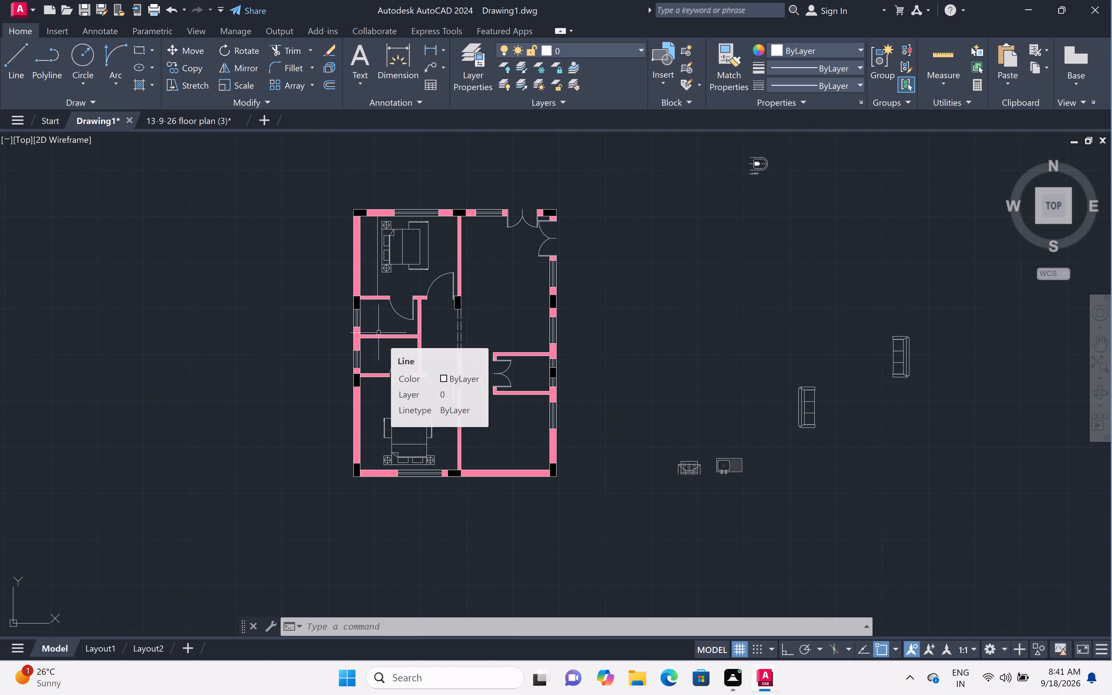
{"action": "scroll", "coordinate": [657, 289], "scroll_direction": "down", "scroll_amount": 1}
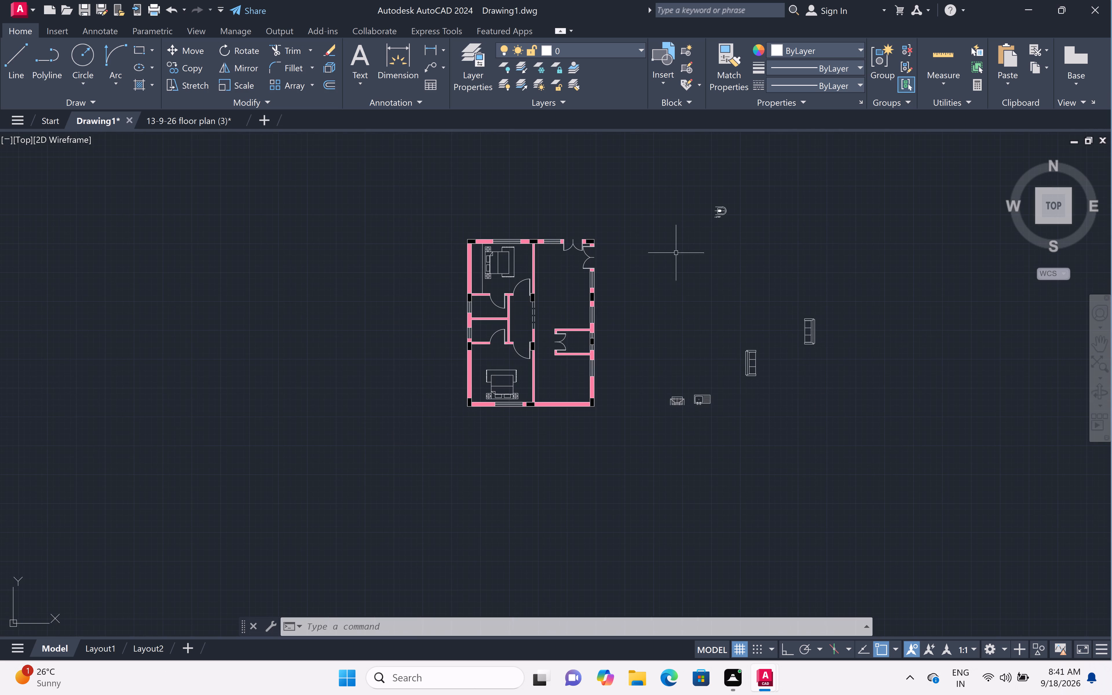
{"action": "left_click", "coordinate": [745, 193]}
{"action": "left_click", "coordinate": [692, 253]}
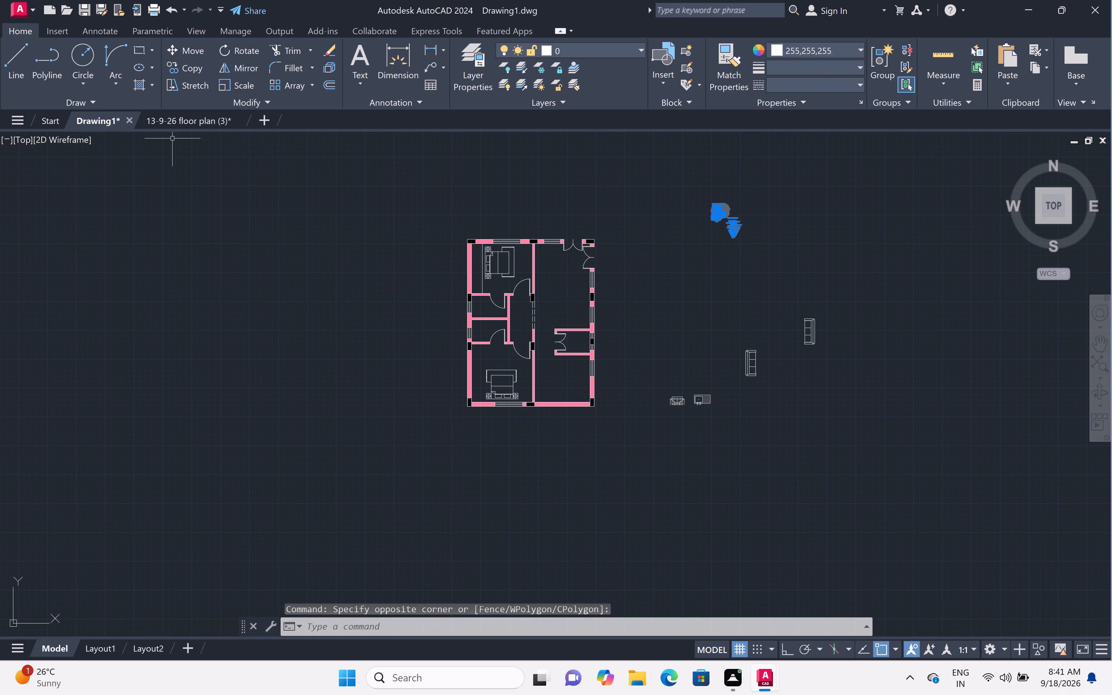
{"action": "left_click", "coordinate": [192, 66]}
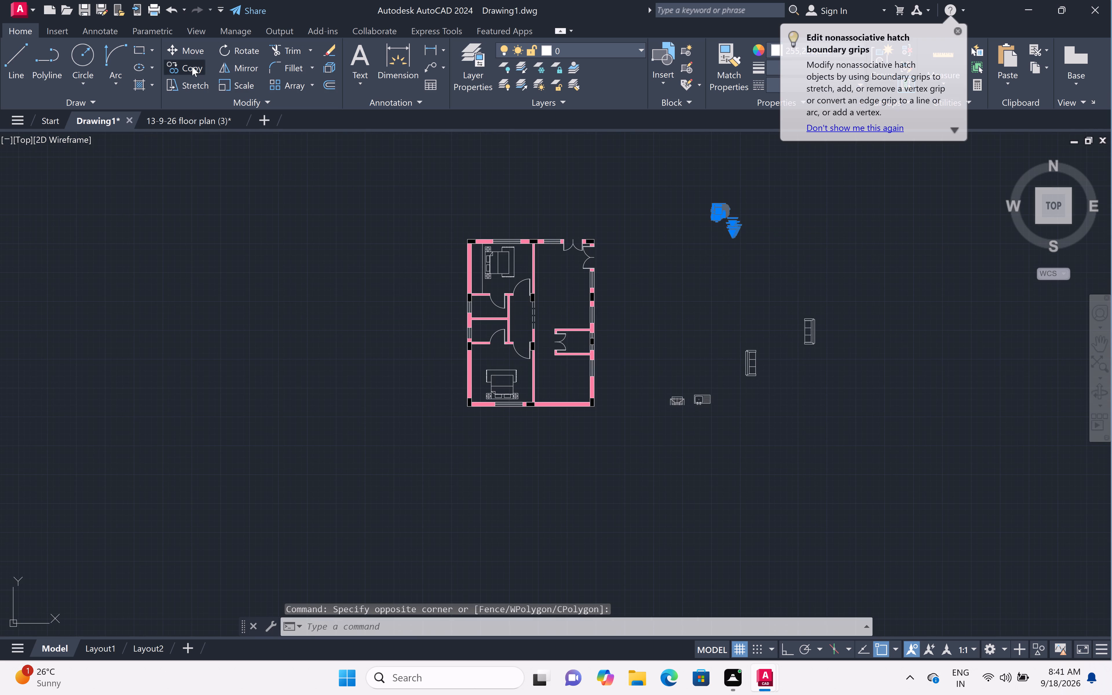
{"action": "left_click", "coordinate": [719, 218]}
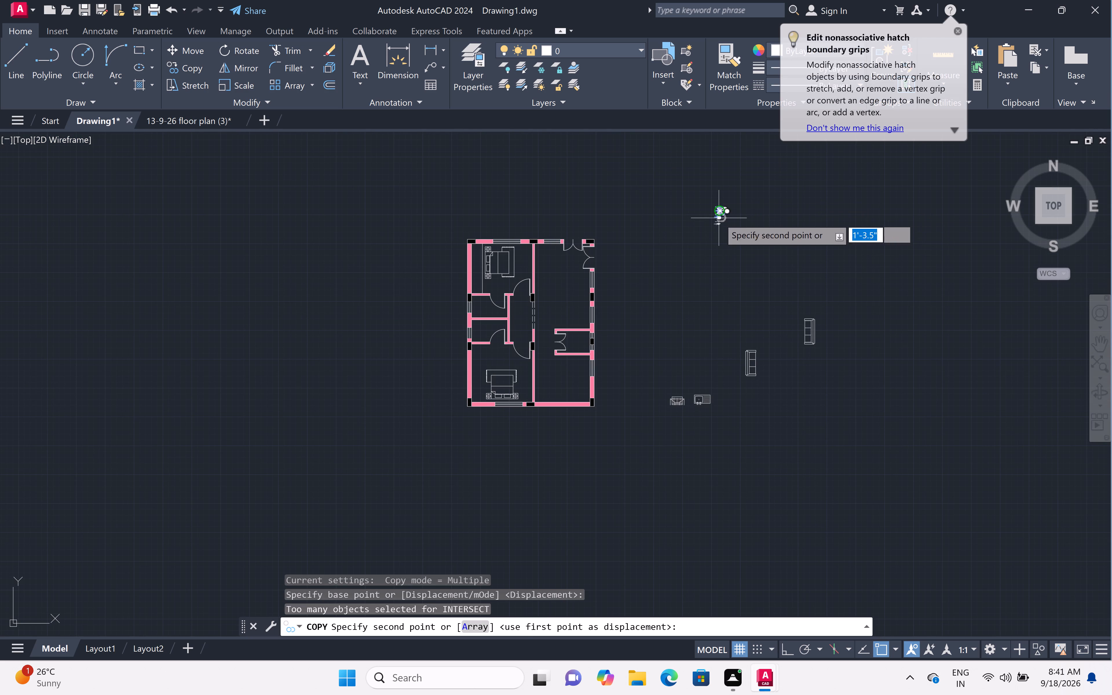
{"action": "left_click", "coordinate": [719, 248]}
{"action": "key", "text": "Escape"}
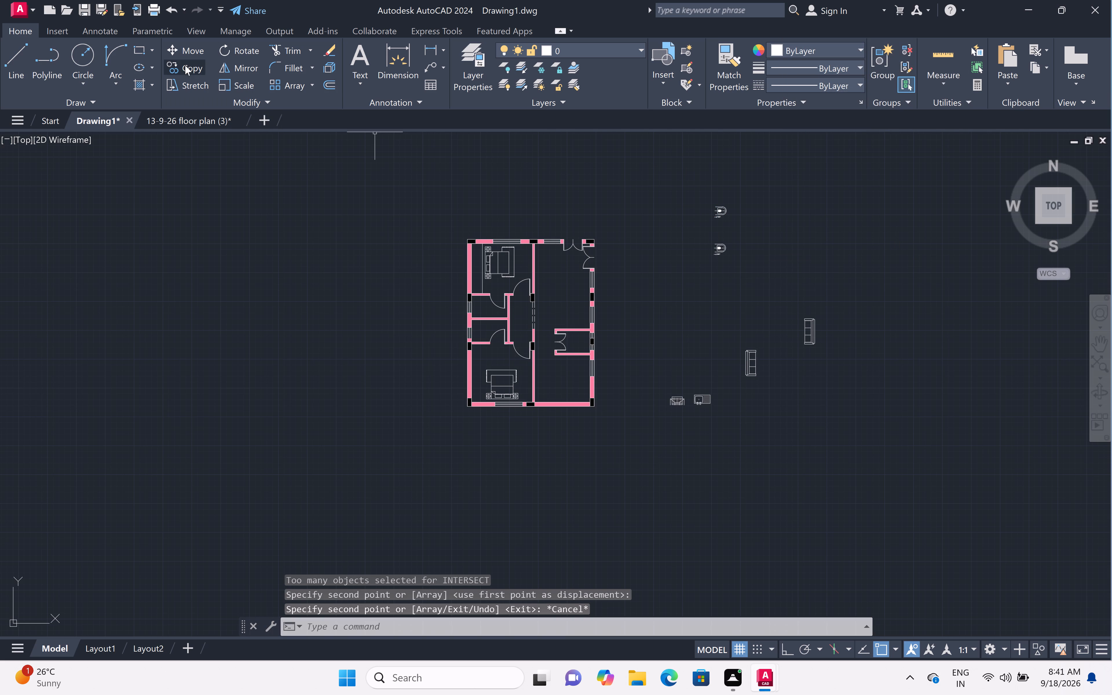
With Ortho on, rotate the upper toilet 90° clockwise so that its bowl faces south.
{"action": "left_click", "coordinate": [760, 185]}
{"action": "left_click", "coordinate": [680, 227]}
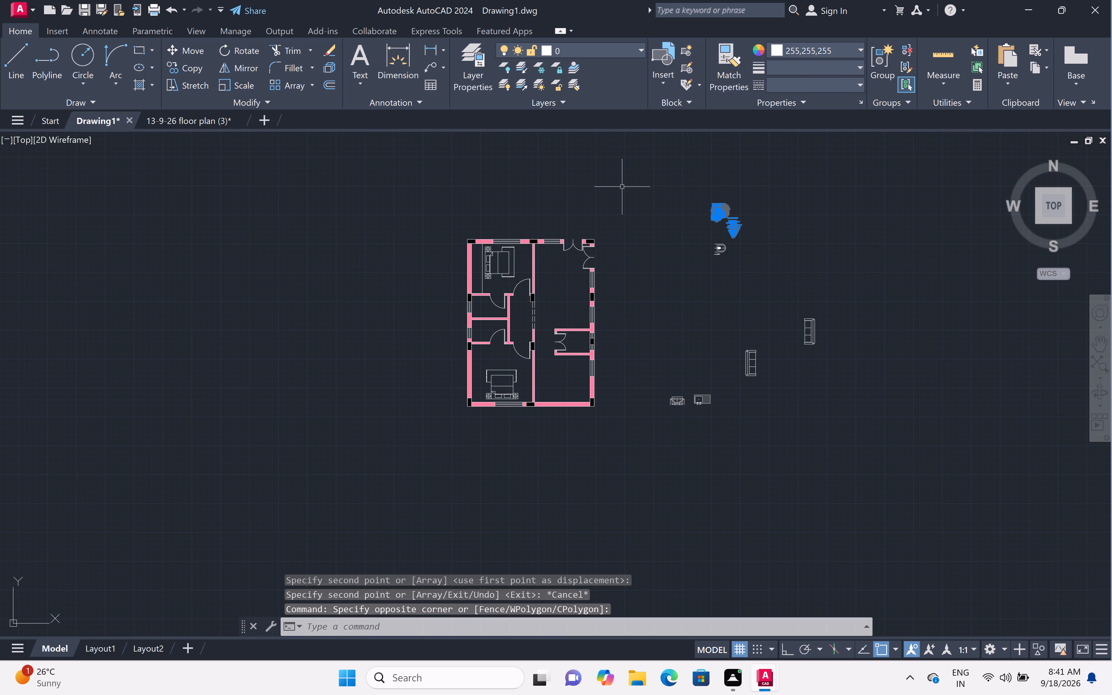
{"action": "left_click", "coordinate": [238, 48]}
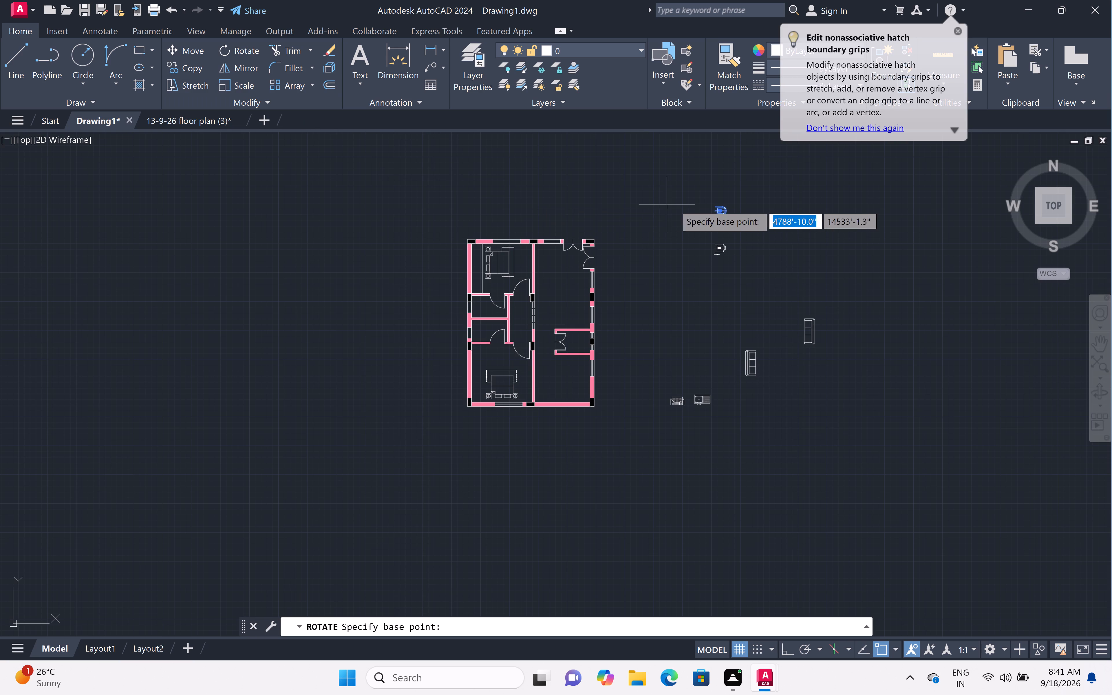
{"action": "left_click", "coordinate": [790, 653]}
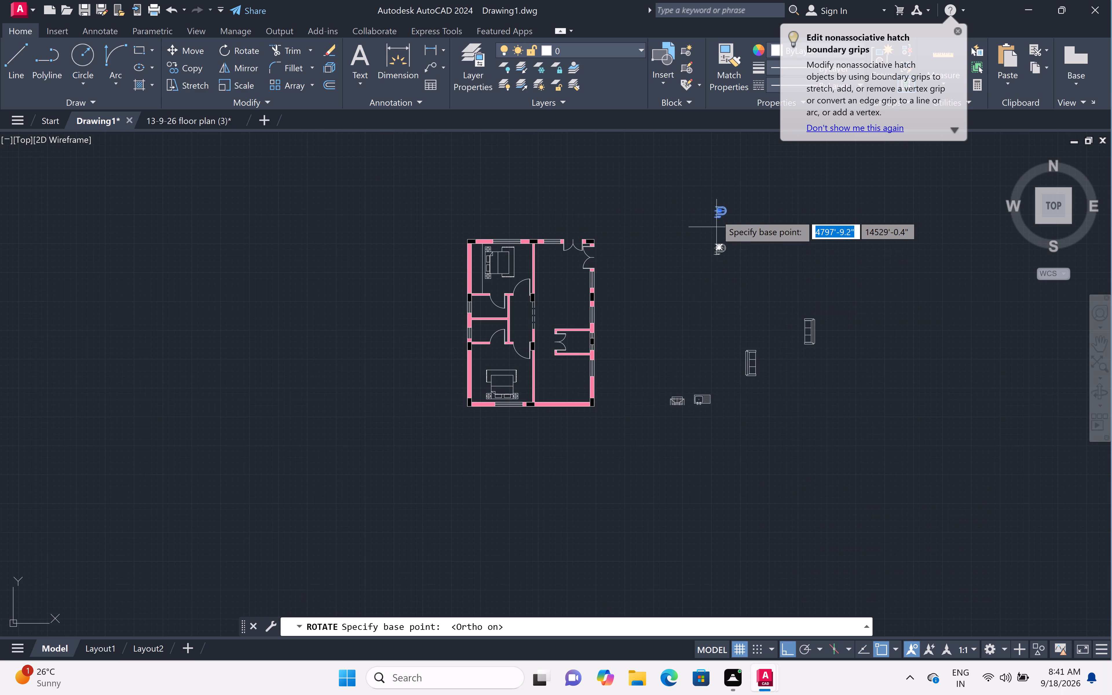
{"action": "left_click", "coordinate": [717, 209]}
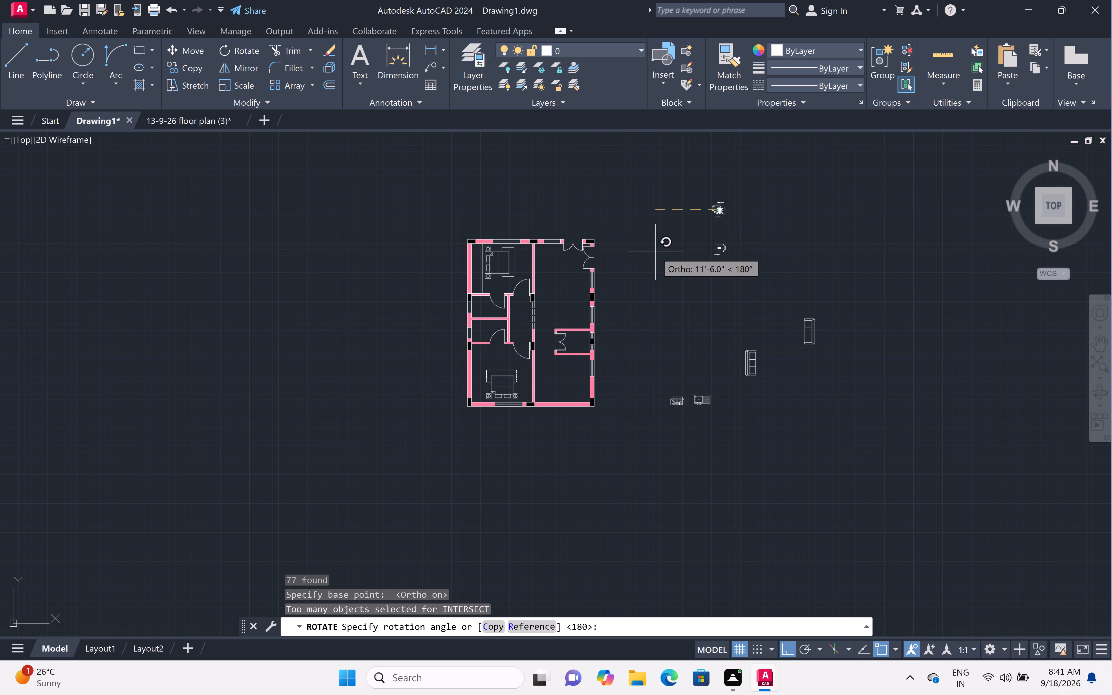
{"action": "left_click", "coordinate": [688, 292]}
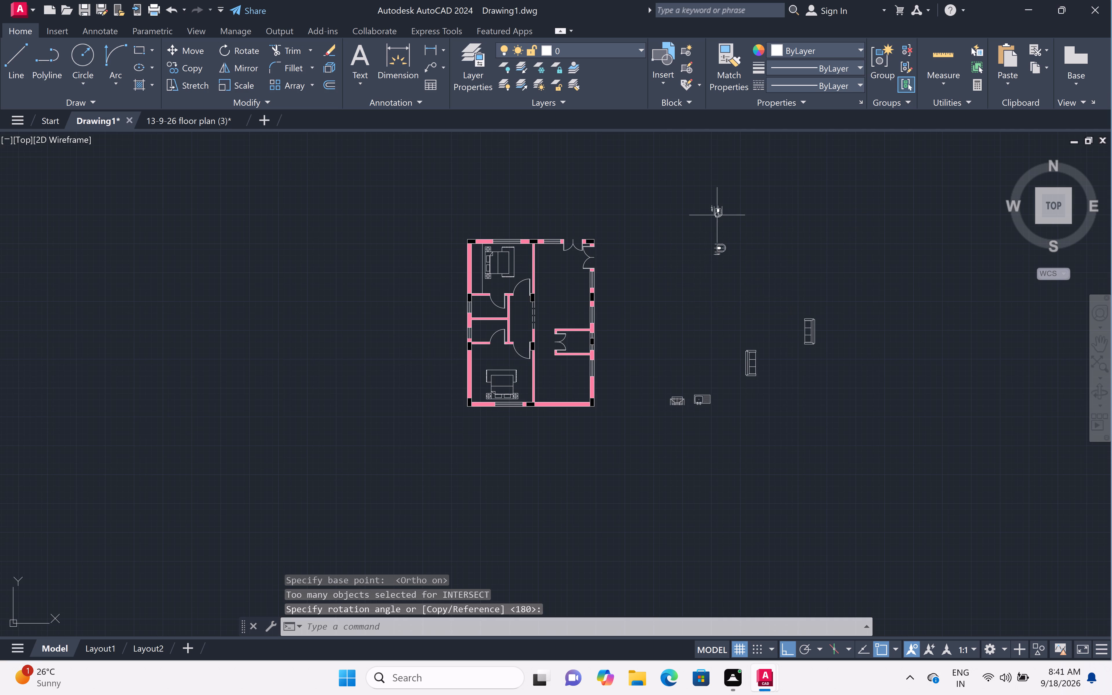
Move the lower, east-facing toilet horizontally east, clear of the space below the south-facing toilet.
{"action": "scroll", "coordinate": [725, 206], "scroll_direction": "up", "scroll_amount": 2}
{"action": "left_click", "coordinate": [760, 295]}
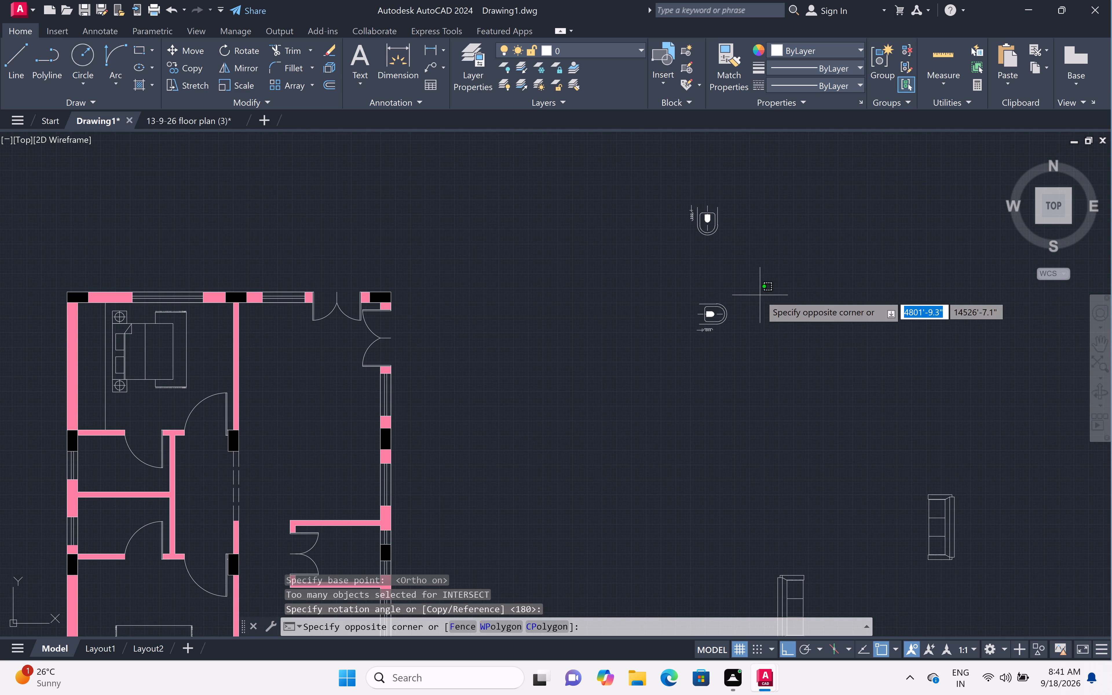
{"action": "left_click", "coordinate": [635, 369]}
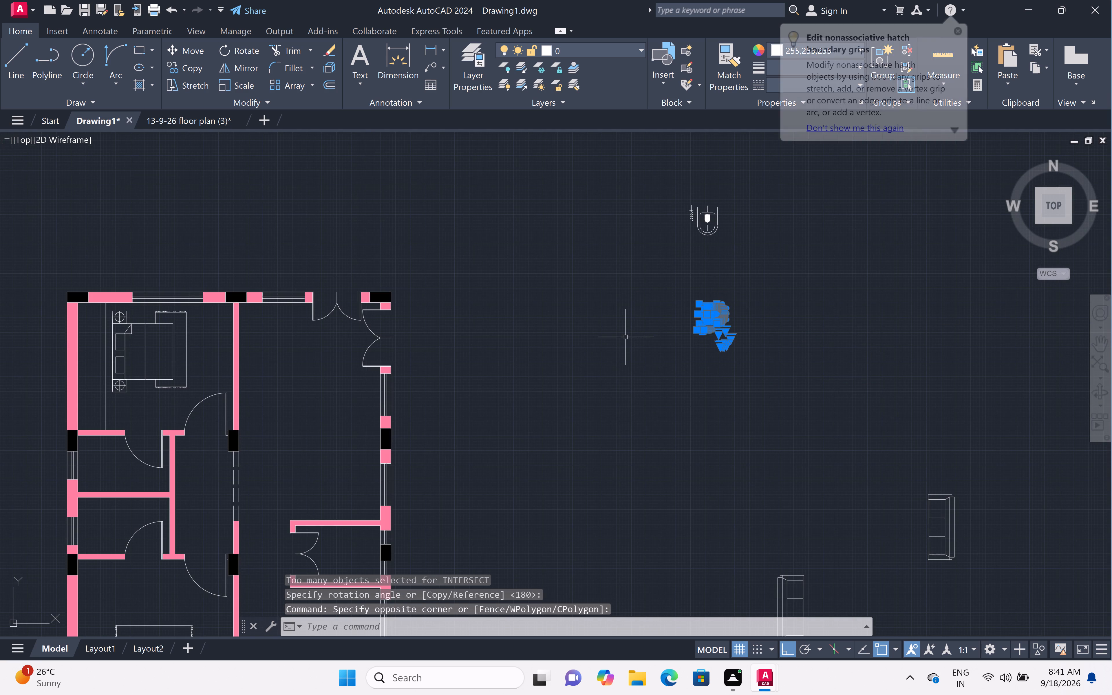
{"action": "type", "text": "m"}
{"action": "key", "text": "space"}
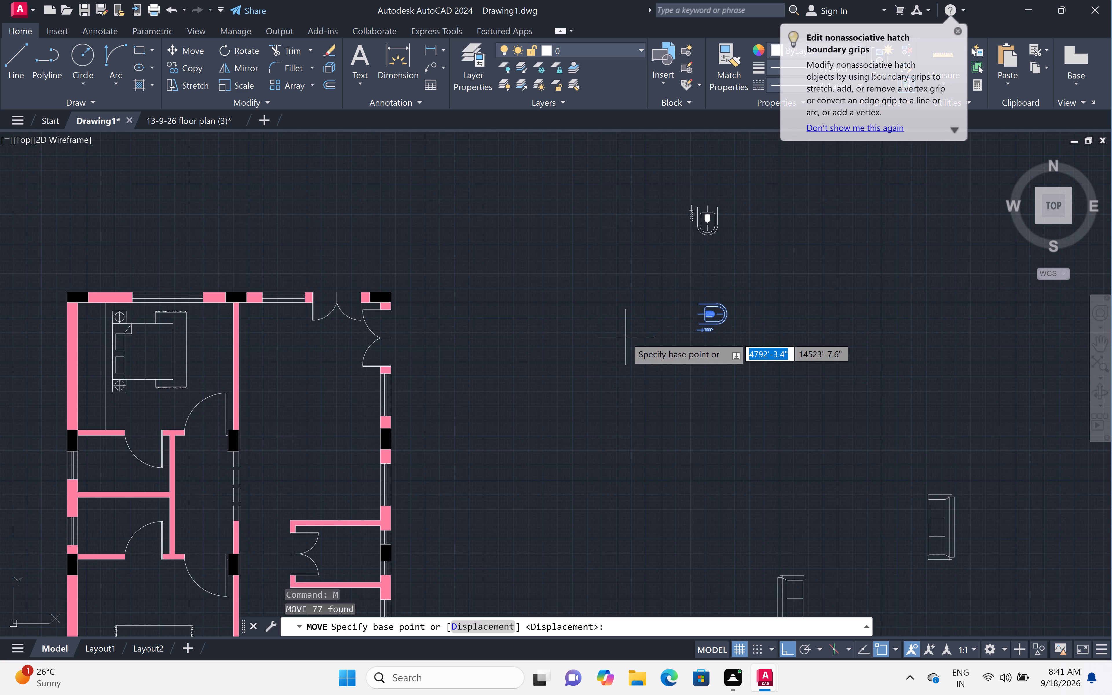
{"action": "left_click", "coordinate": [717, 313]}
{"action": "left_click", "coordinate": [864, 307]}
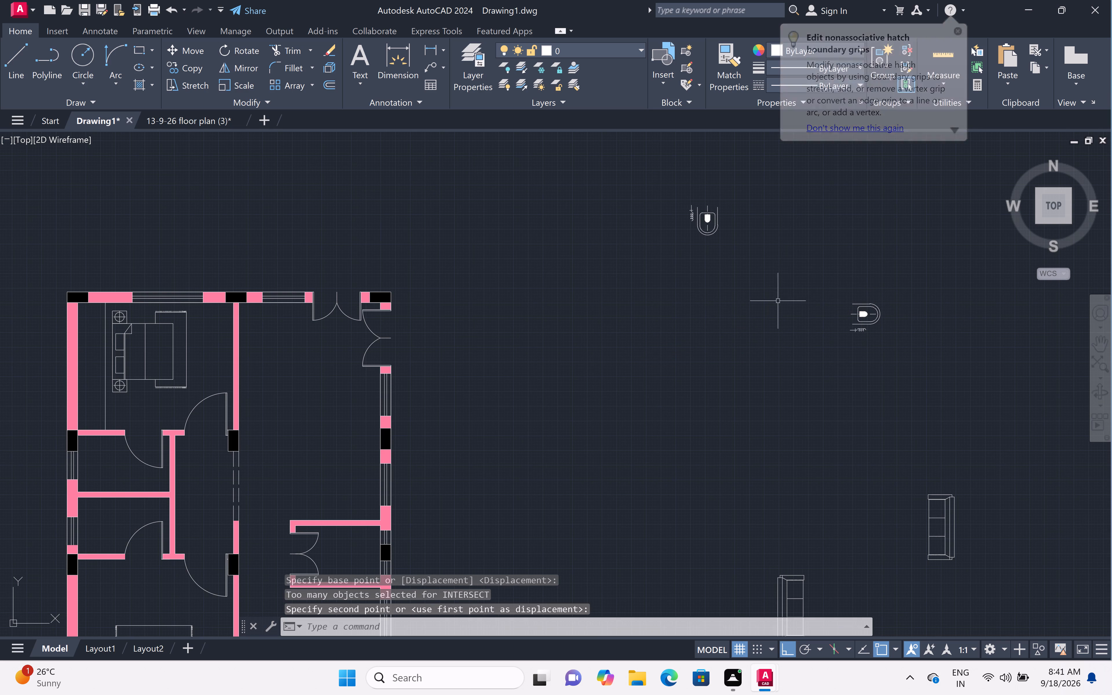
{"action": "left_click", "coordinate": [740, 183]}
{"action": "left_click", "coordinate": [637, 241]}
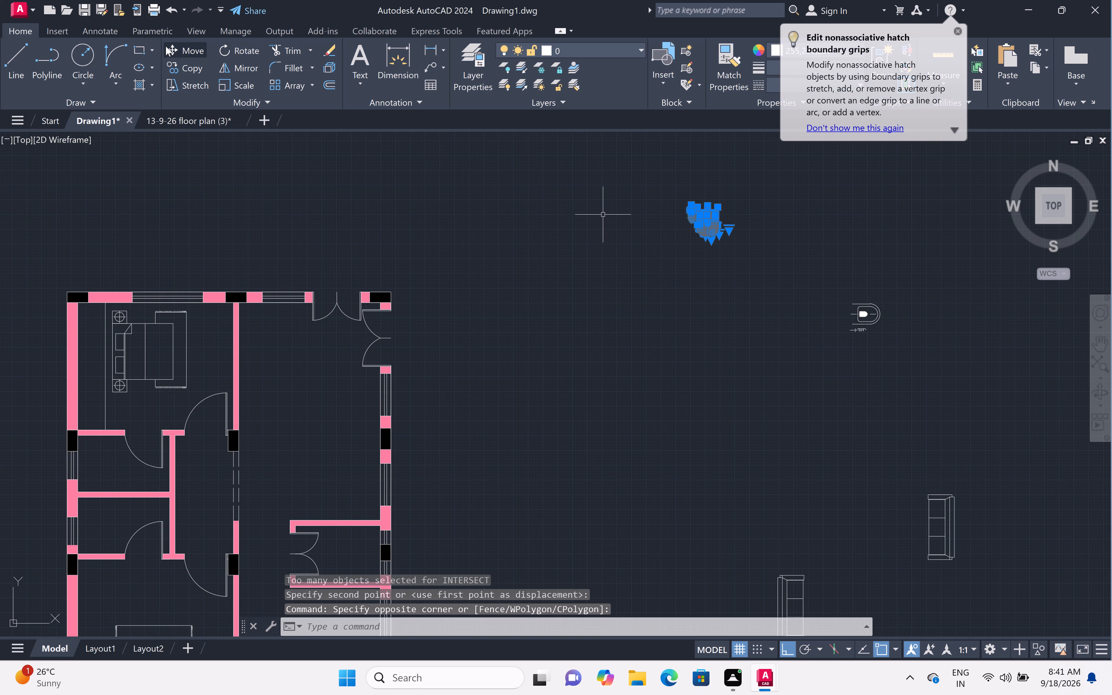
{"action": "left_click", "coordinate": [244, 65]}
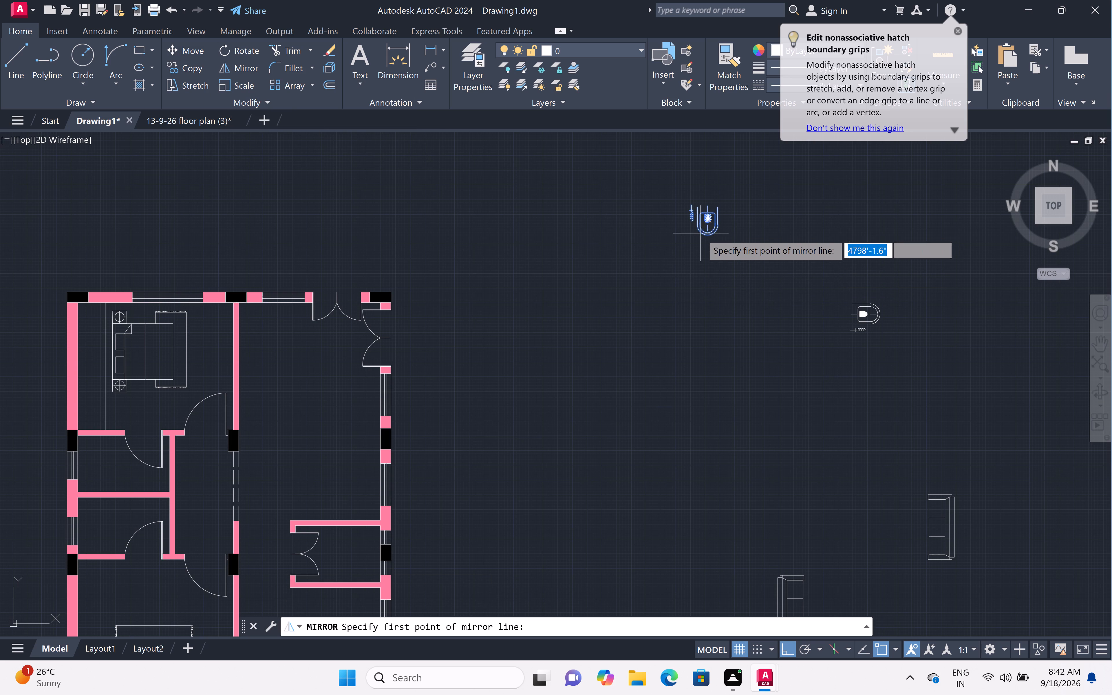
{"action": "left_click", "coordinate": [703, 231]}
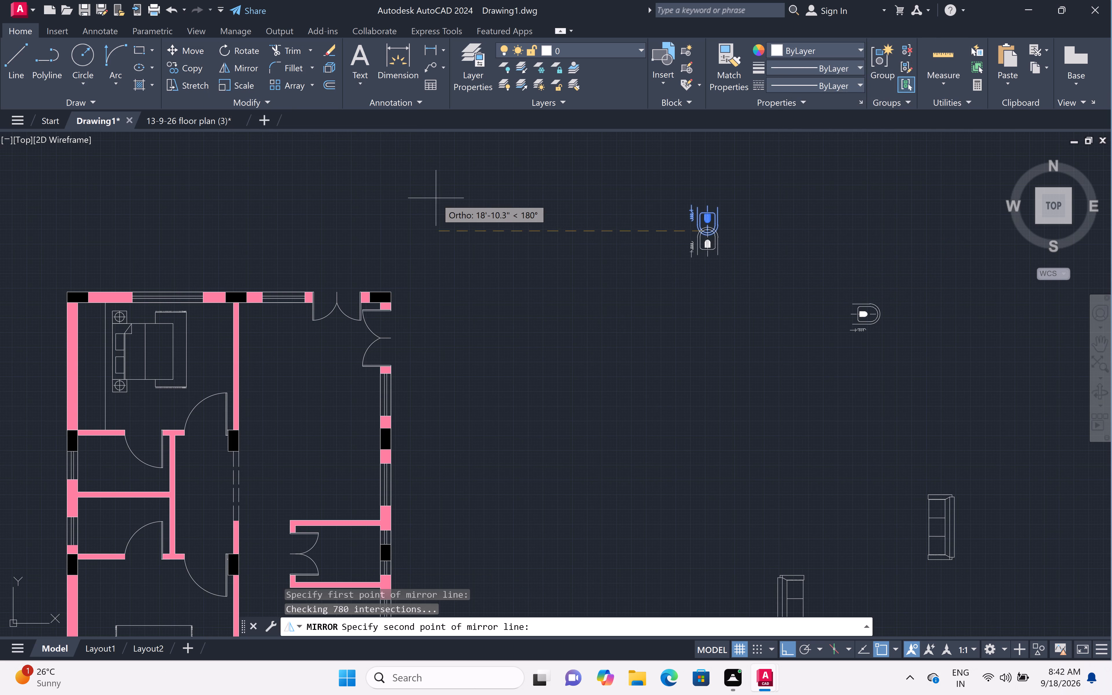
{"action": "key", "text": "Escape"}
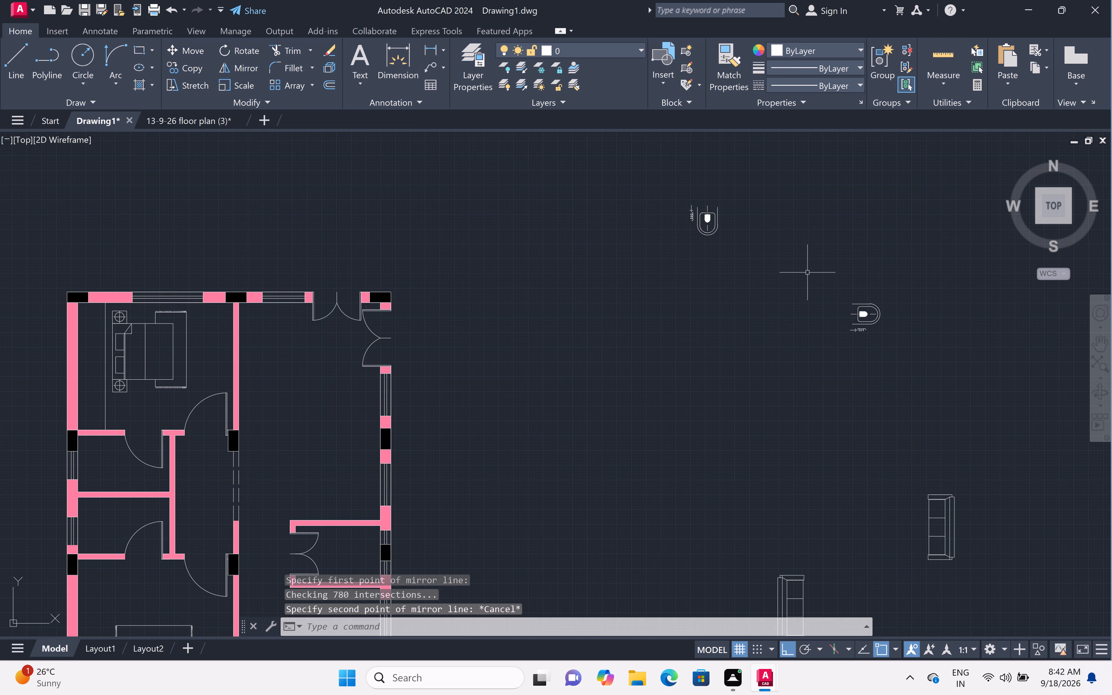
Mirror the south-facing toilet across a horizontal line just below it, keeping the source objects.
{"action": "left_click", "coordinate": [758, 168]}
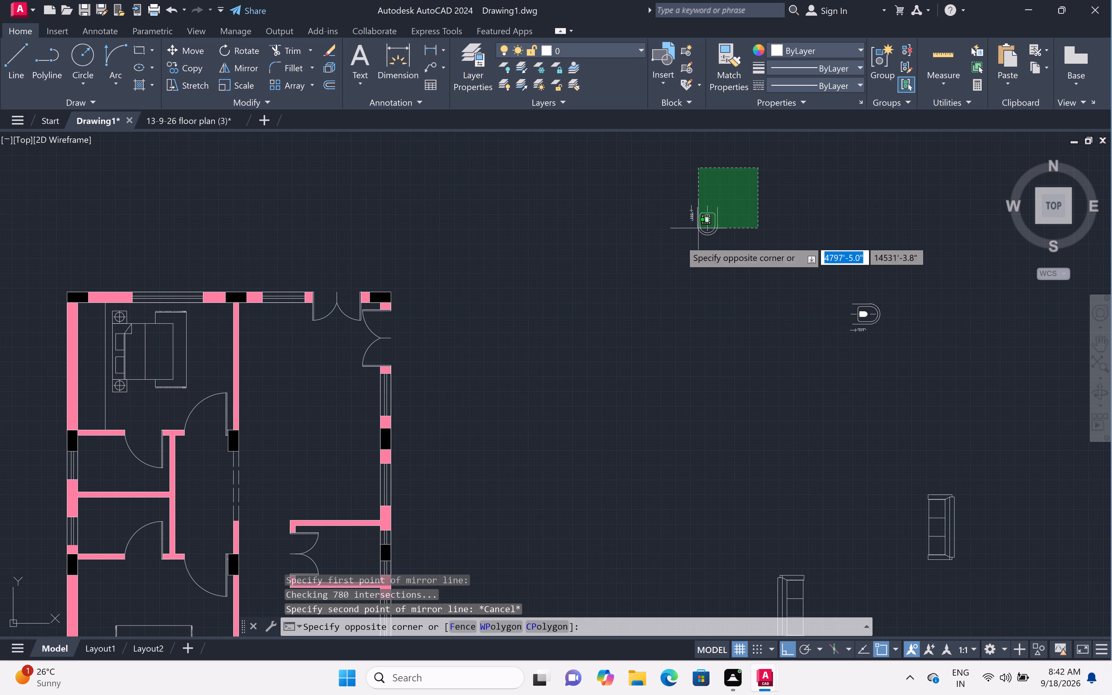
{"action": "left_click", "coordinate": [620, 262]}
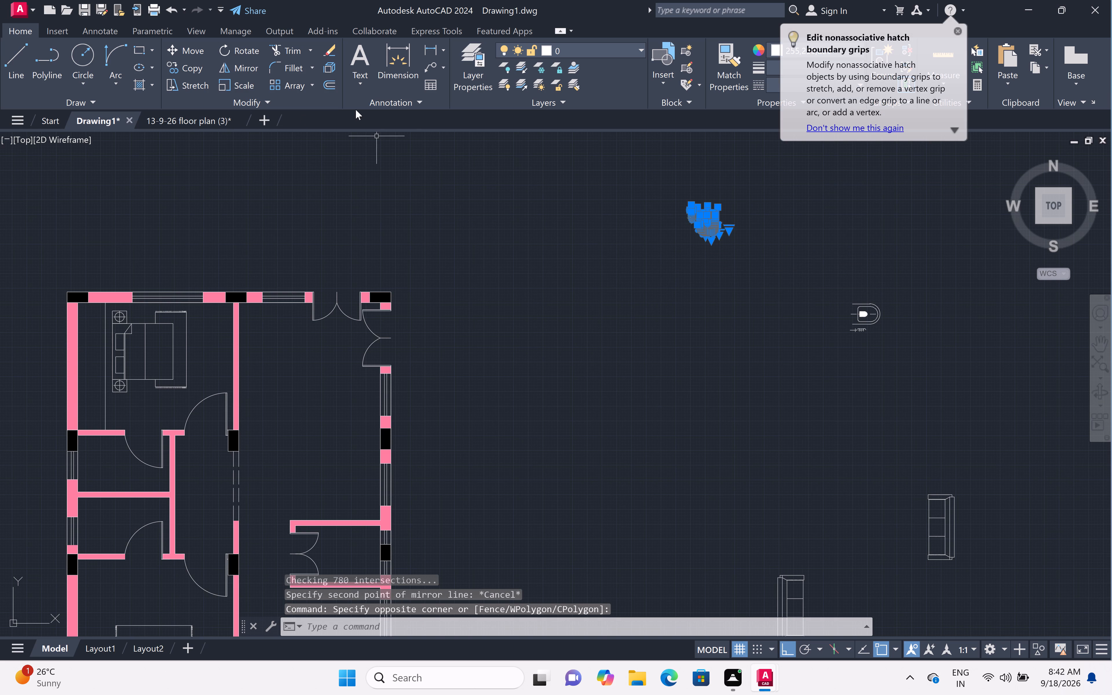
{"action": "left_click", "coordinate": [240, 65]}
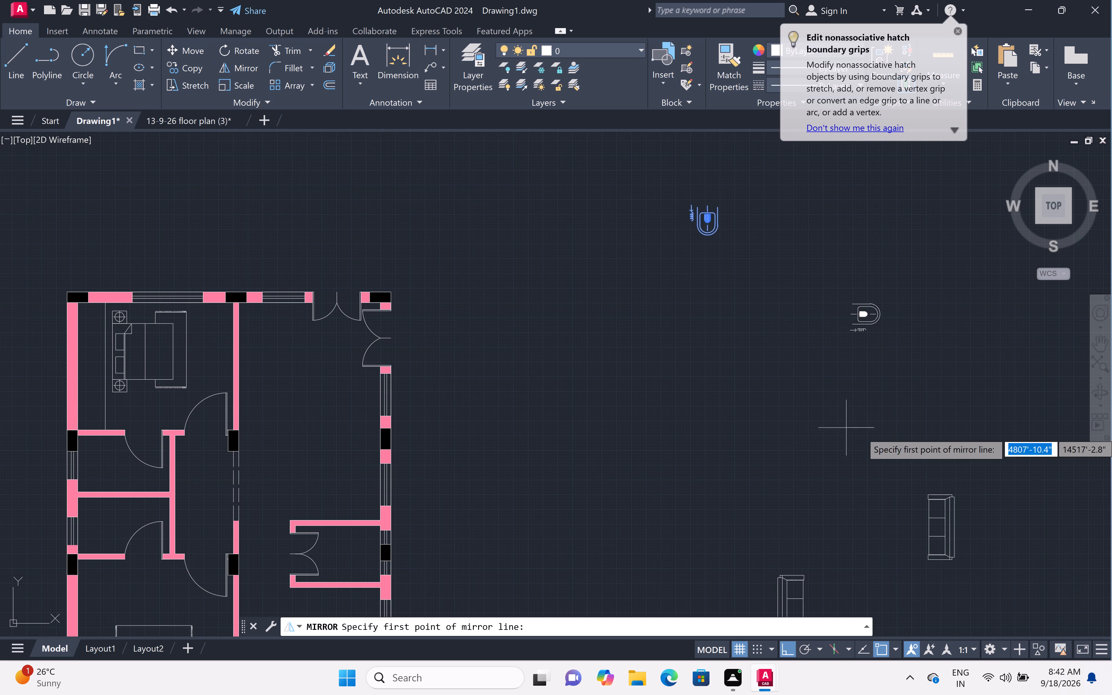
{"action": "left_click", "coordinate": [710, 263]}
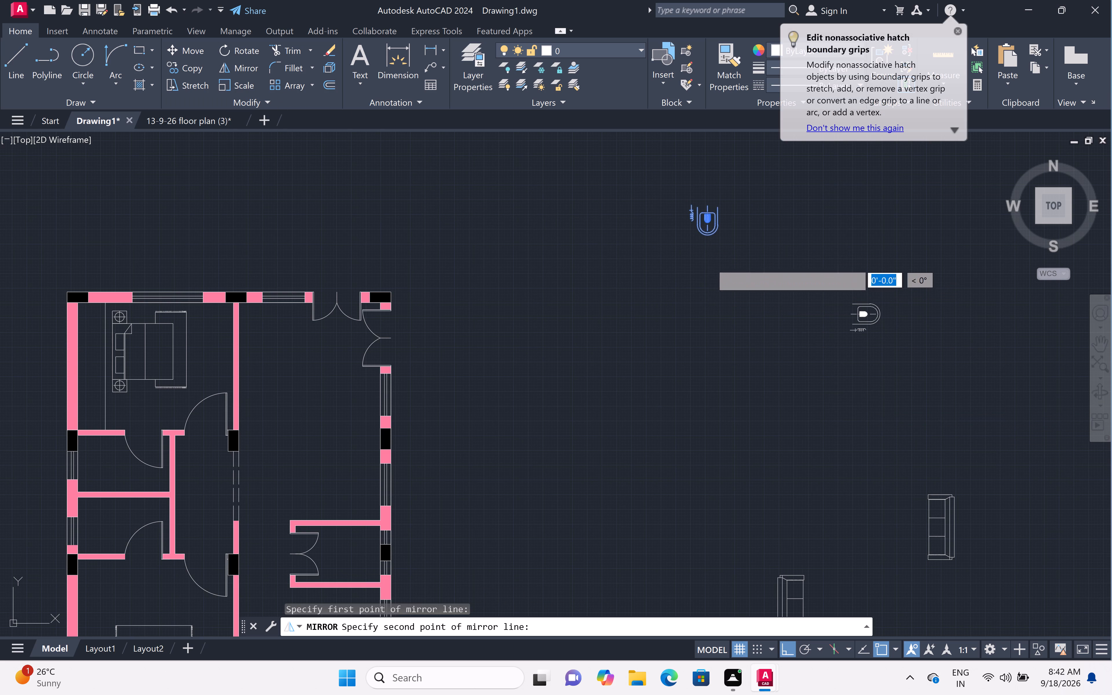
{"action": "left_click", "coordinate": [600, 272]}
{"action": "scroll", "coordinate": [610, 267], "scroll_direction": "down", "scroll_amount": 1}
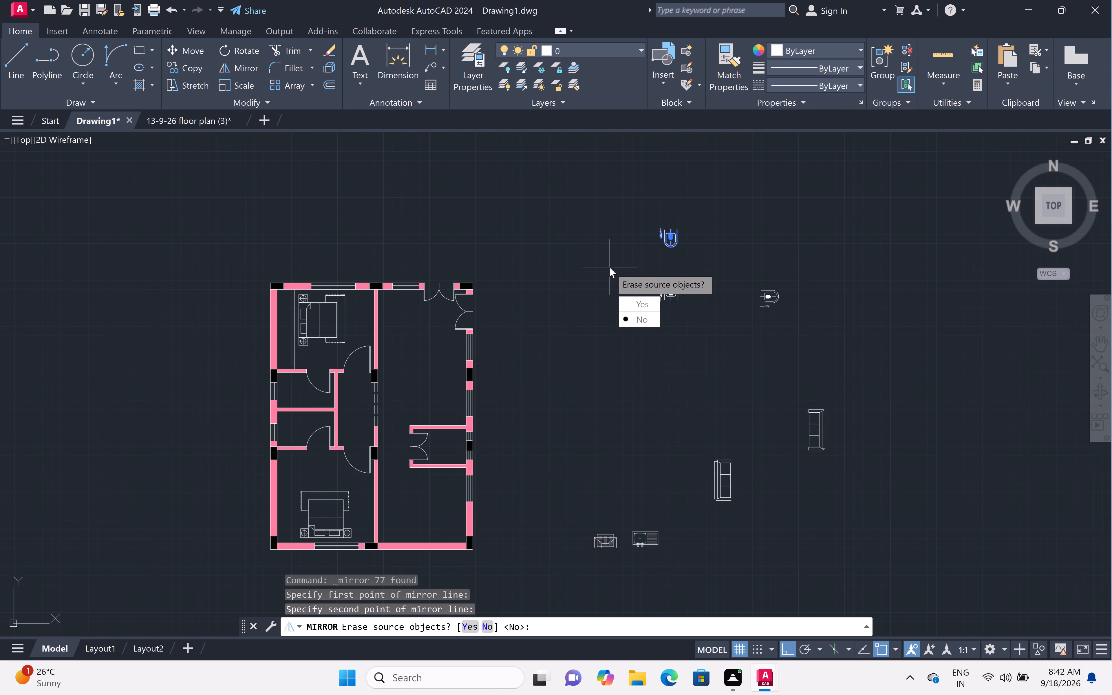
{"action": "left_click_drag", "start_coordinate": [634, 318], "coordinate": [600, 272]}
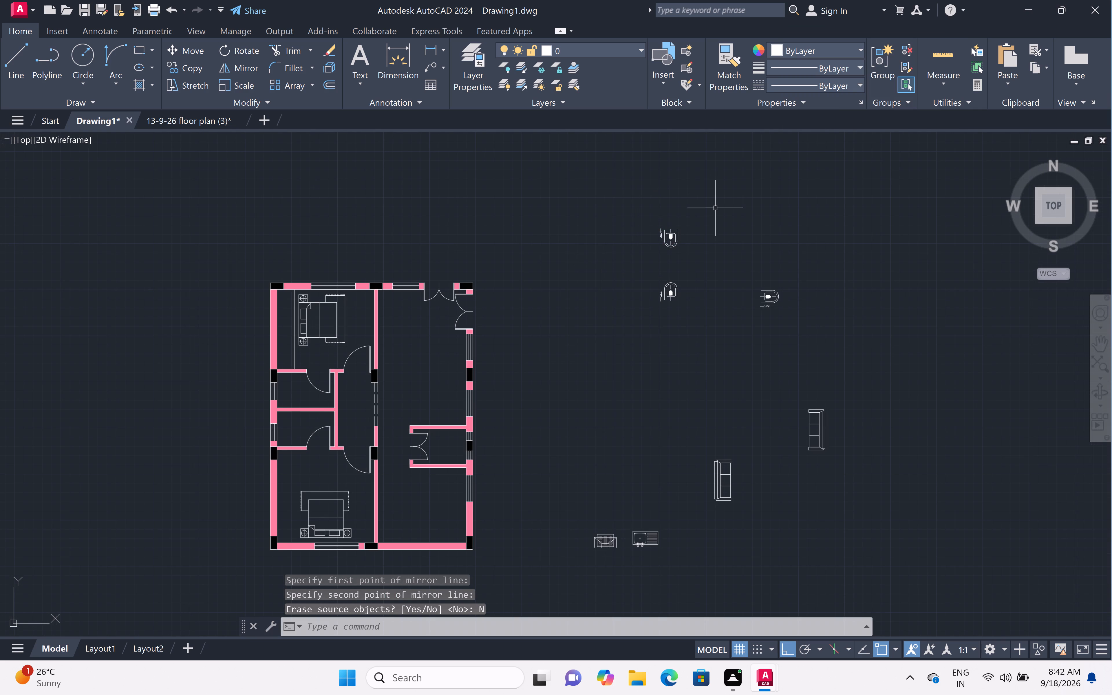
With Ortho off, copy the south-facing toilet into the upper bathroom's northwest corner, with its back against the north wall.
{"action": "left_click", "coordinate": [715, 208]}
{"action": "left_click", "coordinate": [599, 275]}
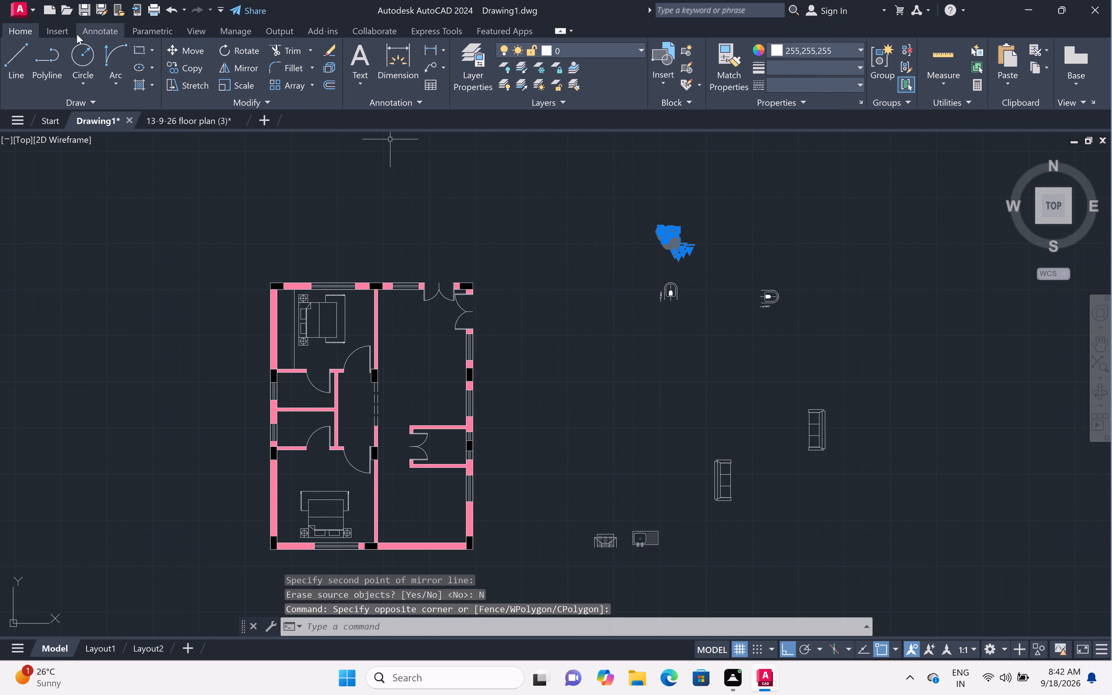
{"action": "left_click", "coordinate": [188, 70]}
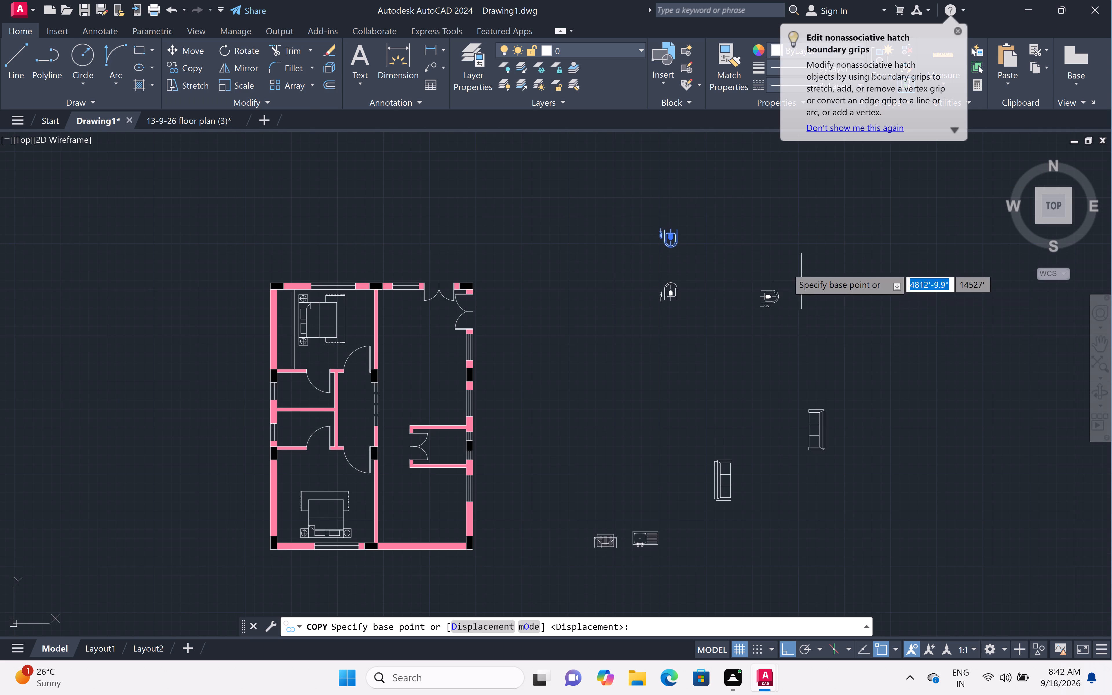
{"action": "left_click", "coordinate": [668, 233]}
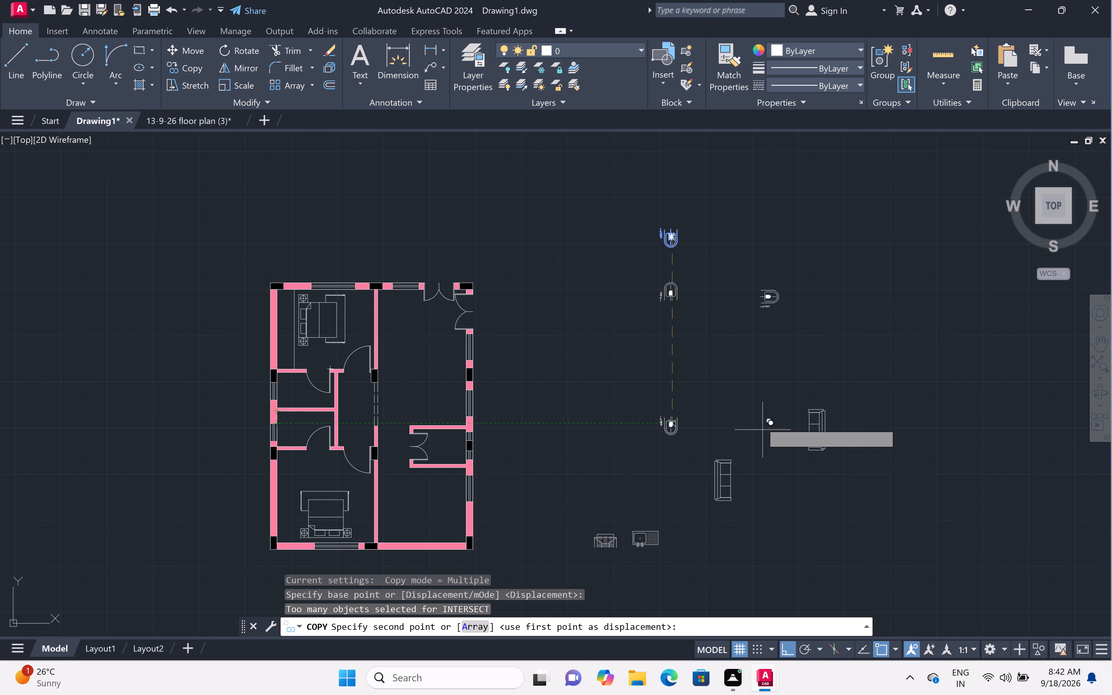
{"action": "double_click", "coordinate": [782, 643]}
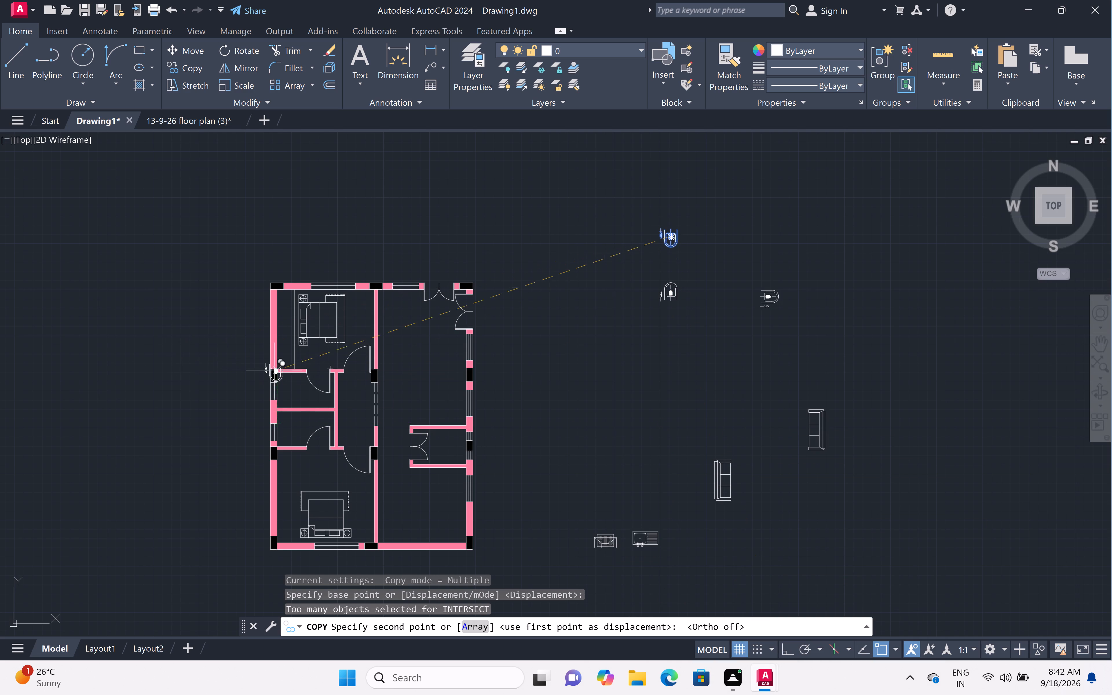
{"action": "scroll", "coordinate": [289, 387], "scroll_direction": "up", "scroll_amount": 4}
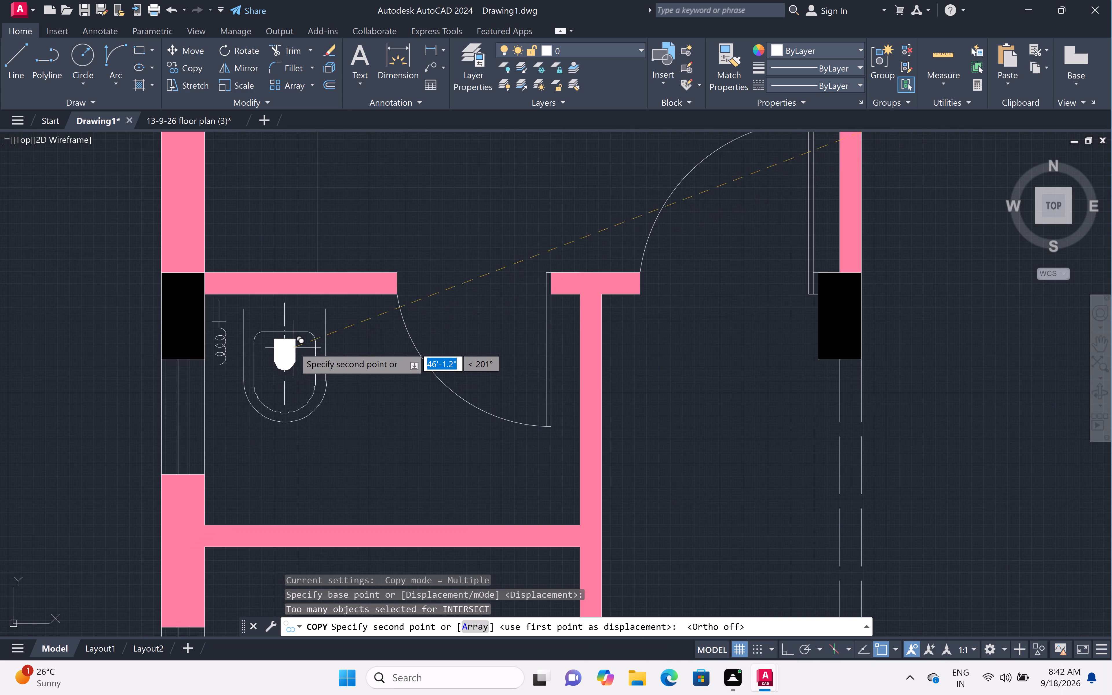
{"action": "left_click", "coordinate": [312, 342]}
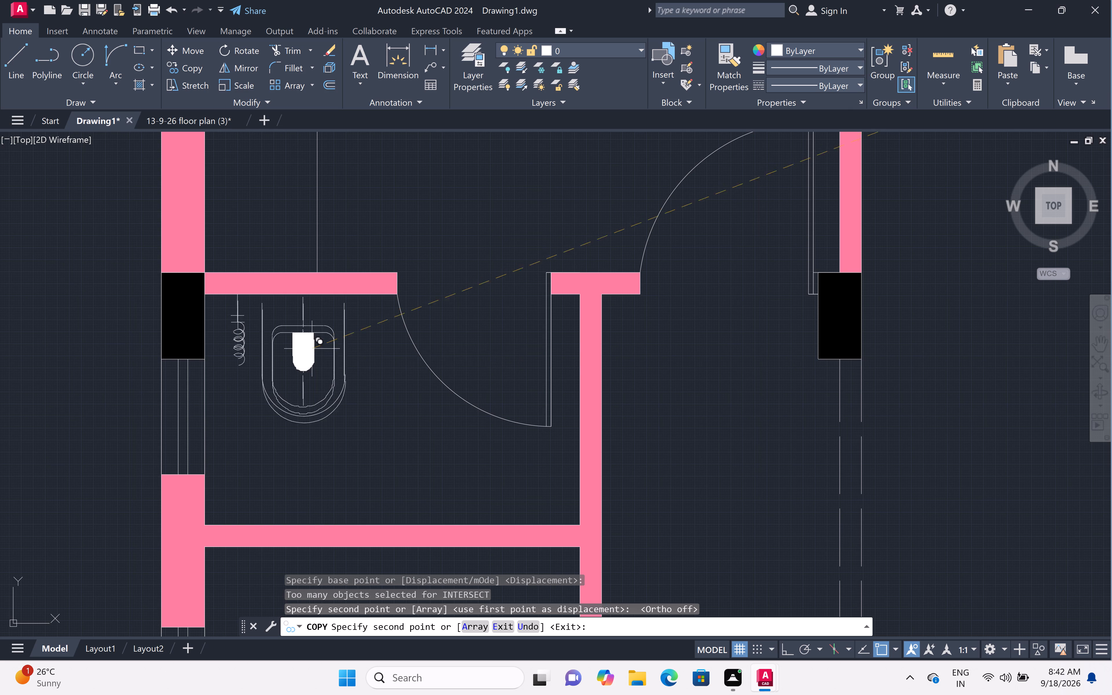
{"action": "scroll", "coordinate": [502, 375], "scroll_direction": "down", "scroll_amount": 5}
{"action": "key", "text": "Escape"}
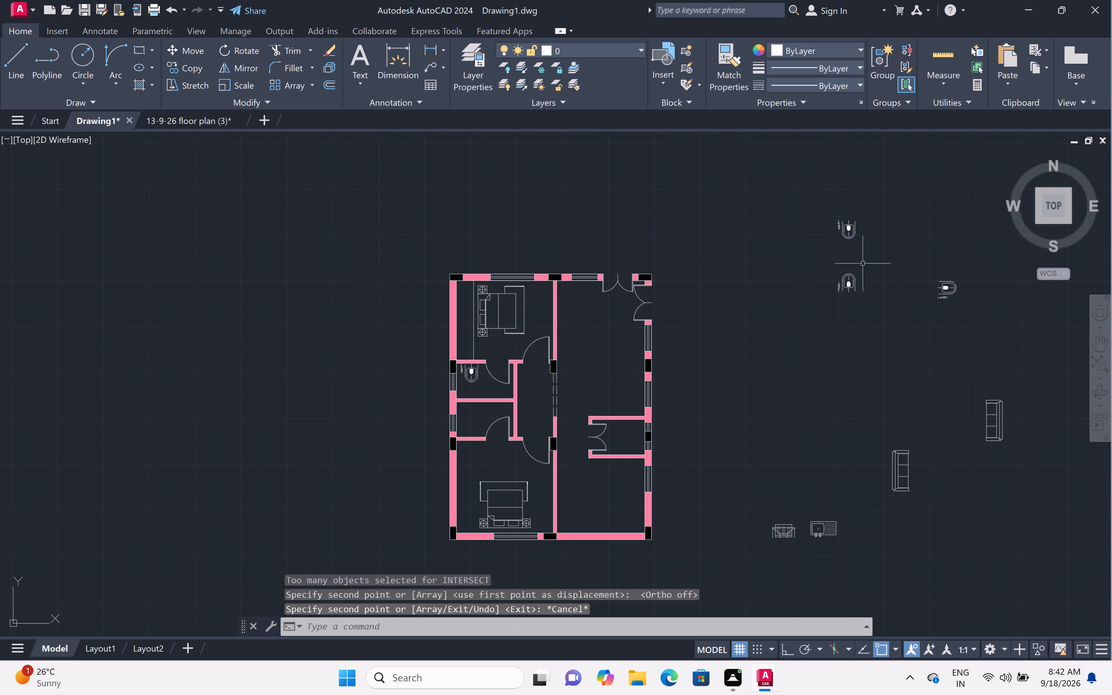
Move the north-facing toilet into the lower bathroom's southwest corner, with its back just above the south wall.
{"action": "left_click", "coordinate": [870, 267]}
{"action": "left_click", "coordinate": [780, 343]}
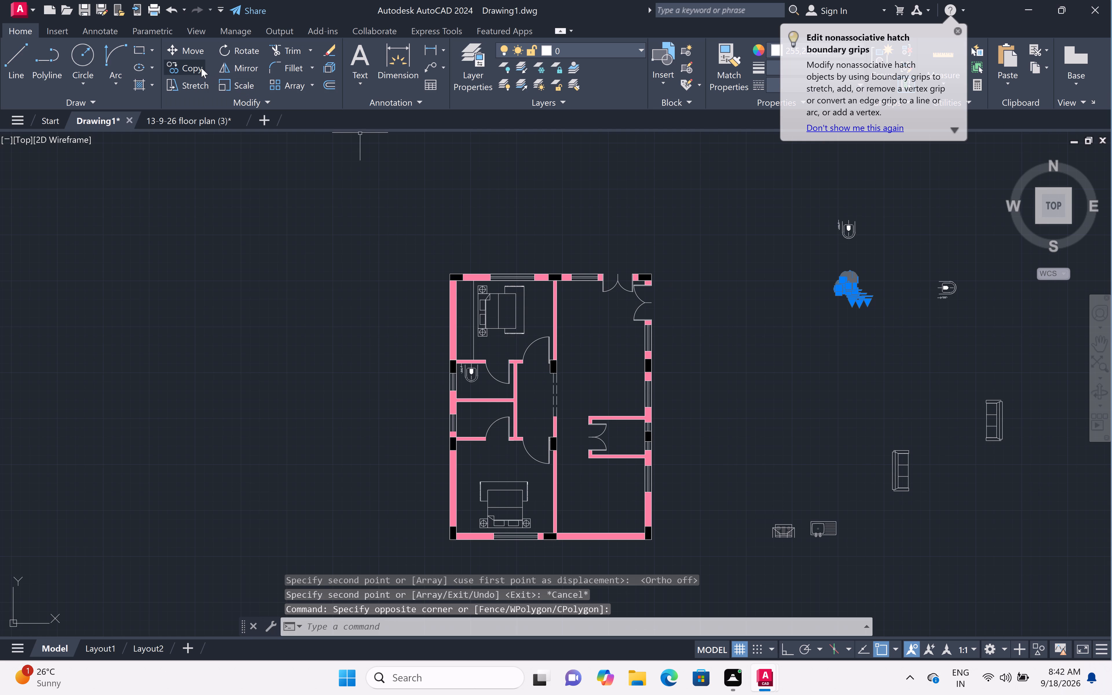
{"action": "left_click", "coordinate": [187, 47]}
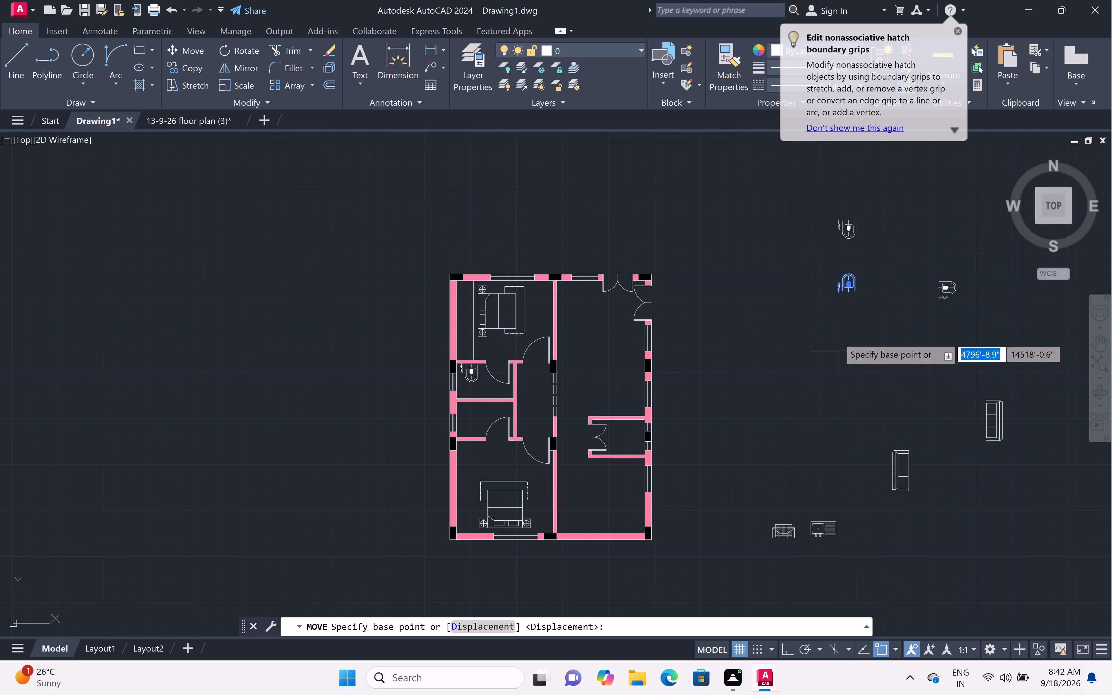
{"action": "scroll", "coordinate": [846, 293], "scroll_direction": "up", "scroll_amount": 3}
{"action": "left_click", "coordinate": [849, 289]}
{"action": "scroll", "coordinate": [683, 393], "scroll_direction": "down", "scroll_amount": 2}
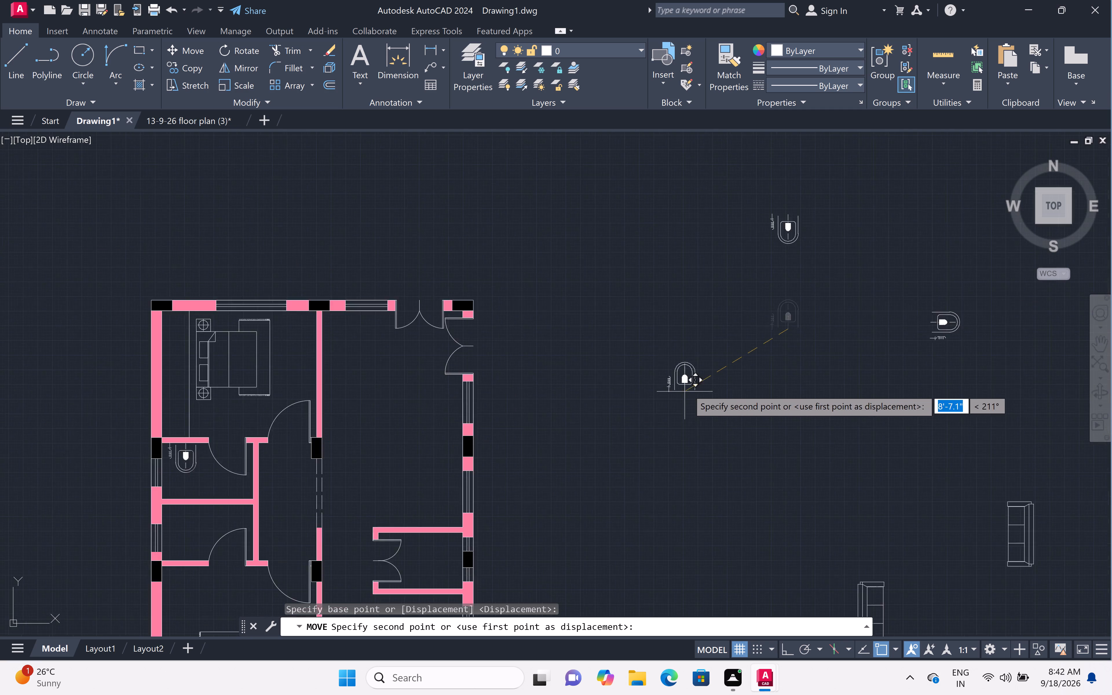
{"action": "scroll", "coordinate": [691, 383], "scroll_direction": "down", "scroll_amount": 2}
{"action": "scroll", "coordinate": [562, 424], "scroll_direction": "up", "scroll_amount": 3}
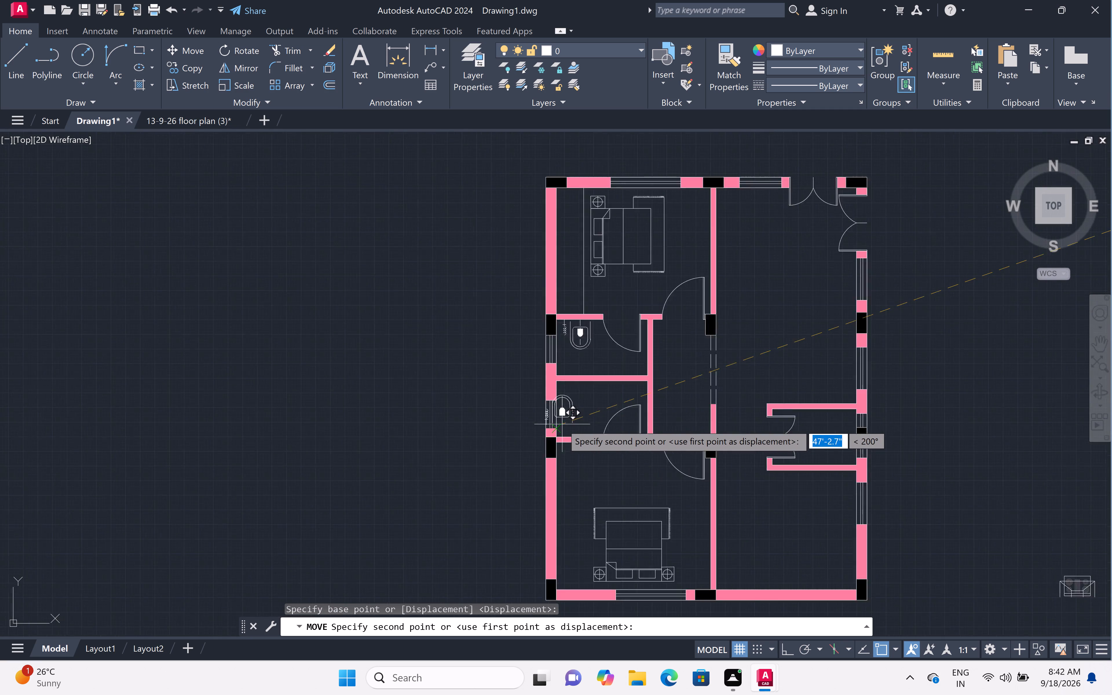
{"action": "scroll", "coordinate": [562, 424], "scroll_direction": "up", "scroll_amount": 2}
{"action": "scroll", "coordinate": [605, 452], "scroll_direction": "up", "scroll_amount": 2}
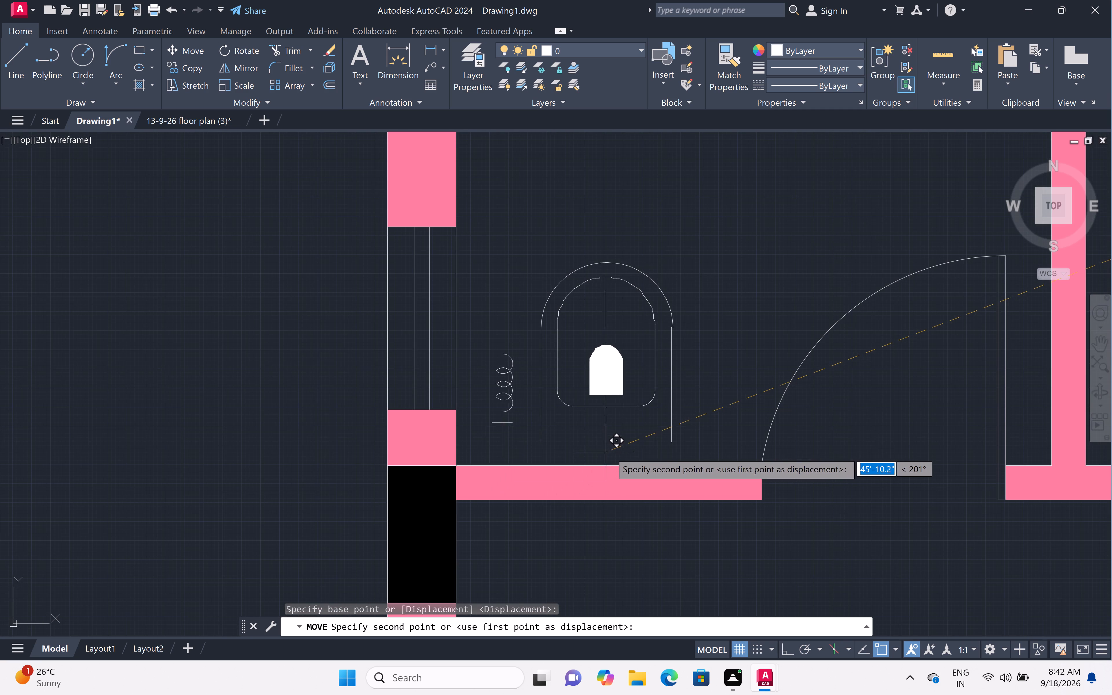
{"action": "scroll", "coordinate": [620, 446], "scroll_direction": "down", "scroll_amount": 2}
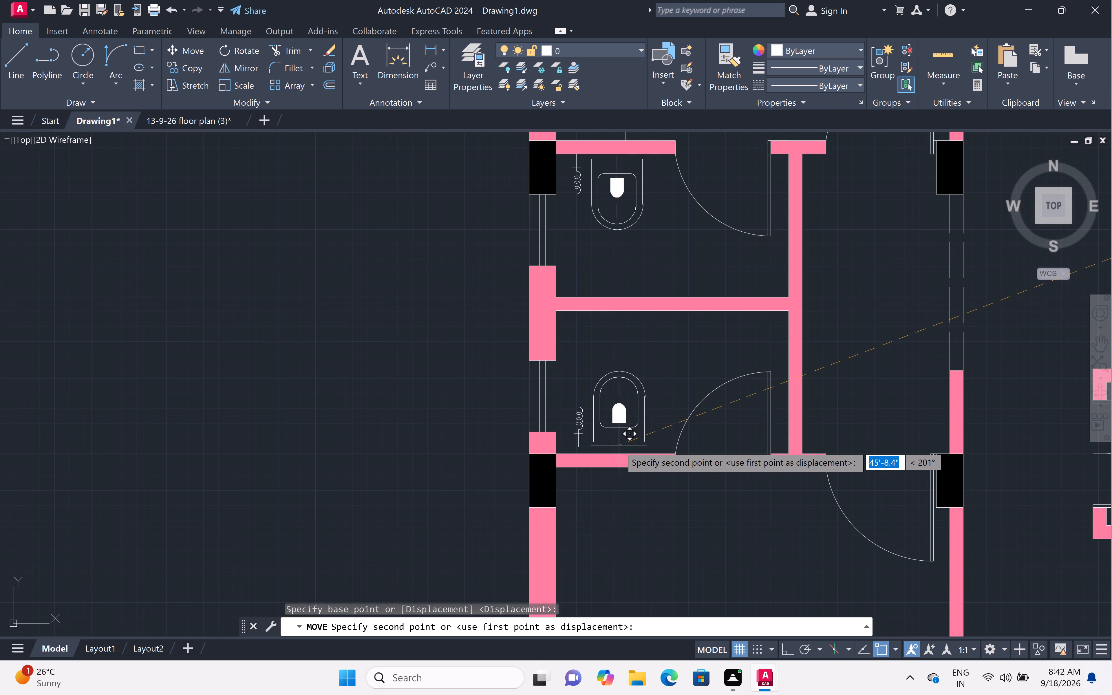
{"action": "scroll", "coordinate": [616, 449], "scroll_direction": "up", "scroll_amount": 2}
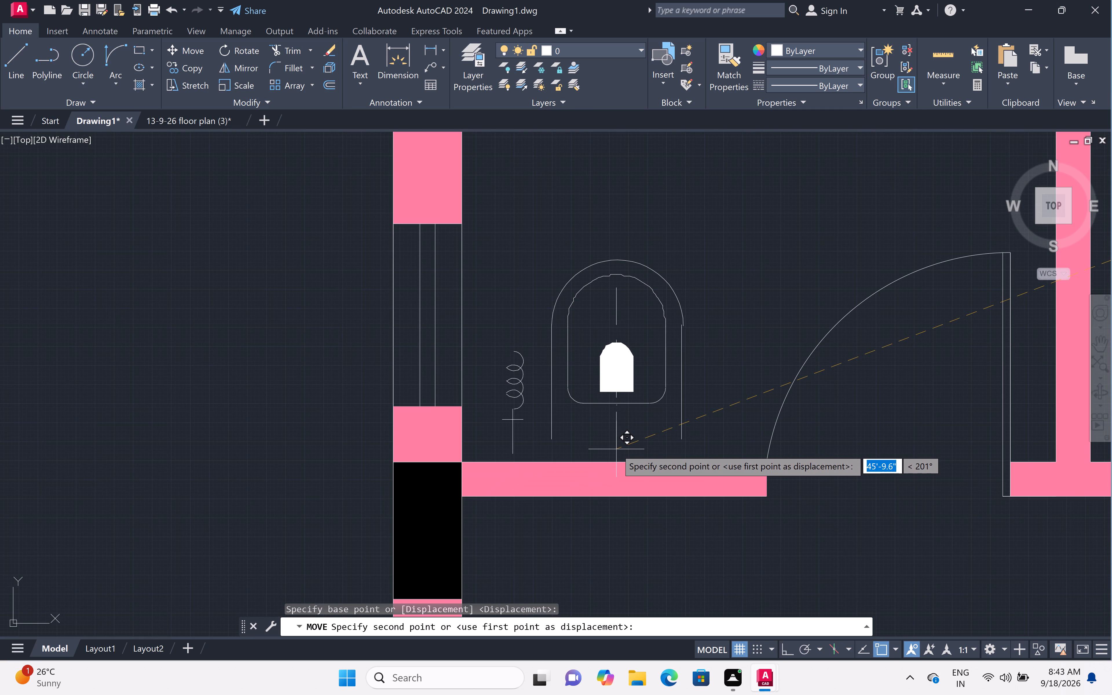
{"action": "double_click", "coordinate": [616, 449]}
Move the nearer, east-facing sofa into the large upper-right room, against its west wall just north of the column.
{"action": "scroll", "coordinate": [638, 378], "scroll_direction": "down", "scroll_amount": 5}
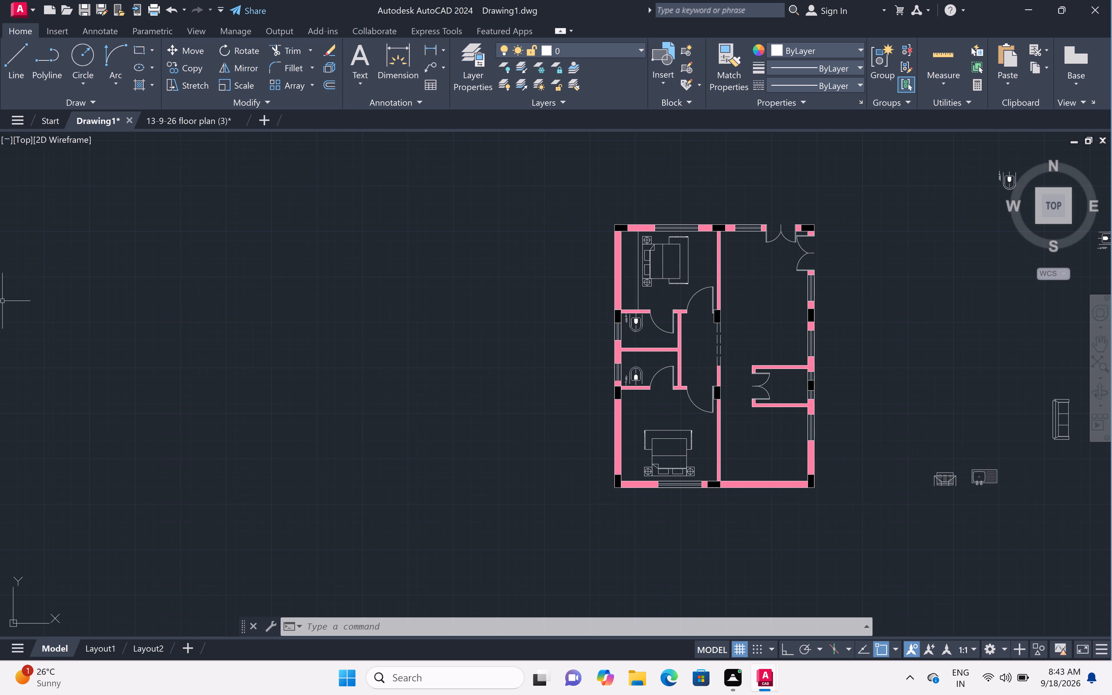
{"action": "scroll", "coordinate": [635, 161], "scroll_direction": "down", "scroll_amount": 1}
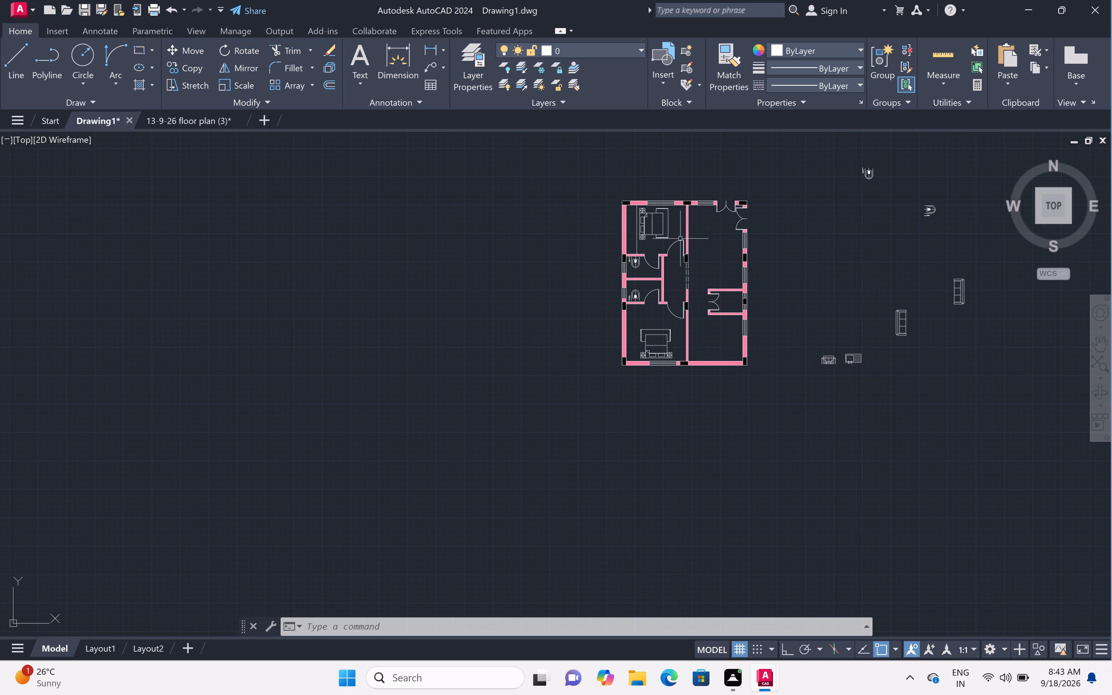
{"action": "scroll", "coordinate": [824, 255], "scroll_direction": "up", "scroll_amount": 1}
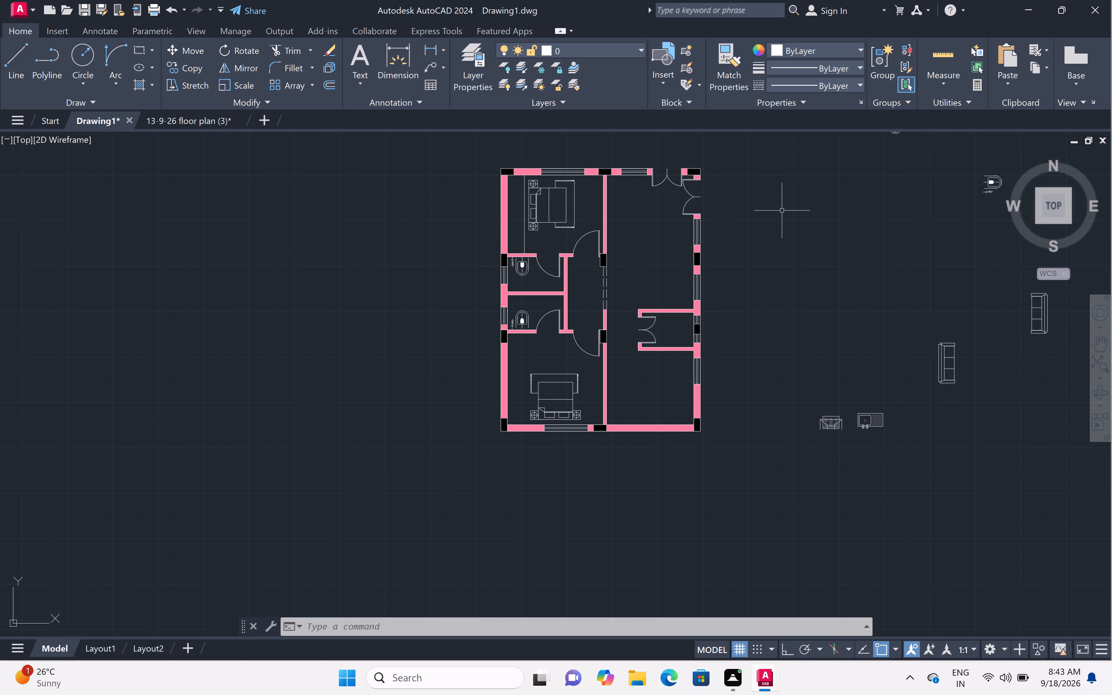
{"action": "scroll", "coordinate": [778, 183], "scroll_direction": "down", "scroll_amount": 1}
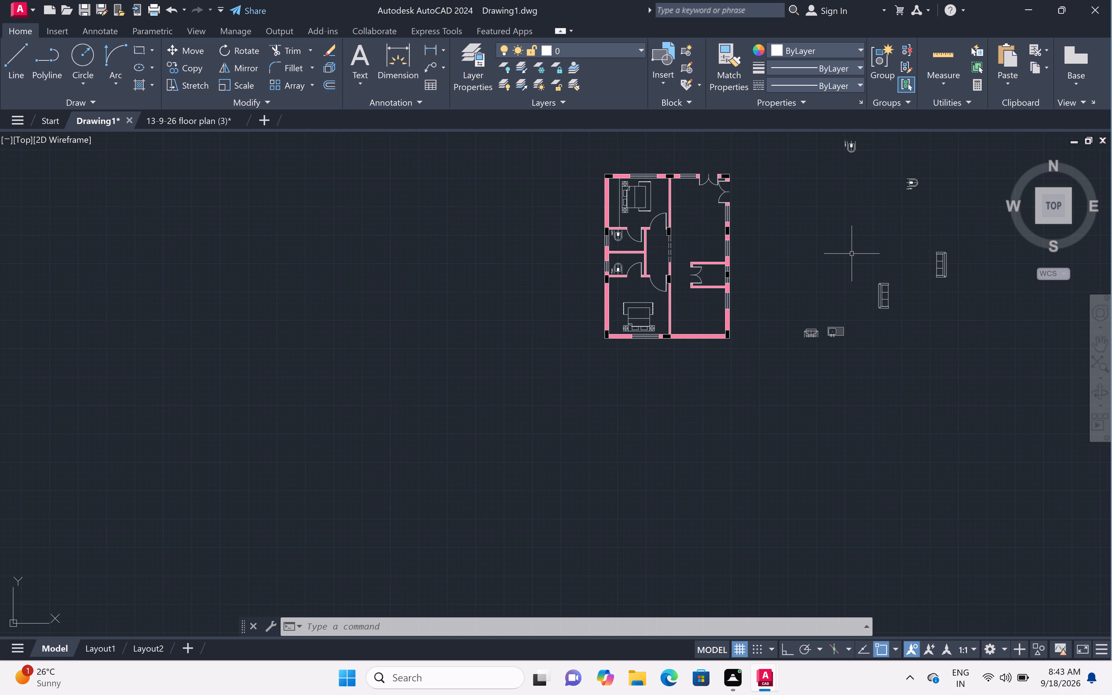
{"action": "left_click", "coordinate": [898, 266]}
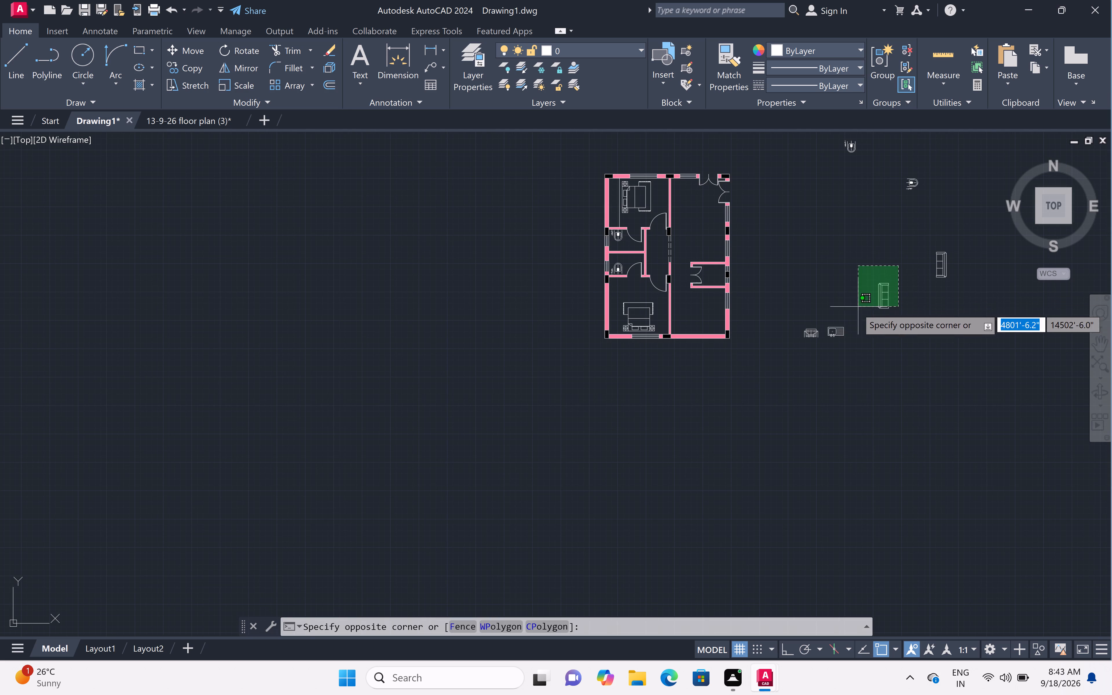
{"action": "left_click_drag", "start_coordinate": [851, 330], "coordinate": [849, 330]}
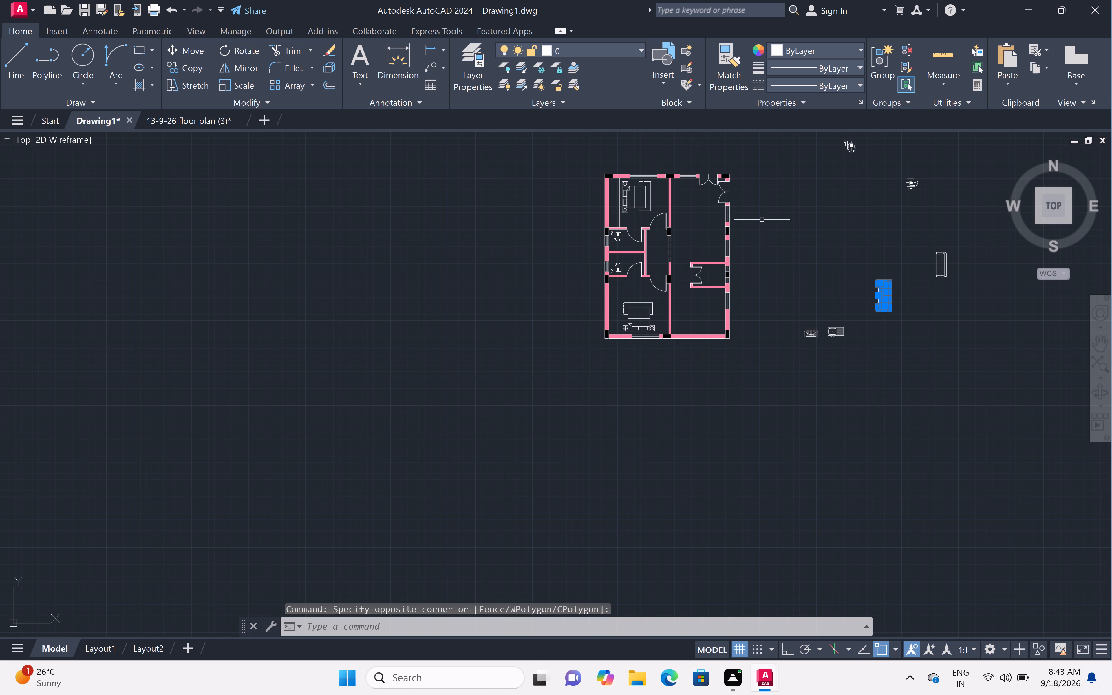
{"action": "type", "text": "m"}
{"action": "key", "text": "space"}
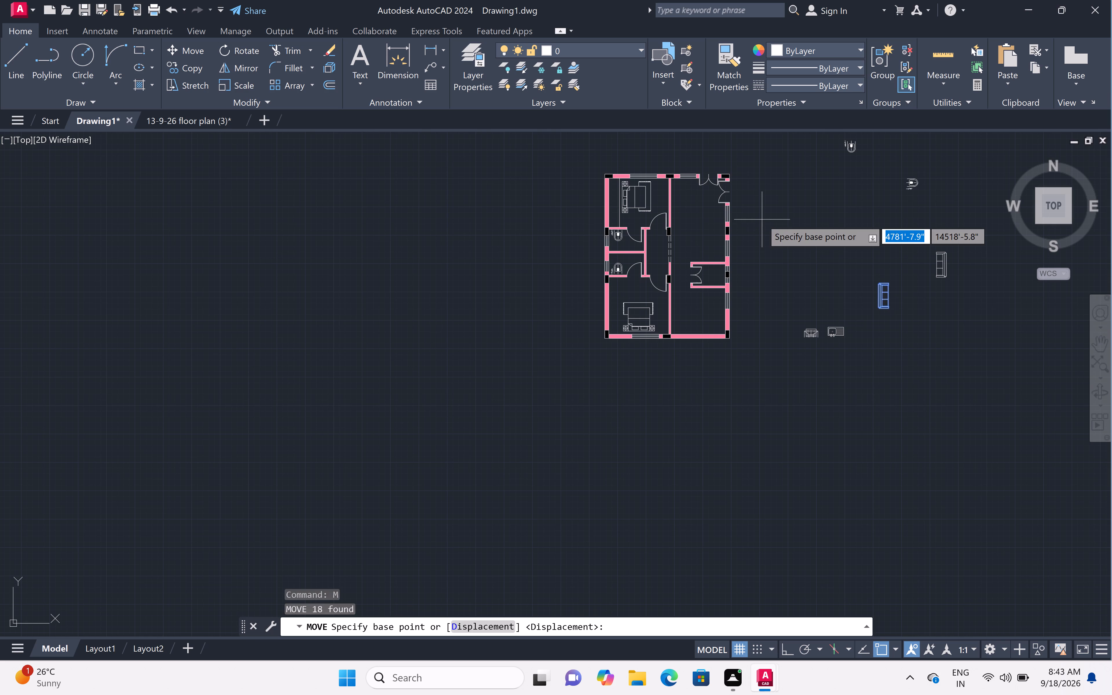
{"action": "left_click", "coordinate": [875, 296]}
{"action": "scroll", "coordinate": [668, 226], "scroll_direction": "up", "scroll_amount": 1}
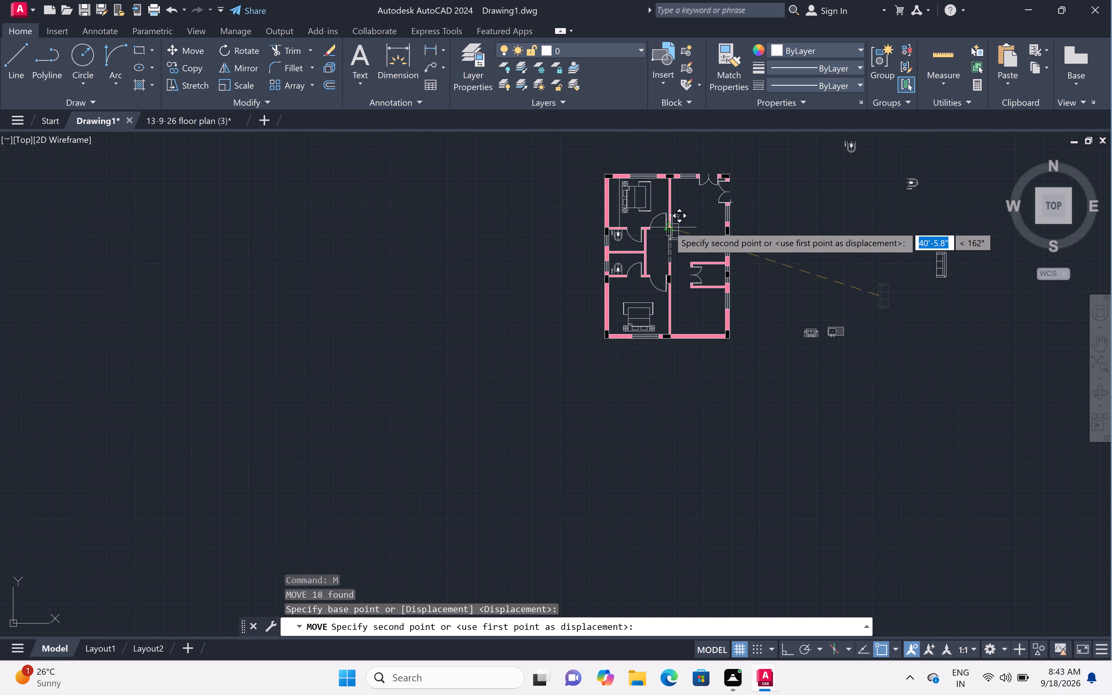
{"action": "scroll", "coordinate": [687, 213], "scroll_direction": "up", "scroll_amount": 3}
{"action": "scroll", "coordinate": [643, 176], "scroll_direction": "down", "scroll_amount": 2}
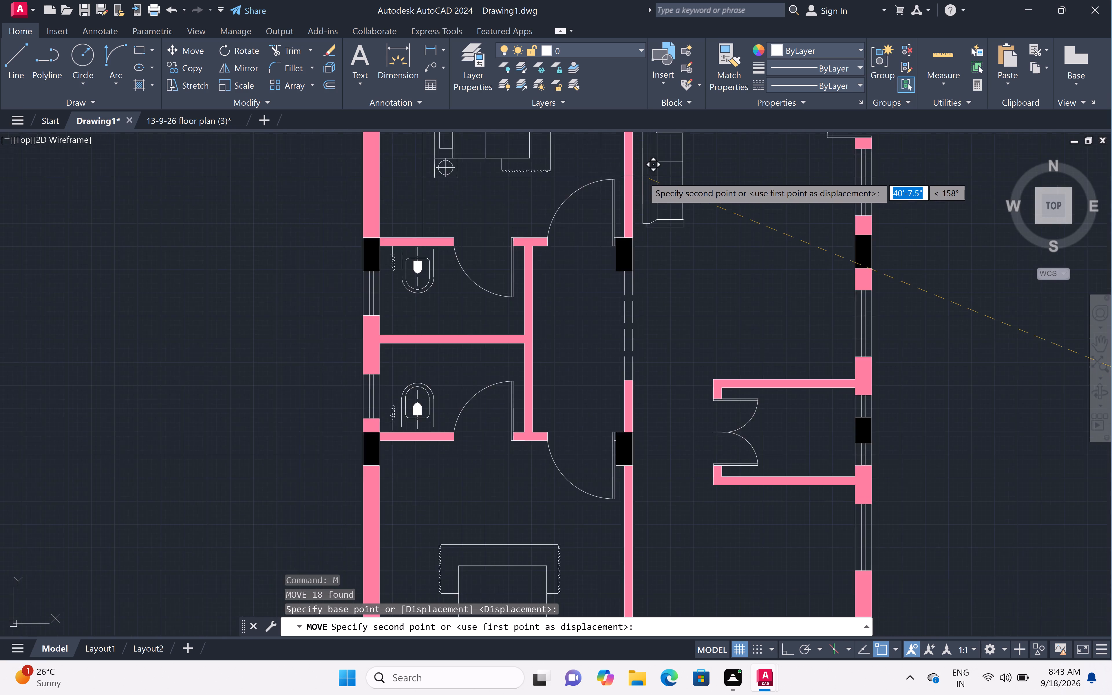
{"action": "scroll", "coordinate": [643, 176], "scroll_direction": "down", "scroll_amount": 2}
{"action": "scroll", "coordinate": [643, 166], "scroll_direction": "up", "scroll_amount": 3}
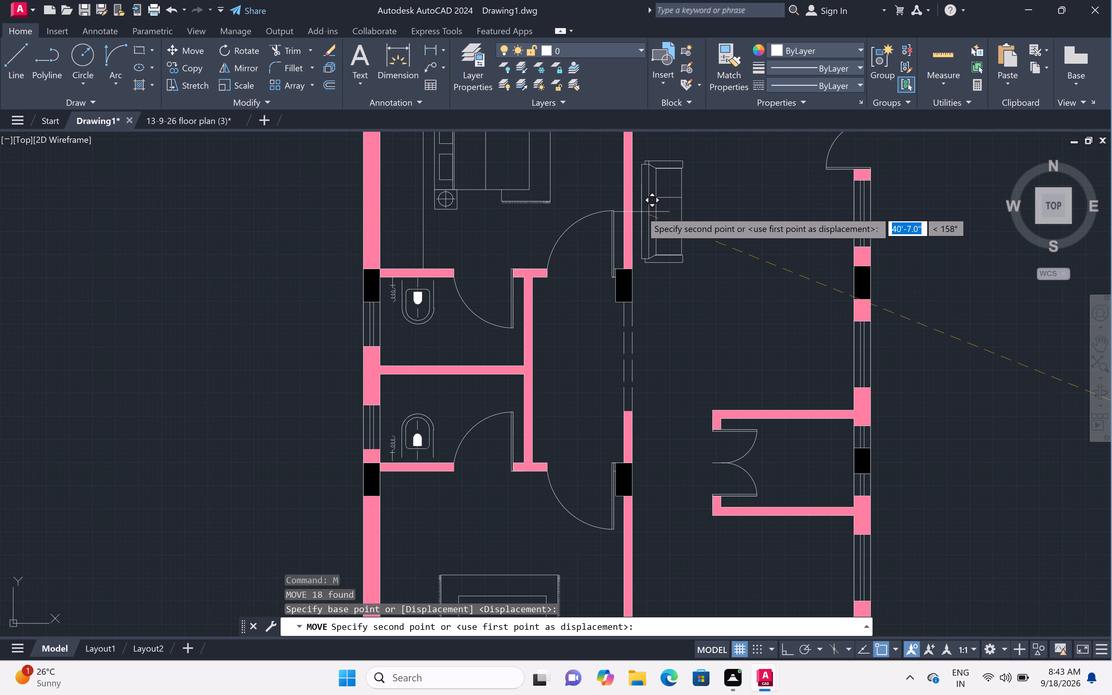
{"action": "scroll", "coordinate": [642, 212], "scroll_direction": "up", "scroll_amount": 2}
{"action": "left_click", "coordinate": [629, 212]}
Move the remaining west-facing sofa into the same room, beside the east exterior wall and opposite the first sofa.
{"action": "scroll", "coordinate": [742, 214], "scroll_direction": "down", "scroll_amount": 3}
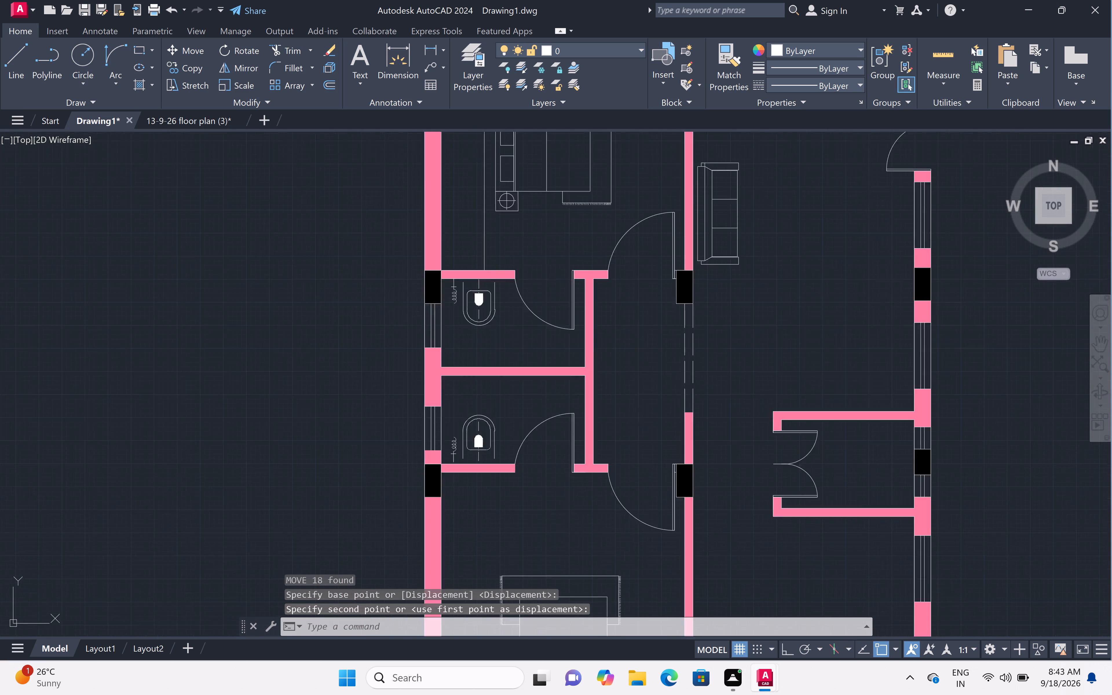
{"action": "scroll", "coordinate": [741, 214], "scroll_direction": "down", "scroll_amount": 2}
{"action": "scroll", "coordinate": [917, 260], "scroll_direction": "down", "scroll_amount": 1}
{"action": "middle_click_drag", "start_coordinate": [926, 268], "coordinate": [923, 272]}
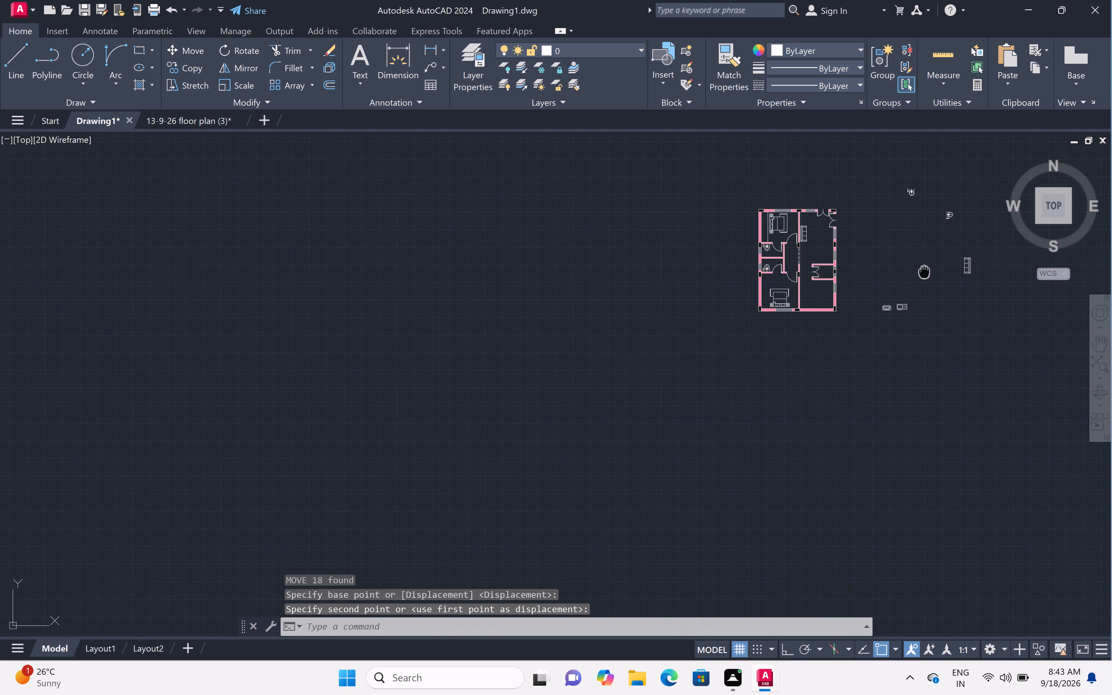
{"action": "middle_click_drag", "start_coordinate": [923, 272], "coordinate": [919, 279]}
{"action": "middle_click_drag", "start_coordinate": [750, 318], "coordinate": [746, 318]}
{"action": "middle_click_drag", "start_coordinate": [742, 318], "coordinate": [730, 319]}
{"action": "middle_click_drag", "start_coordinate": [840, 416], "coordinate": [833, 419]}
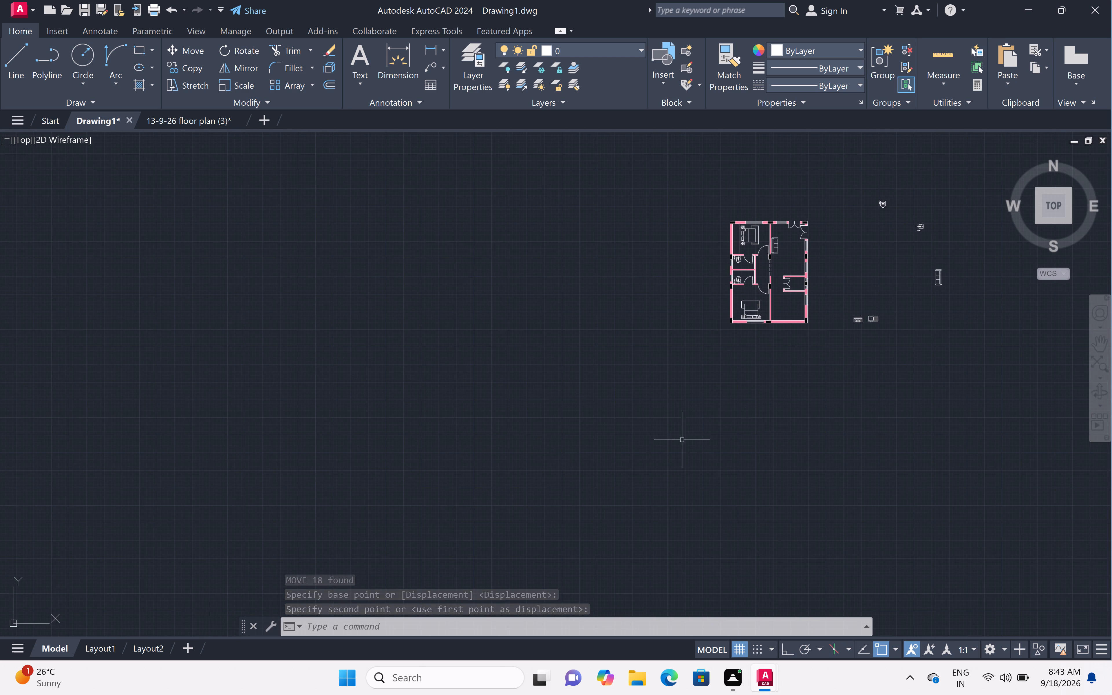
{"action": "scroll", "coordinate": [985, 277], "scroll_direction": "up", "scroll_amount": 1}
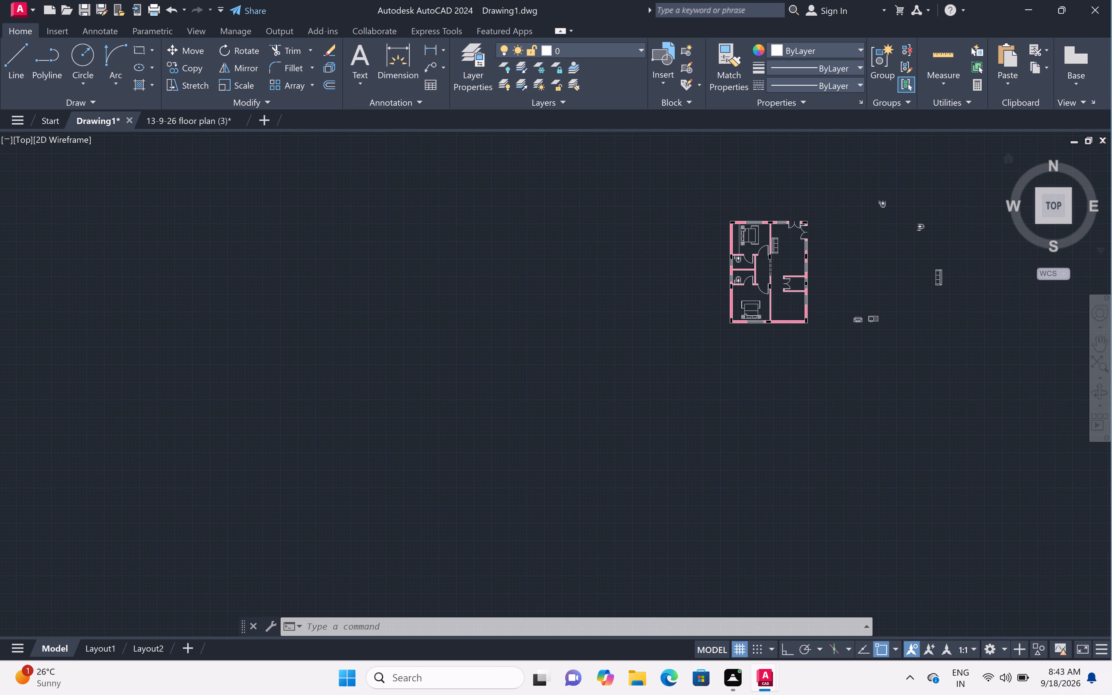
{"action": "scroll", "coordinate": [985, 277], "scroll_direction": "up", "scroll_amount": 1}
{"action": "left_click", "coordinate": [897, 225]}
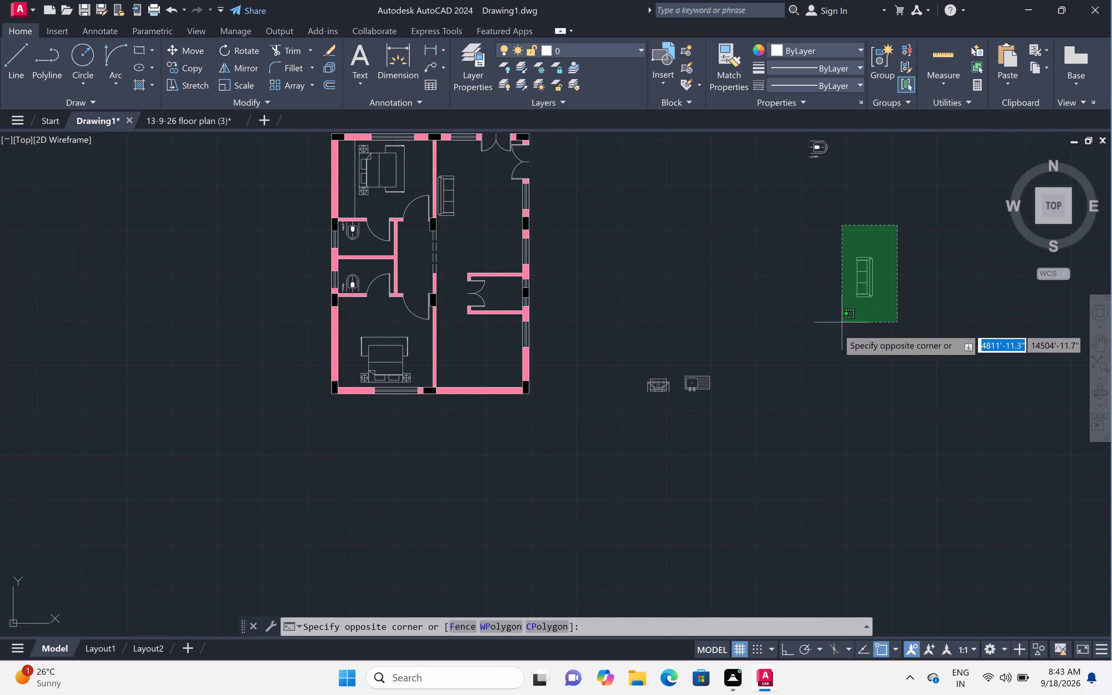
{"action": "left_click", "coordinate": [828, 336]}
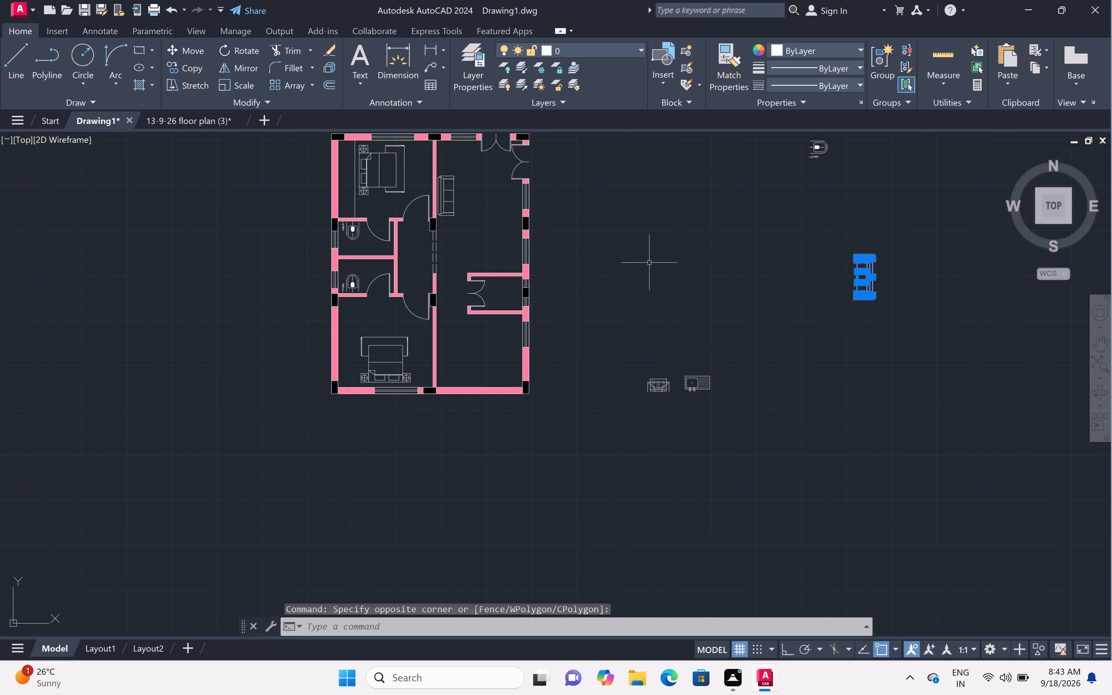
{"action": "type", "text": "m"}
{"action": "key", "text": "space"}
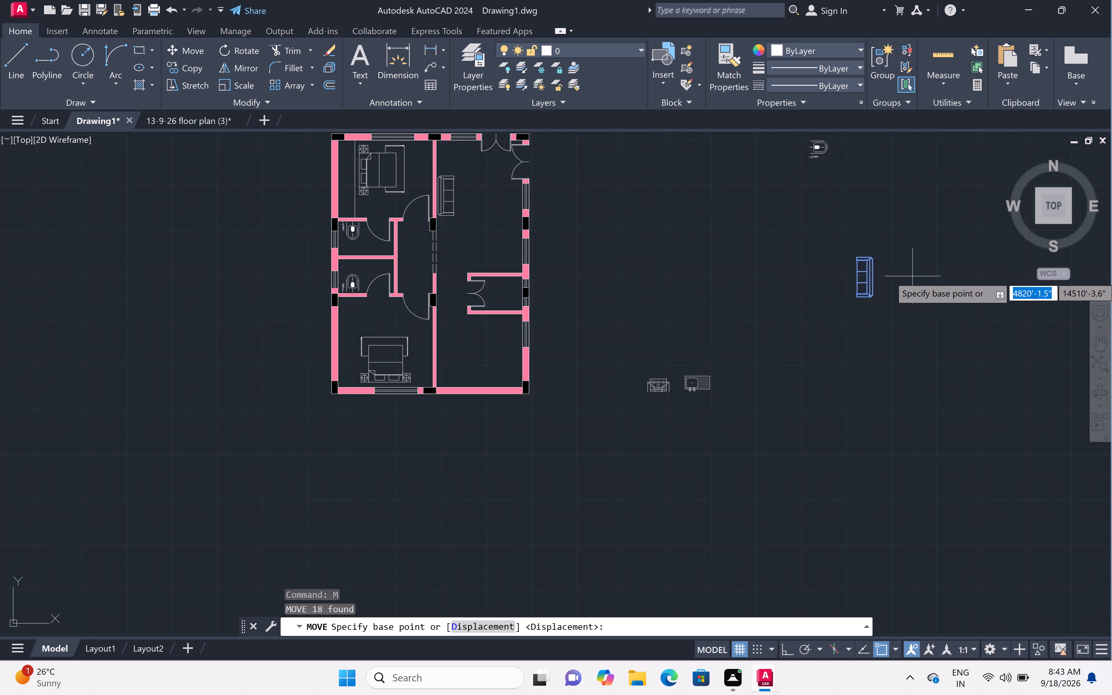
{"action": "left_click", "coordinate": [869, 277]}
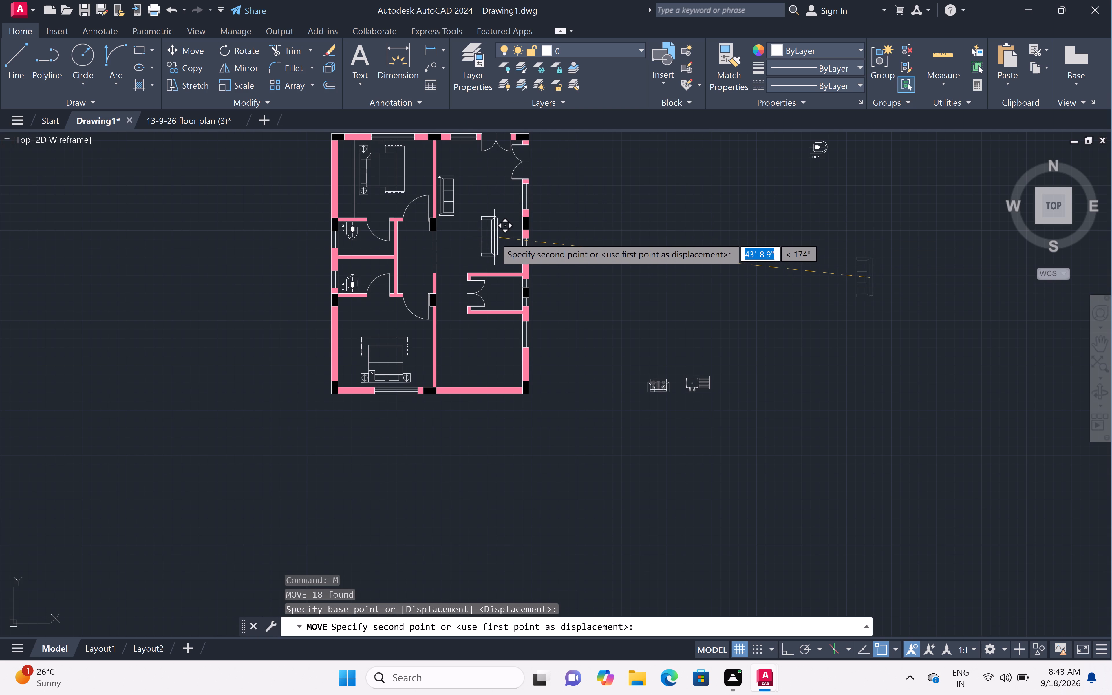
{"action": "scroll", "coordinate": [516, 206], "scroll_direction": "up", "scroll_amount": 3}
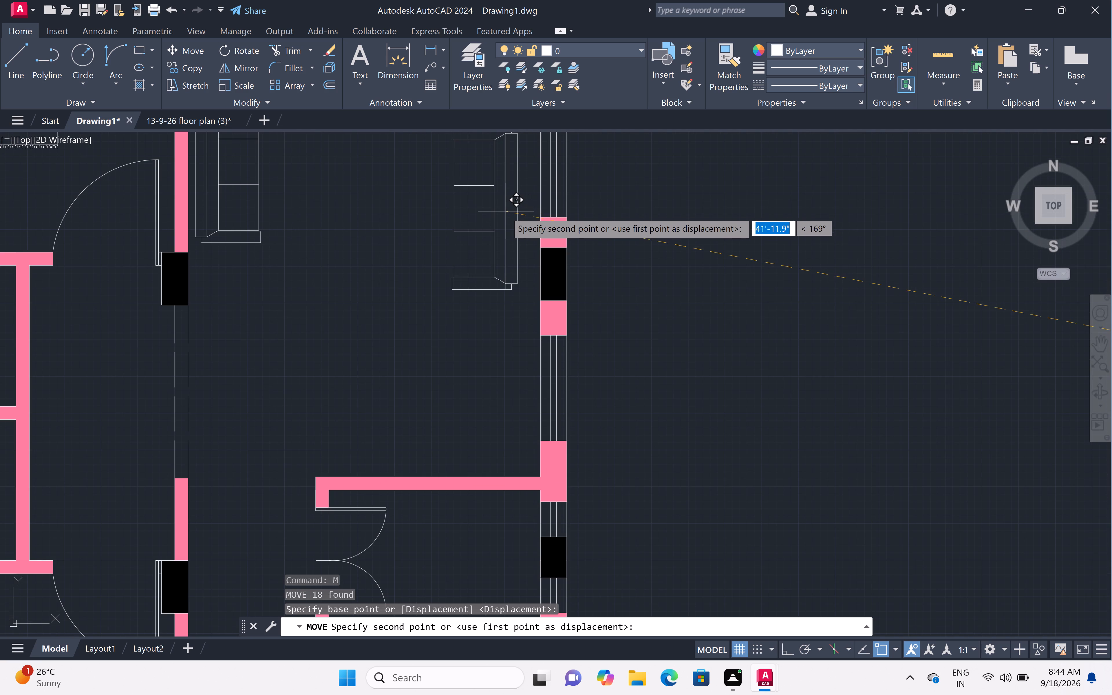
{"action": "left_click", "coordinate": [512, 206]}
{"action": "scroll", "coordinate": [251, 213], "scroll_direction": "down", "scroll_amount": 5}
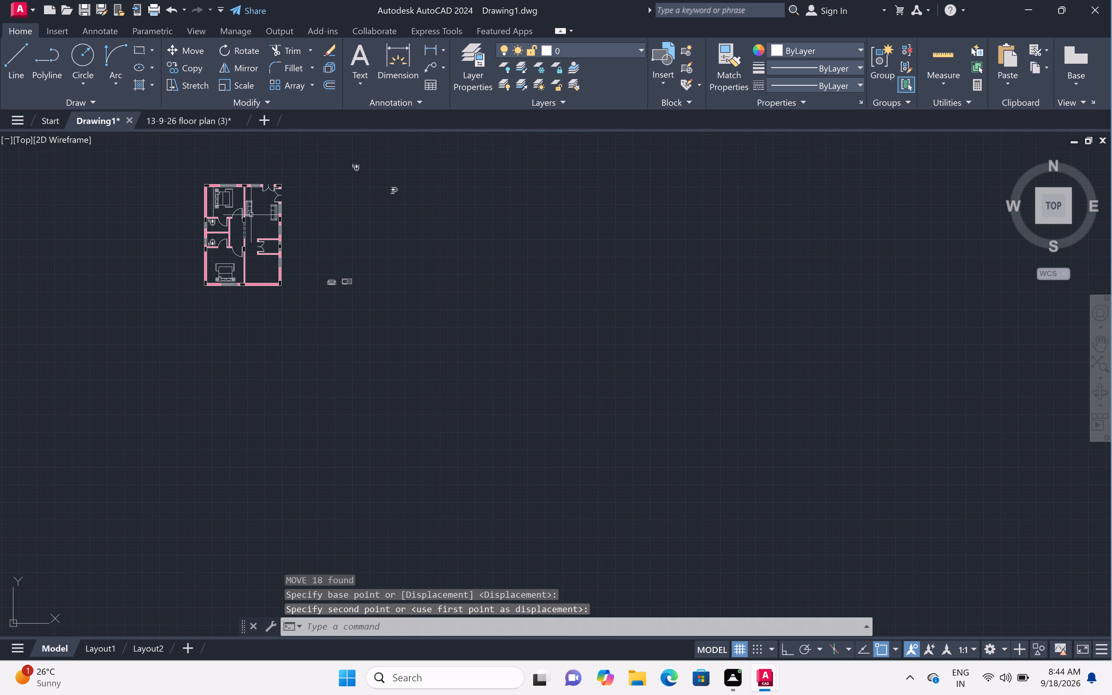
{"action": "scroll", "coordinate": [217, 221], "scroll_direction": "up", "scroll_amount": 1}
With Ortho on, rotate the kitchen sink outside the plan 90° counterclockwise so its taps face east.
{"action": "scroll", "coordinate": [217, 221], "scroll_direction": "up", "scroll_amount": 1}
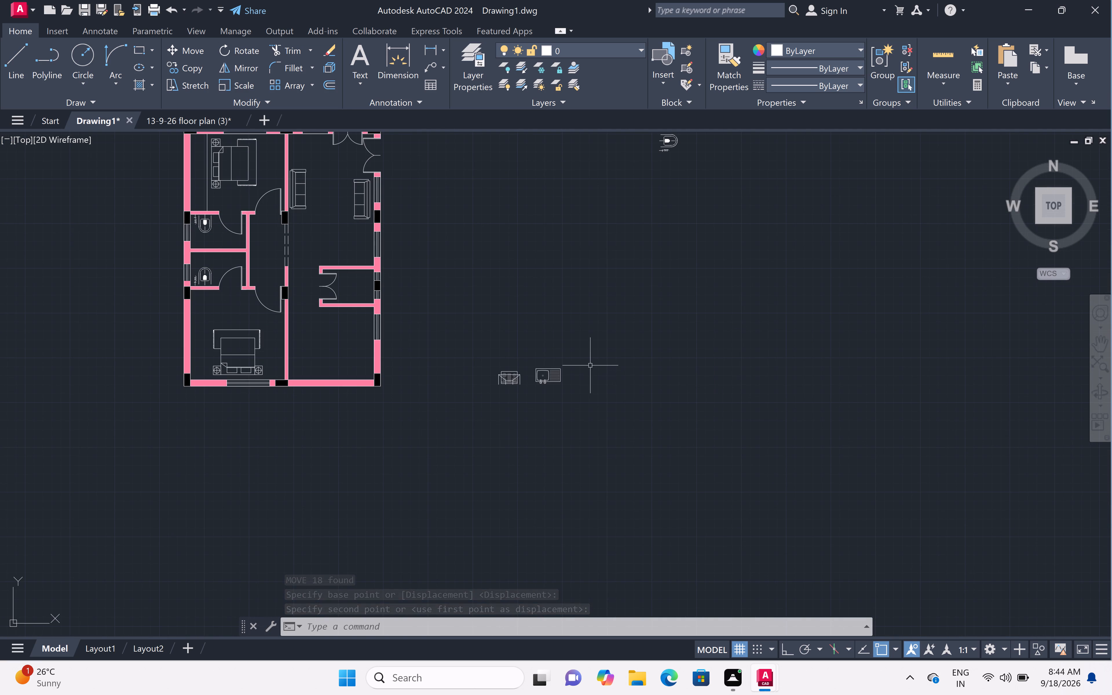
{"action": "left_click", "coordinate": [586, 359]}
{"action": "left_click", "coordinate": [528, 402]}
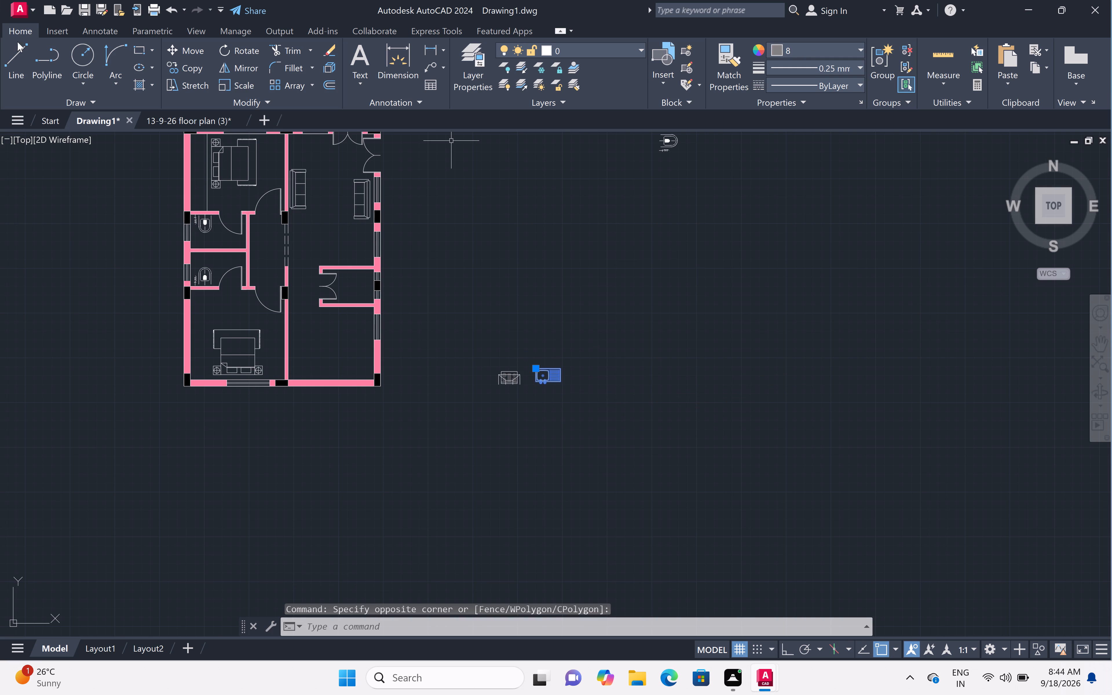
{"action": "left_click", "coordinate": [257, 46]}
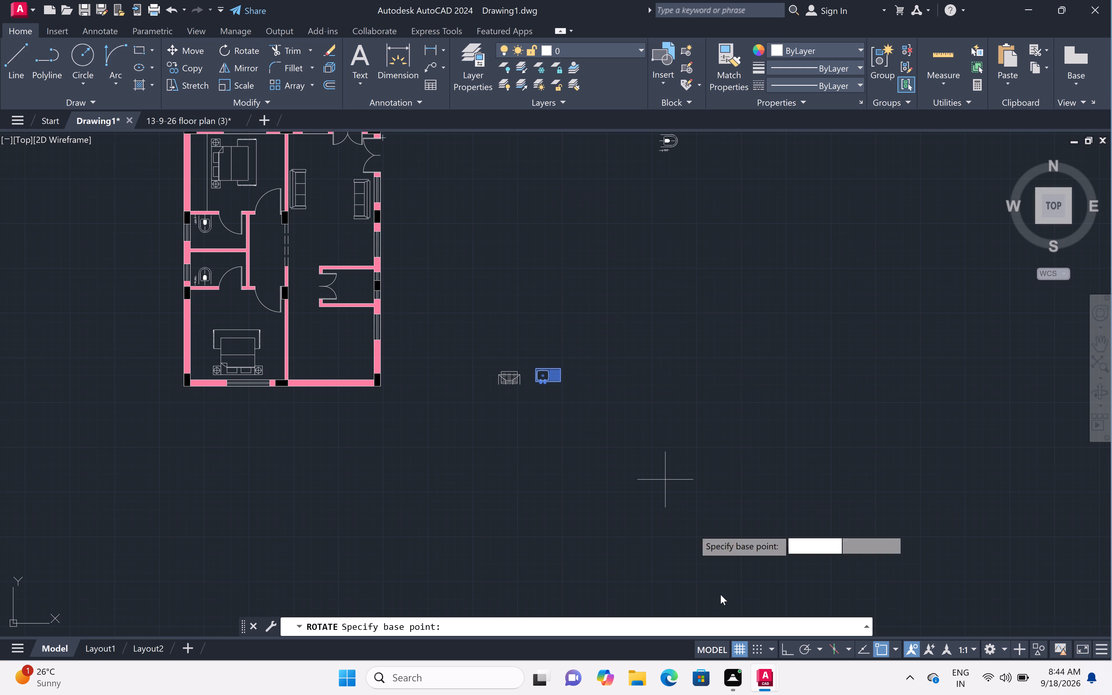
{"action": "left_click", "coordinate": [784, 649]}
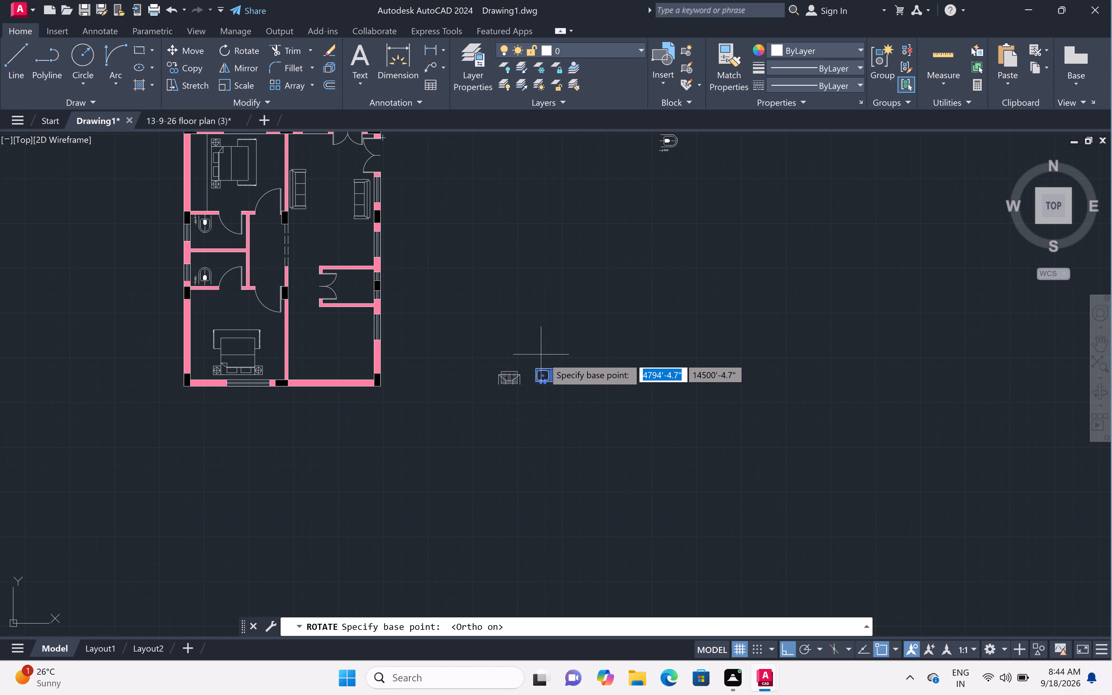
{"action": "left_click", "coordinate": [549, 366]}
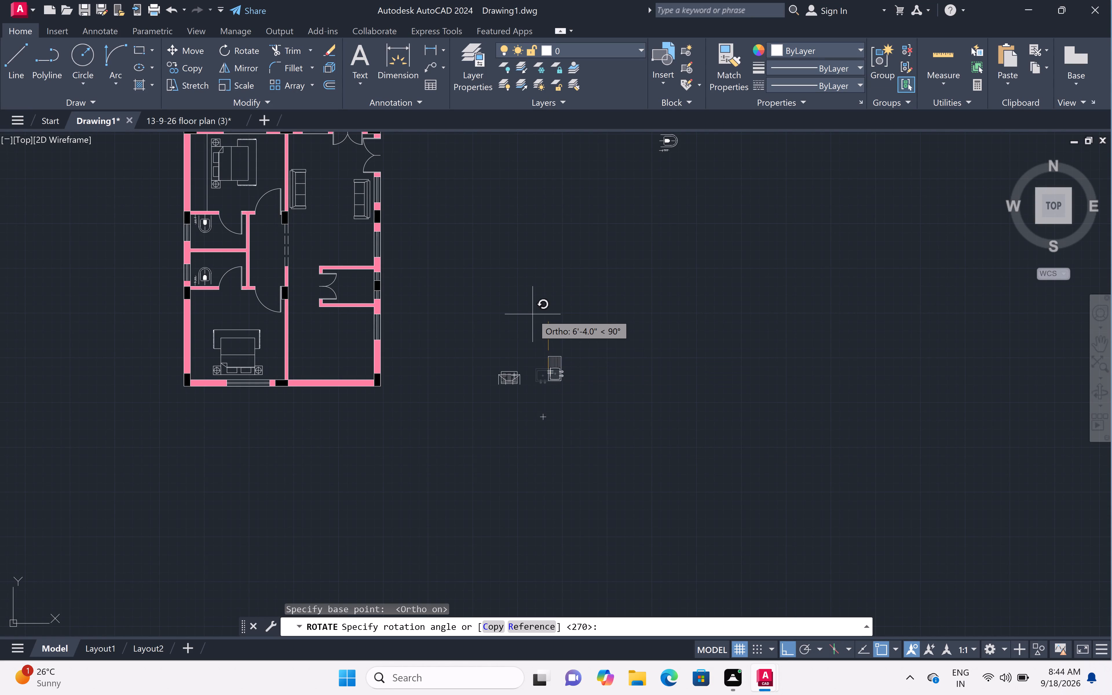
{"action": "left_click", "coordinate": [531, 313]}
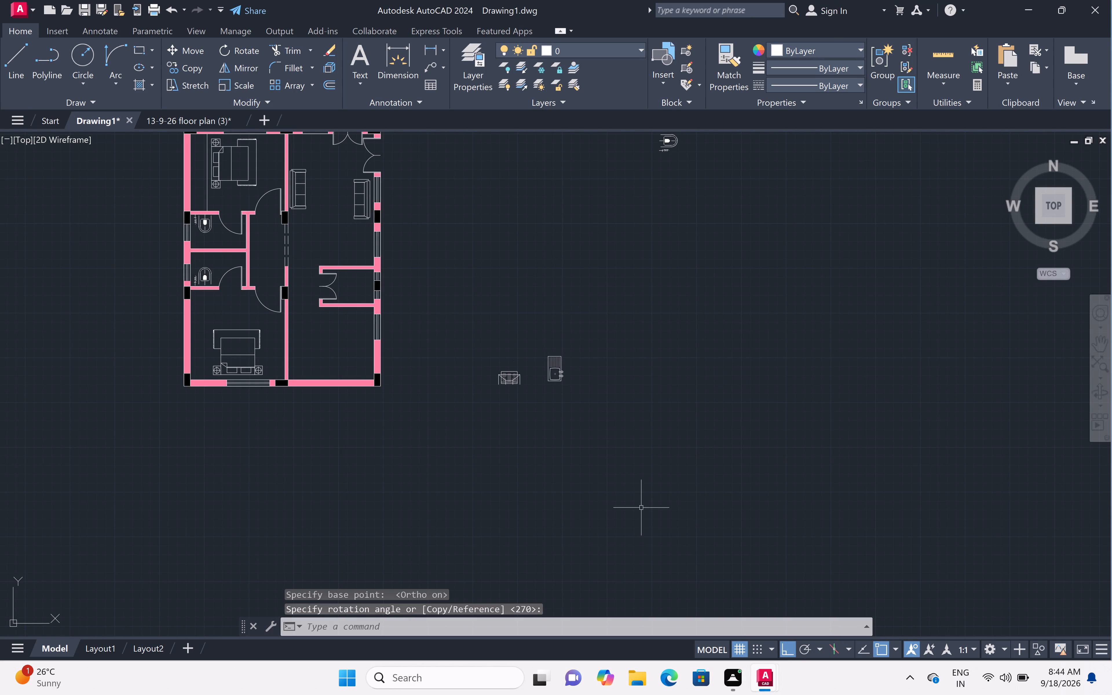
With Ortho off, move the rotated sink into the lower-right room, with its taps against the east wall's window.
{"action": "left_click", "coordinate": [790, 650]}
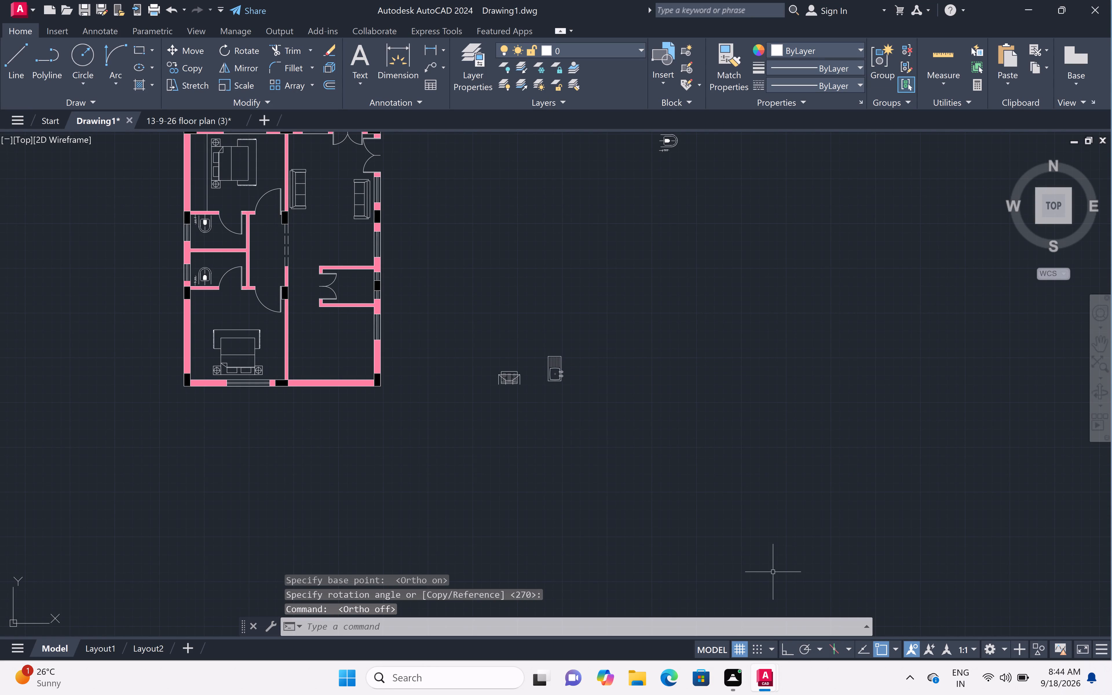
{"action": "left_click", "coordinate": [594, 325]}
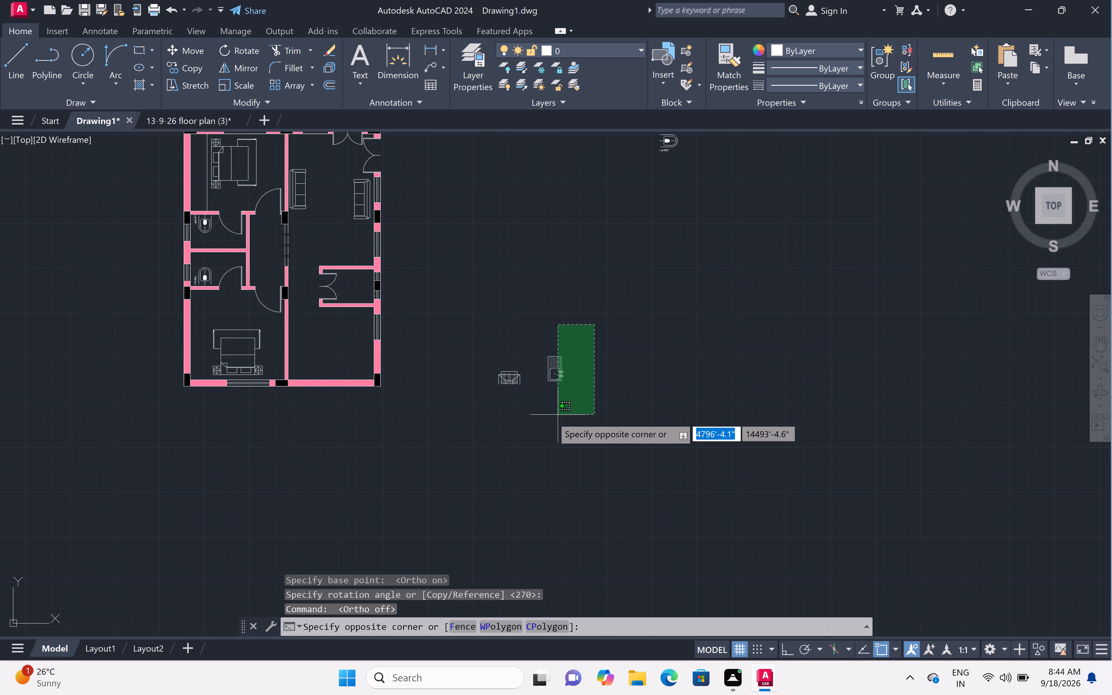
{"action": "left_click", "coordinate": [543, 422]}
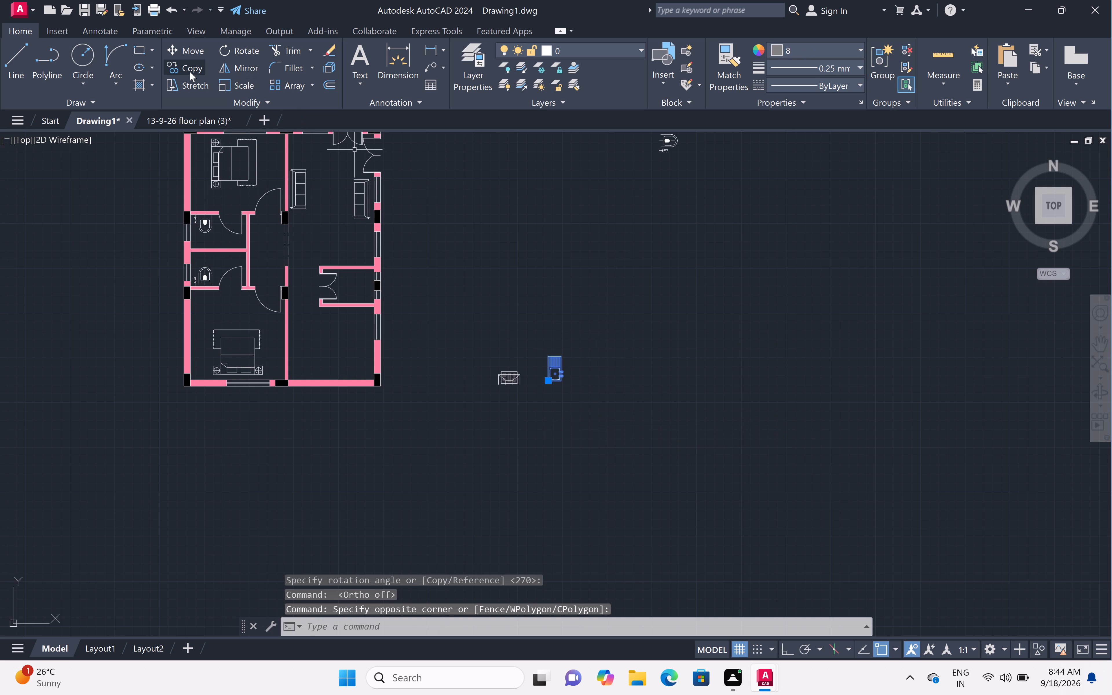
{"action": "left_click", "coordinate": [182, 45]}
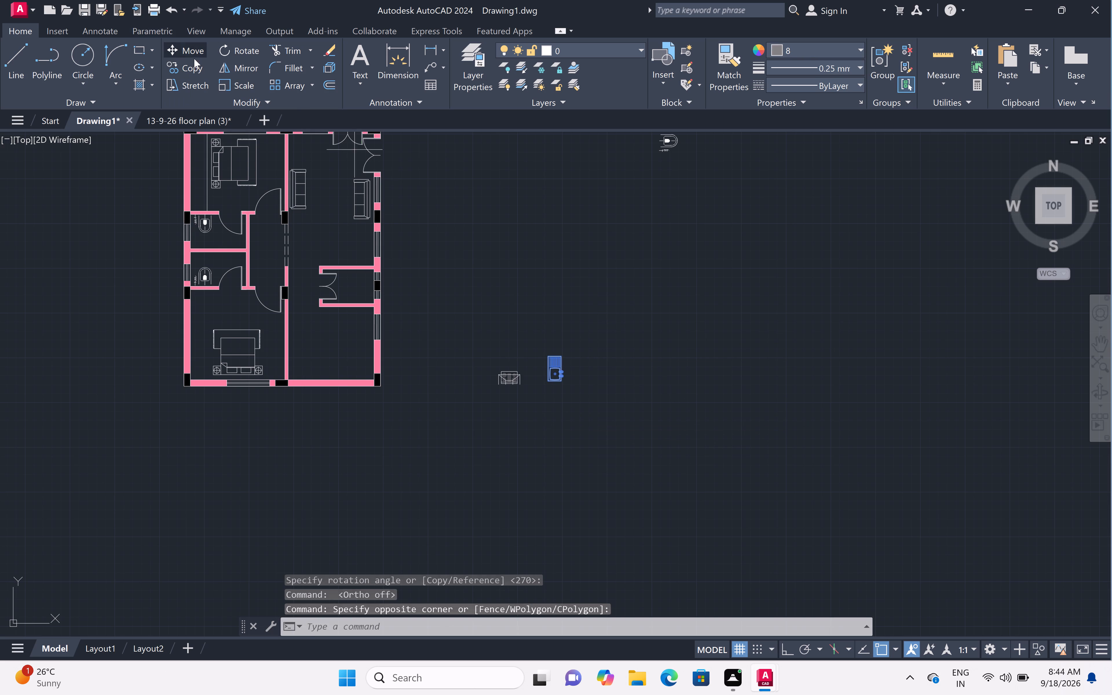
{"action": "left_click", "coordinate": [561, 367]}
{"action": "scroll", "coordinate": [351, 326], "scroll_direction": "up", "scroll_amount": 1}
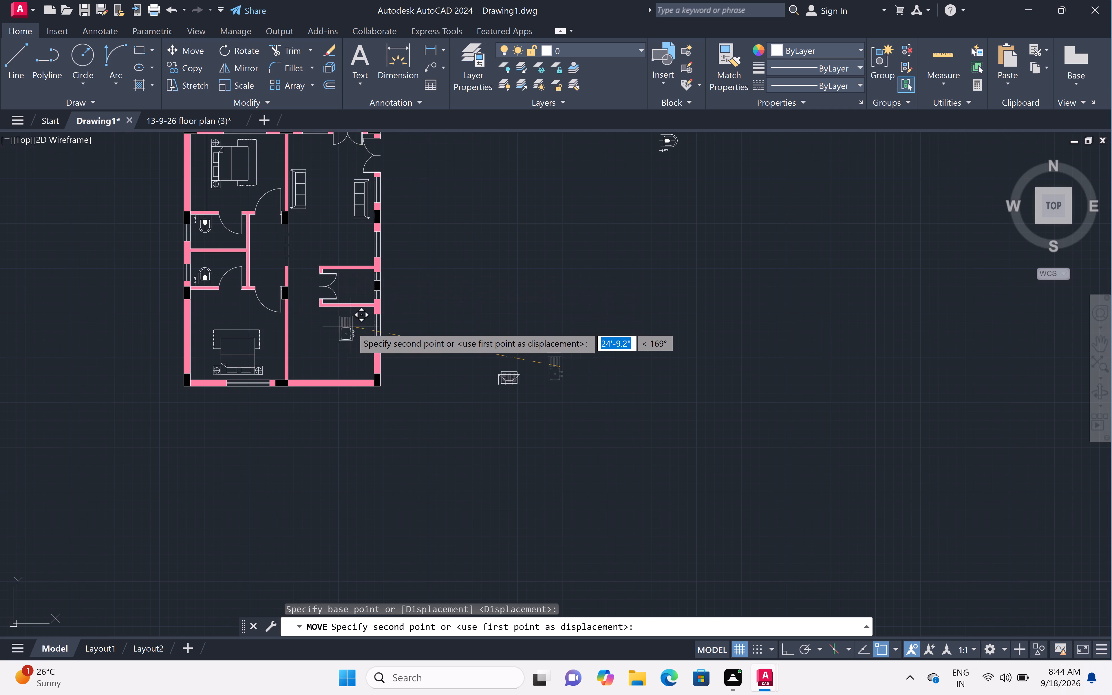
{"action": "scroll", "coordinate": [351, 326], "scroll_direction": "up", "scroll_amount": 3}
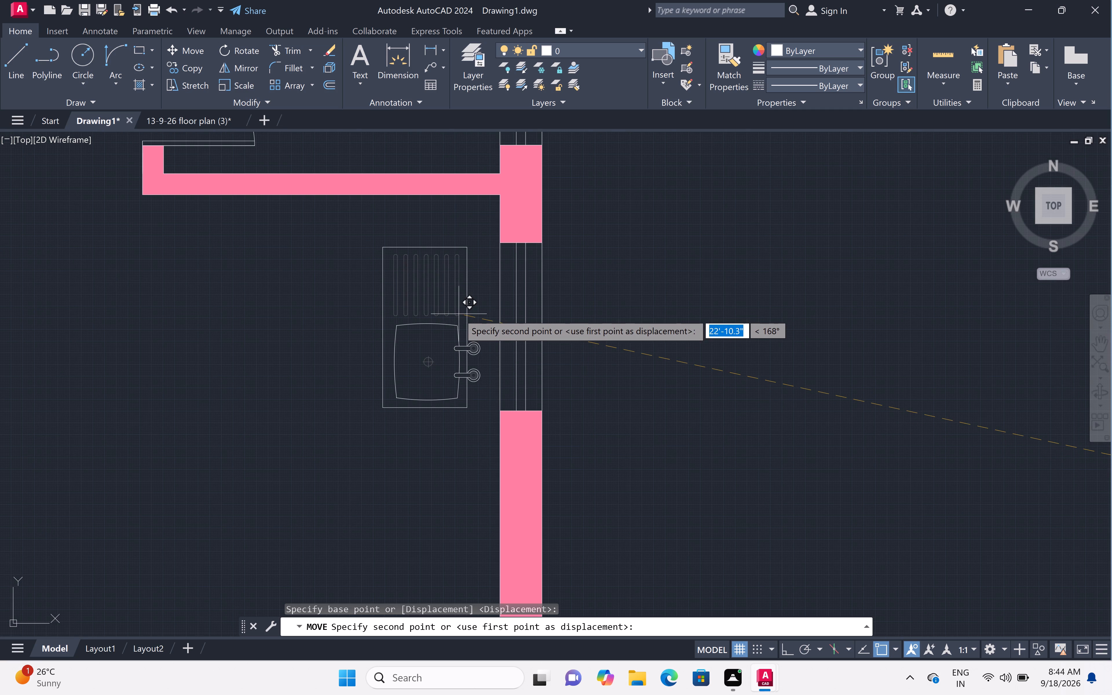
{"action": "scroll", "coordinate": [459, 314], "scroll_direction": "down", "scroll_amount": 1}
{"action": "scroll", "coordinate": [470, 313], "scroll_direction": "up", "scroll_amount": 2}
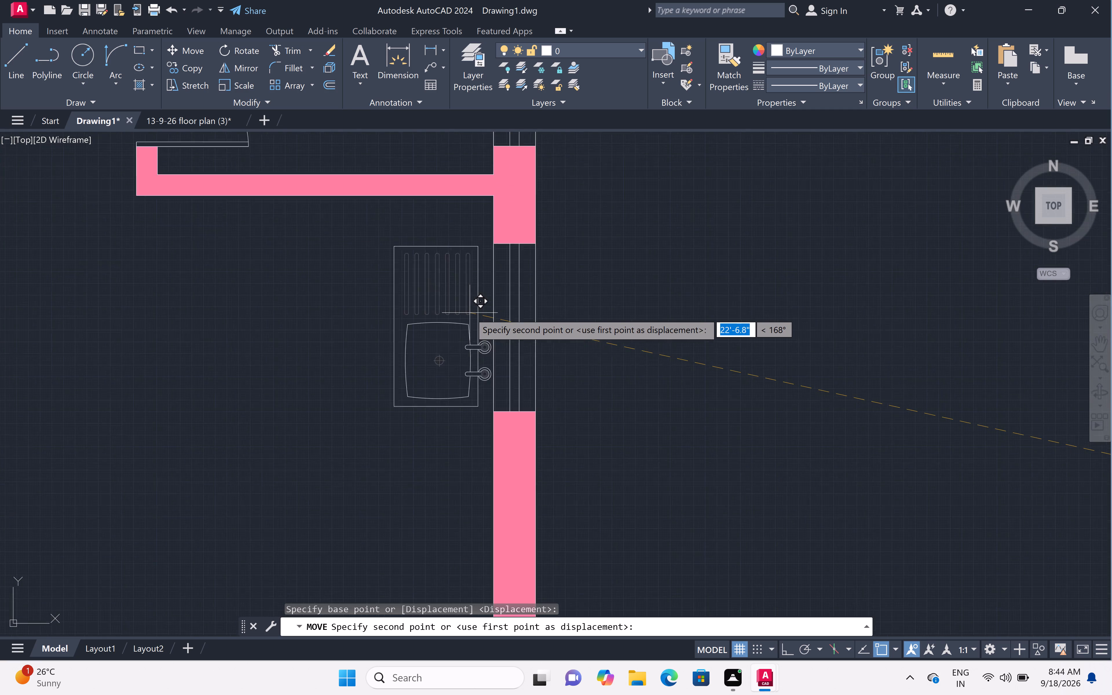
{"action": "scroll", "coordinate": [470, 313], "scroll_direction": "up", "scroll_amount": 2}
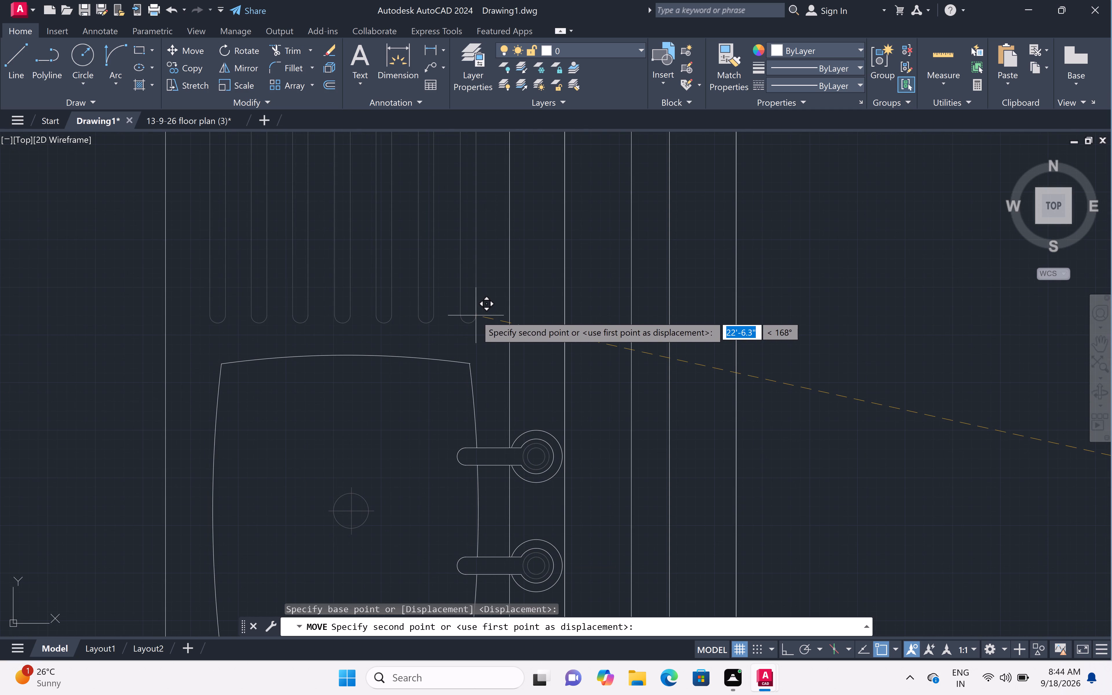
{"action": "left_click", "coordinate": [476, 315]}
Move the stove into the lower-right room, just above the middle of its south wall.
{"action": "scroll", "coordinate": [484, 275], "scroll_direction": "down", "scroll_amount": 6}
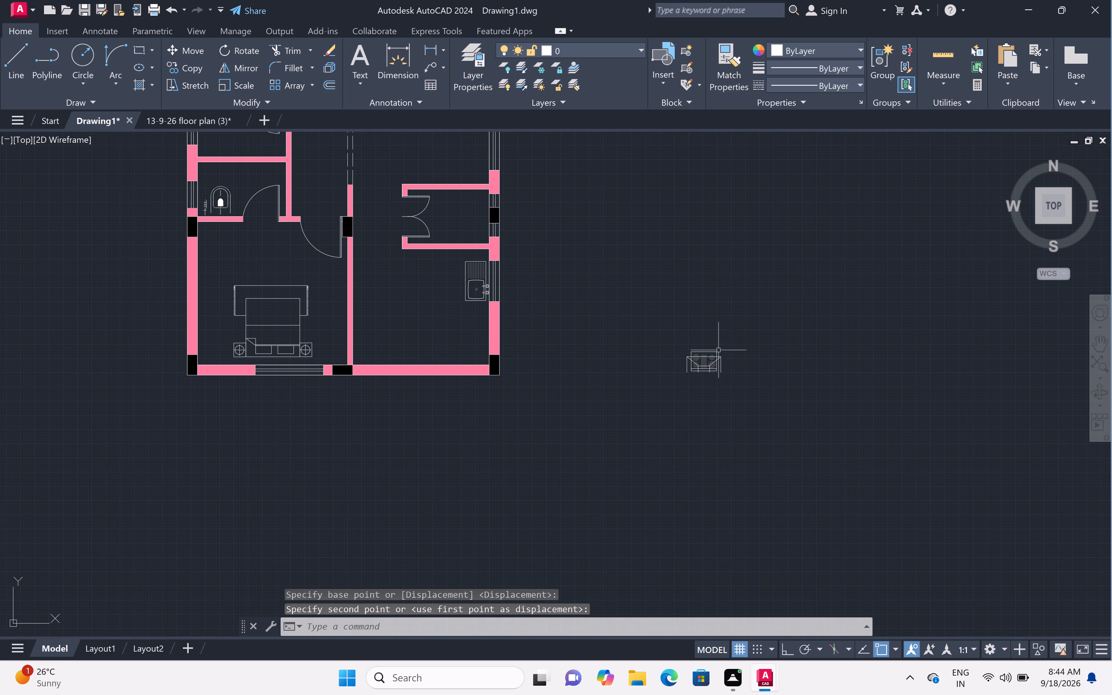
{"action": "left_click", "coordinate": [742, 334]}
{"action": "double_click", "coordinate": [610, 397]}
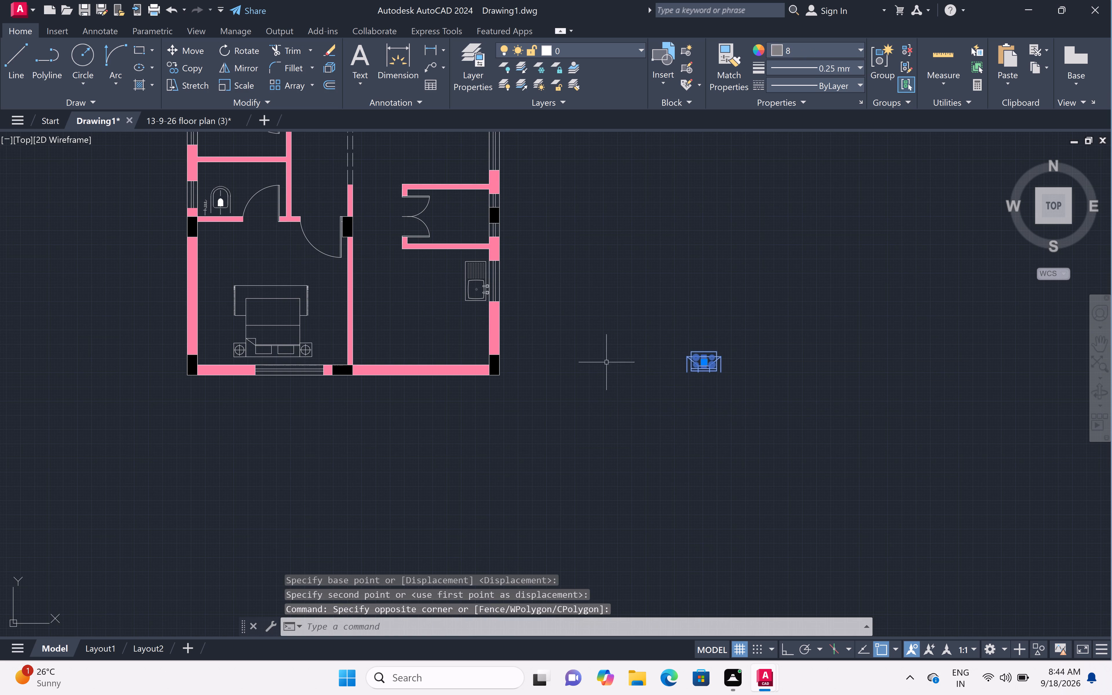
{"action": "left_click", "coordinate": [195, 54]}
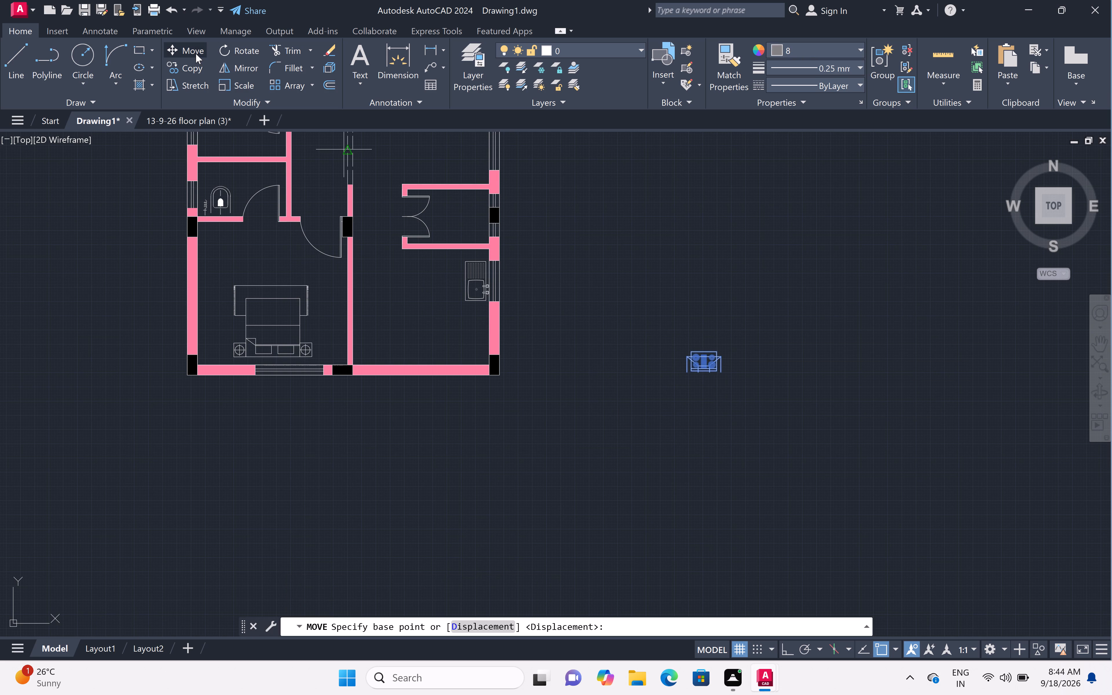
{"action": "left_click", "coordinate": [696, 359]}
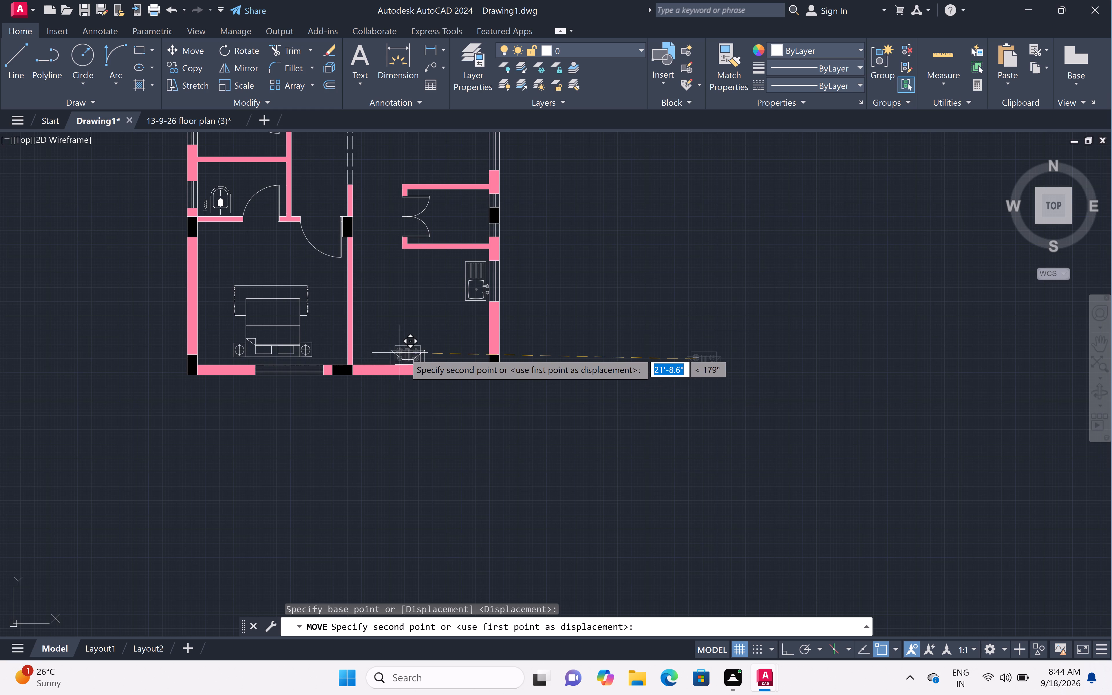
{"action": "scroll", "coordinate": [409, 349], "scroll_direction": "up", "scroll_amount": 4}
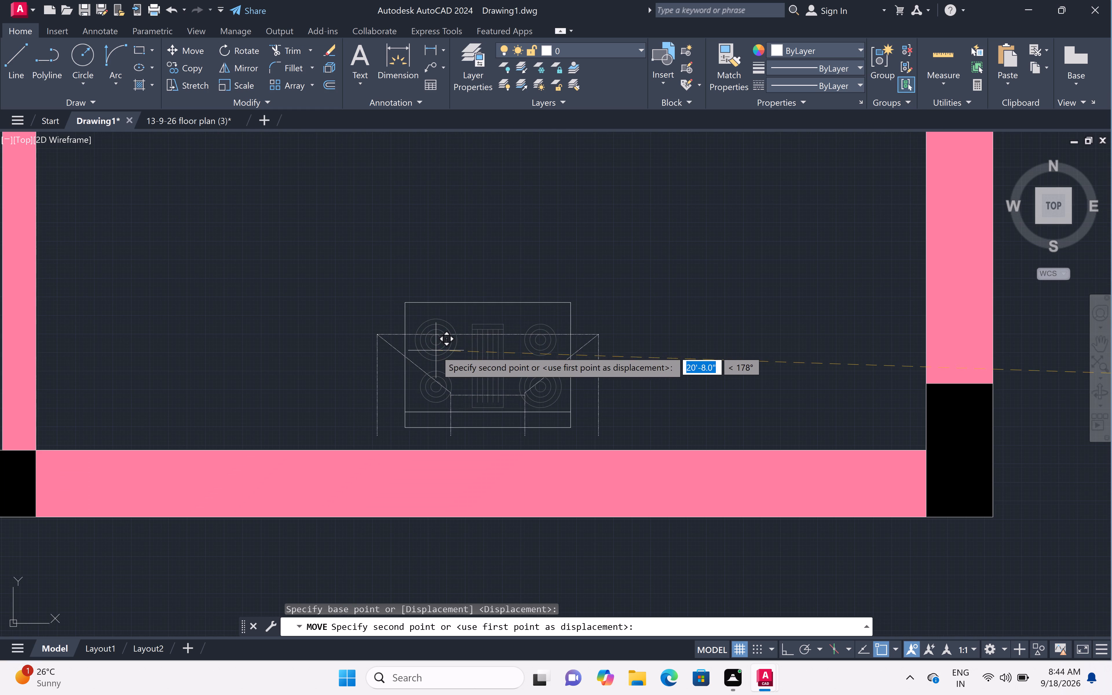
{"action": "left_click", "coordinate": [438, 357]}
With Ortho on, draw an L-shaped counter line from the small room's south wall, about 6'-3" south past the sink, and west to the partition wall.
{"action": "scroll", "coordinate": [457, 288], "scroll_direction": "down", "scroll_amount": 4}
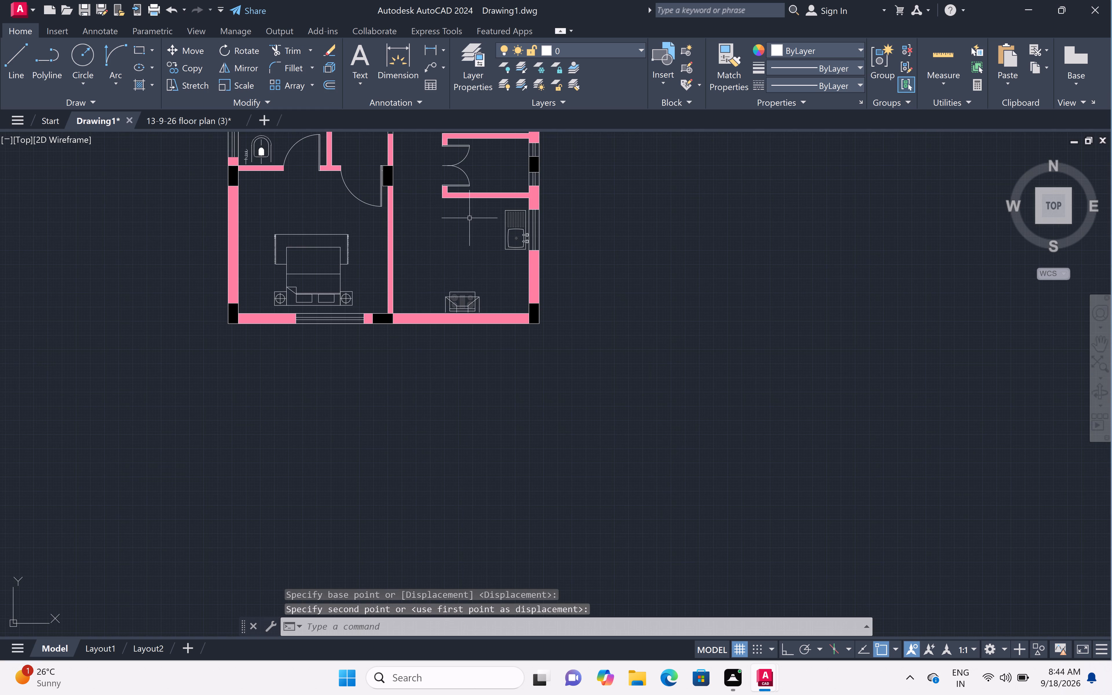
{"action": "type", "text": "l"}
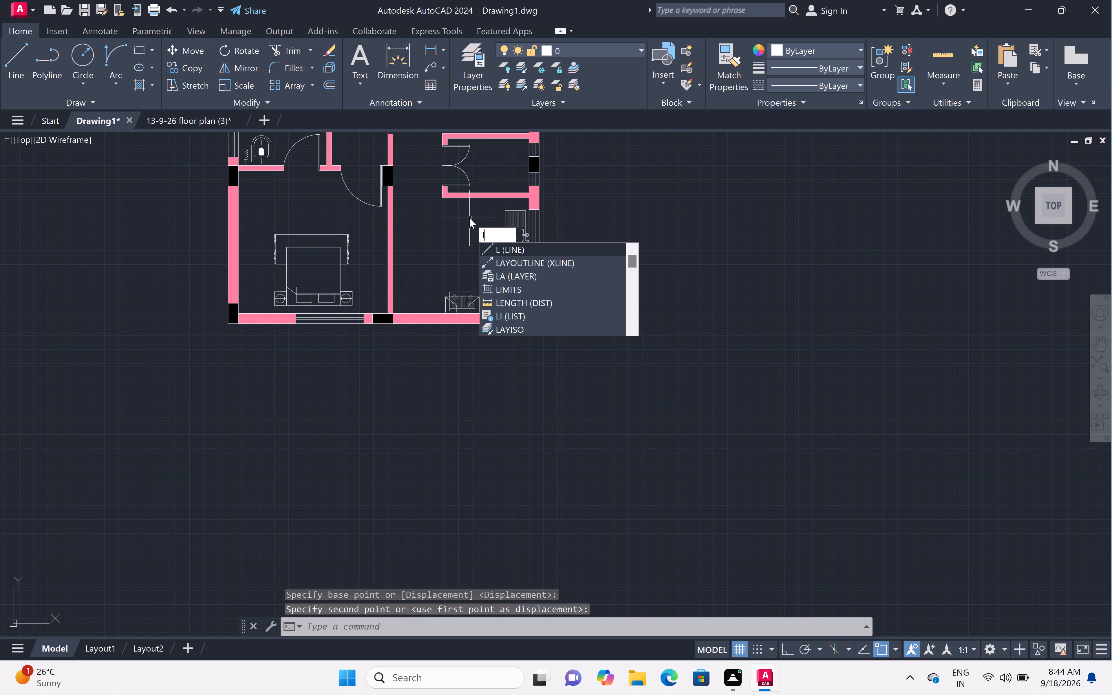
{"action": "key", "text": "space"}
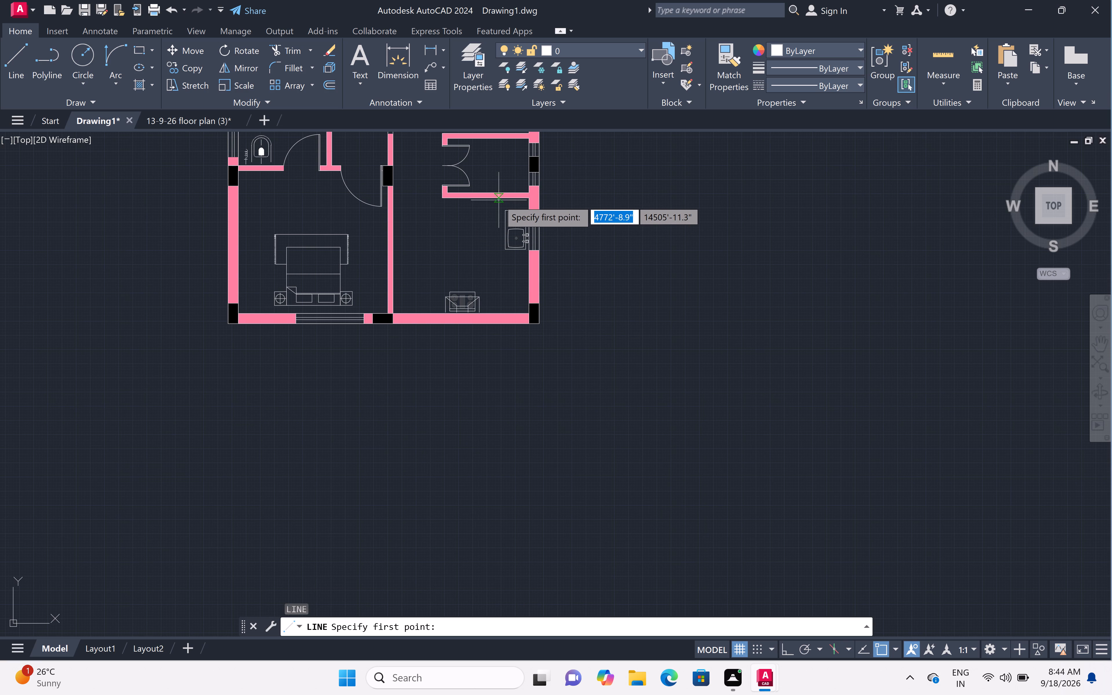
{"action": "scroll", "coordinate": [497, 199], "scroll_direction": "up", "scroll_amount": 3}
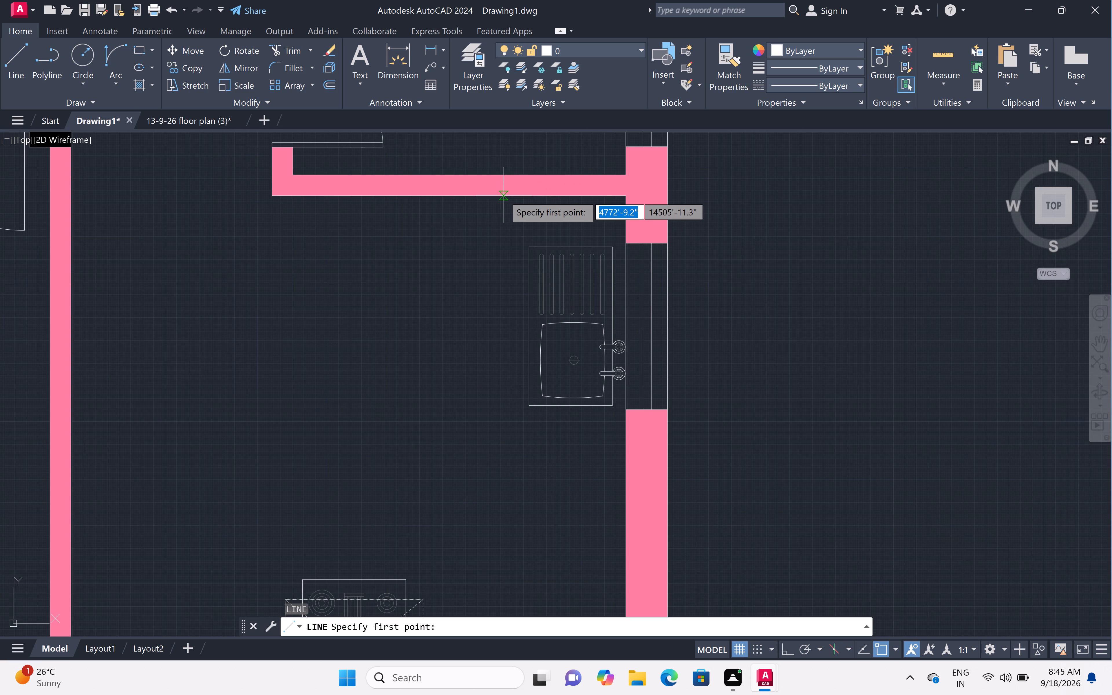
{"action": "left_click", "coordinate": [504, 195]}
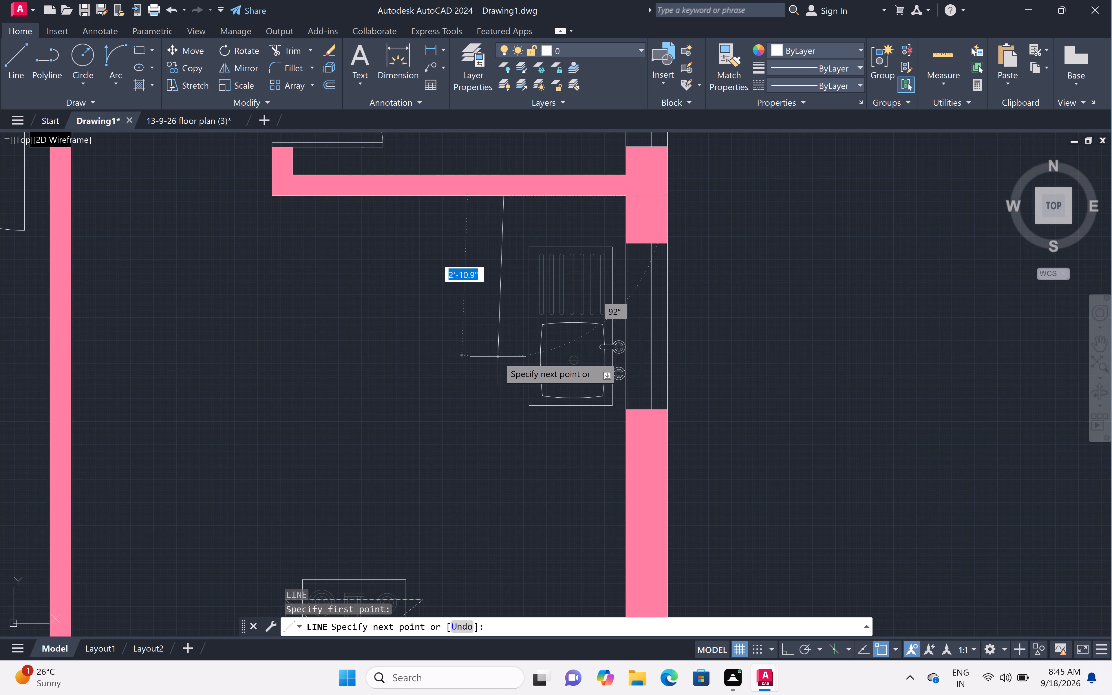
{"action": "key", "text": "F8"}
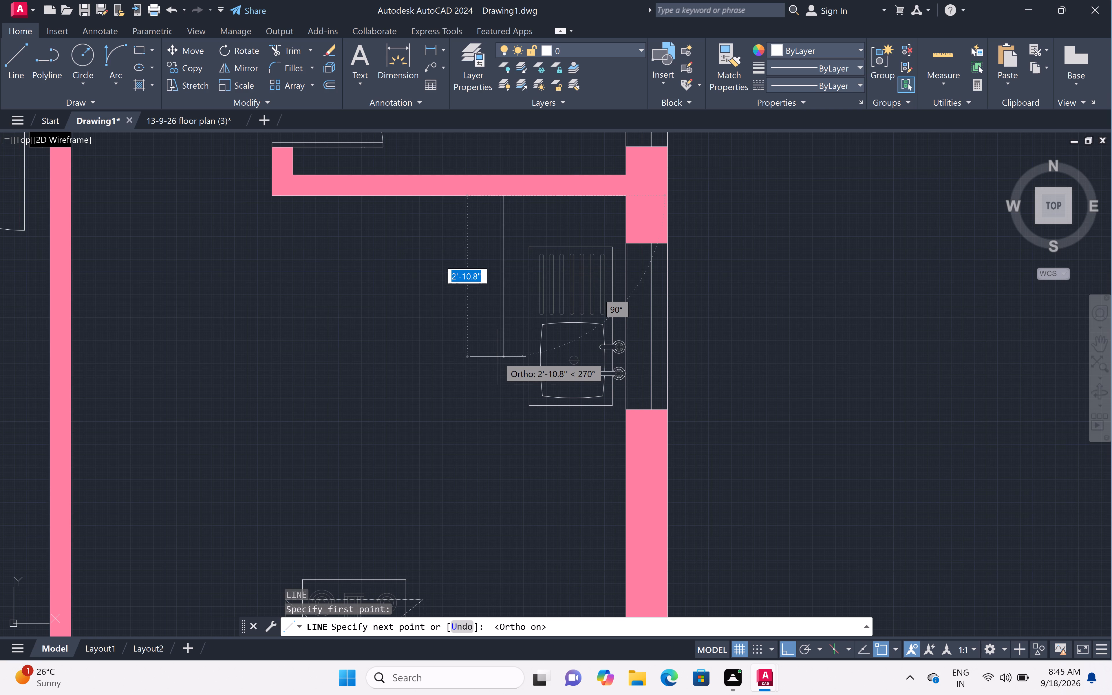
{"action": "scroll", "coordinate": [504, 344], "scroll_direction": "down", "scroll_amount": 2}
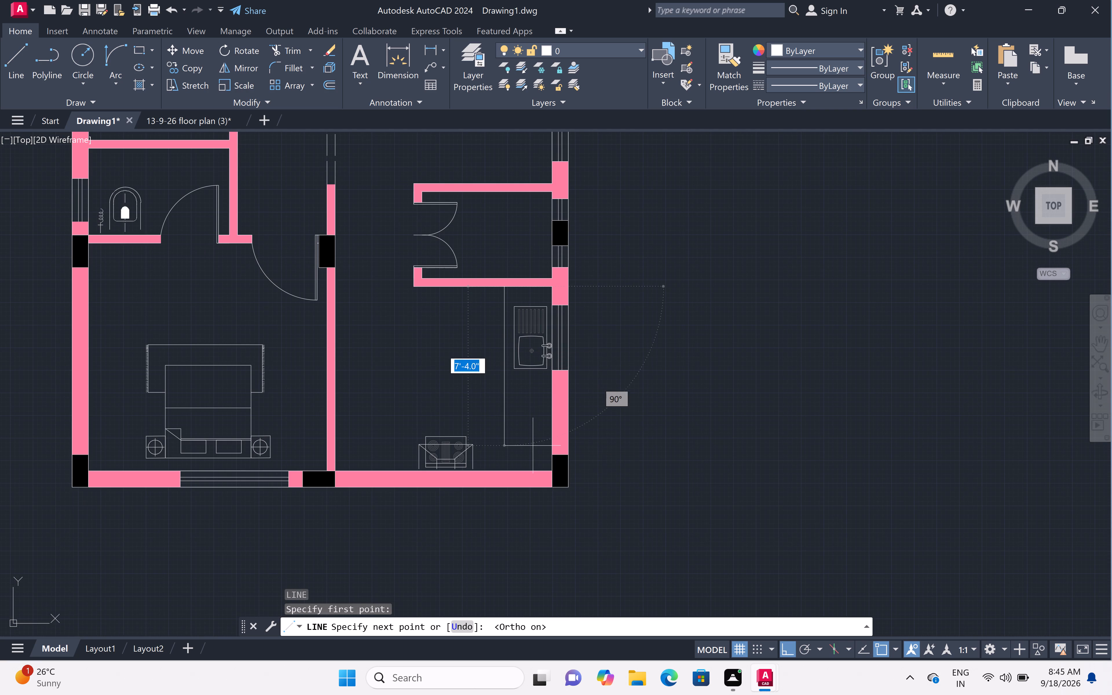
{"action": "left_click", "coordinate": [504, 422]}
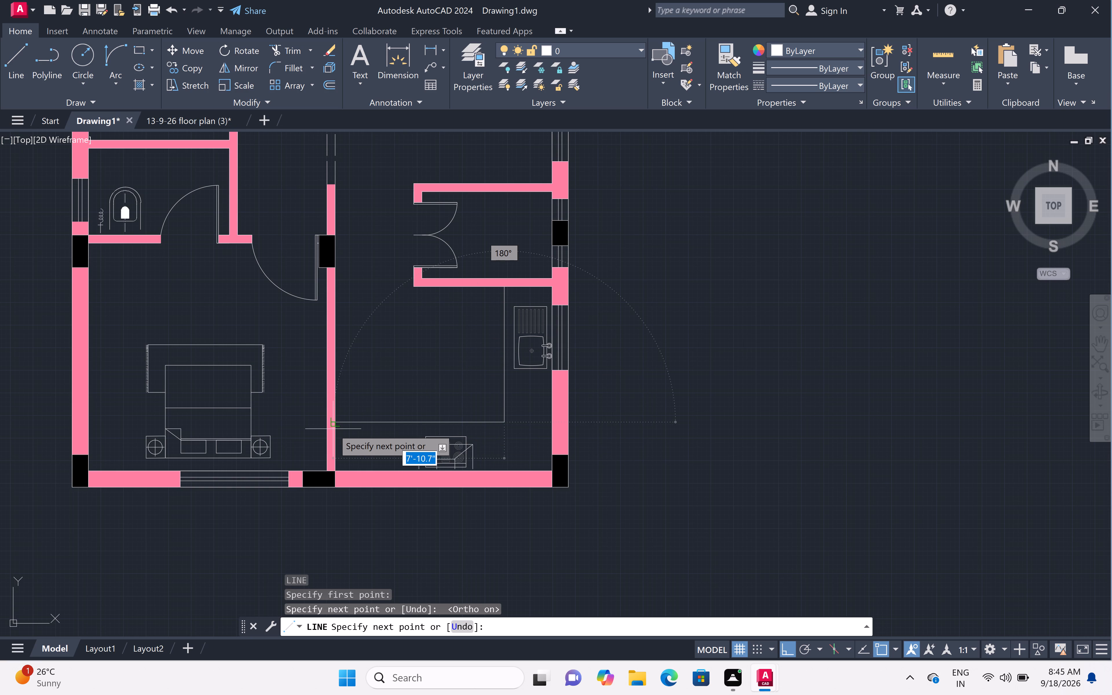
{"action": "left_click", "coordinate": [336, 420]}
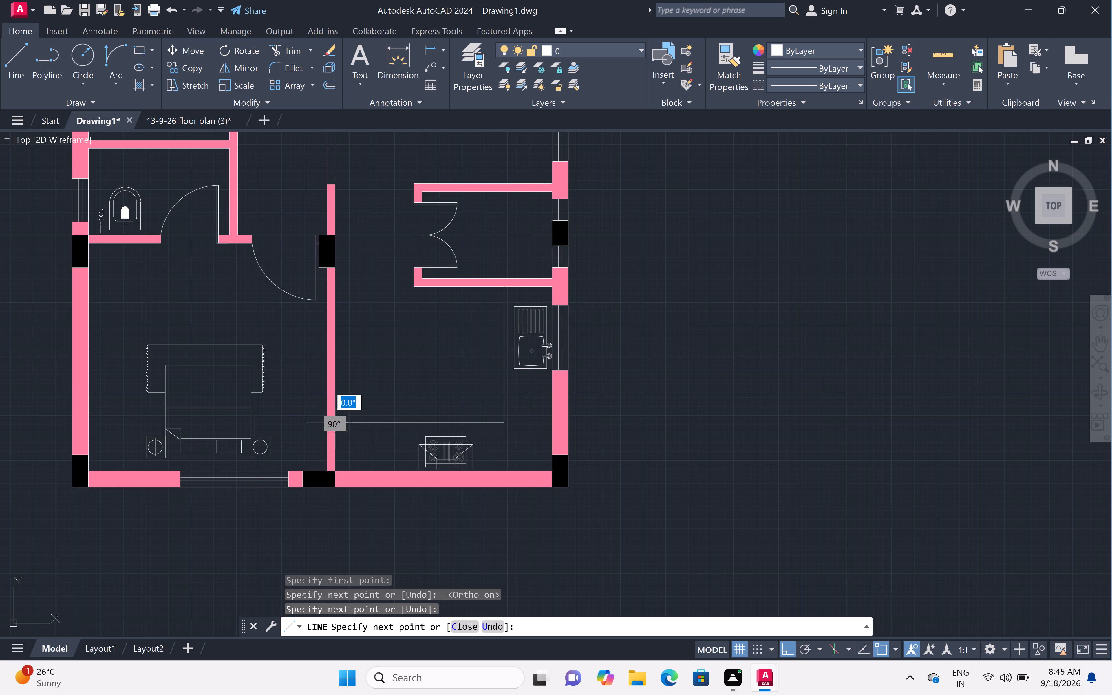
{"action": "key", "text": "Escape"}
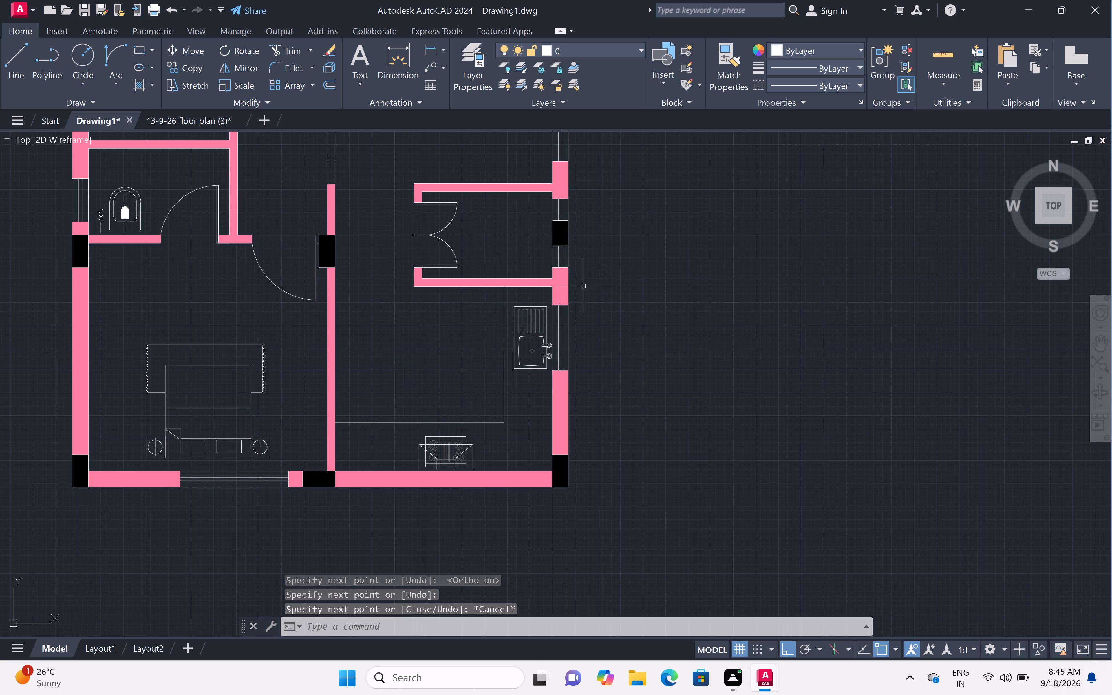
Shift the horizontal counter line slightly south, closer to the stove.
{"action": "scroll", "coordinate": [516, 292], "scroll_direction": "up", "scroll_amount": 2}
{"action": "scroll", "coordinate": [298, 511], "scroll_direction": "down", "scroll_amount": 2}
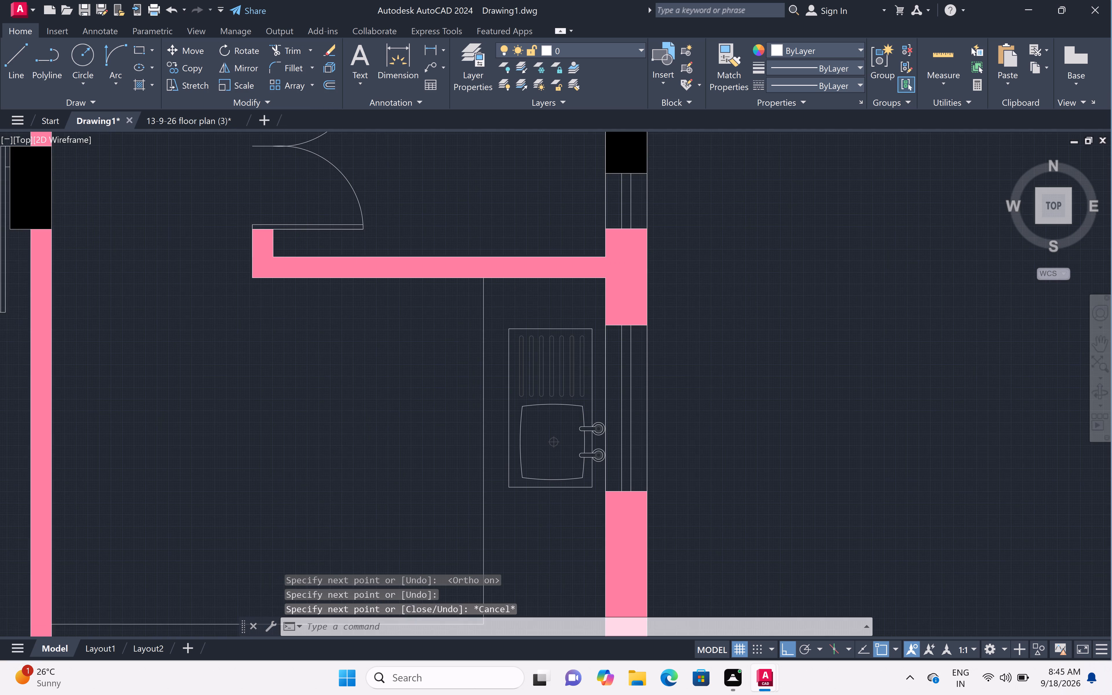
{"action": "scroll", "coordinate": [298, 510], "scroll_direction": "down", "scroll_amount": 2}
{"action": "scroll", "coordinate": [281, 550], "scroll_direction": "up", "scroll_amount": 2}
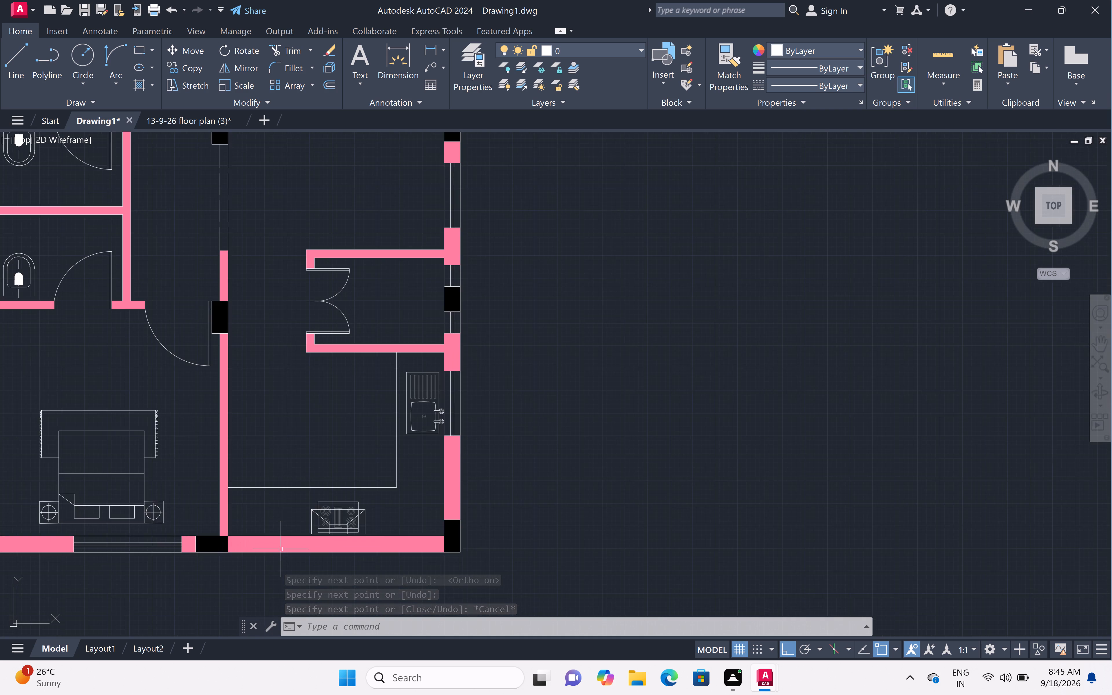
{"action": "scroll", "coordinate": [280, 548], "scroll_direction": "up", "scroll_amount": 1}
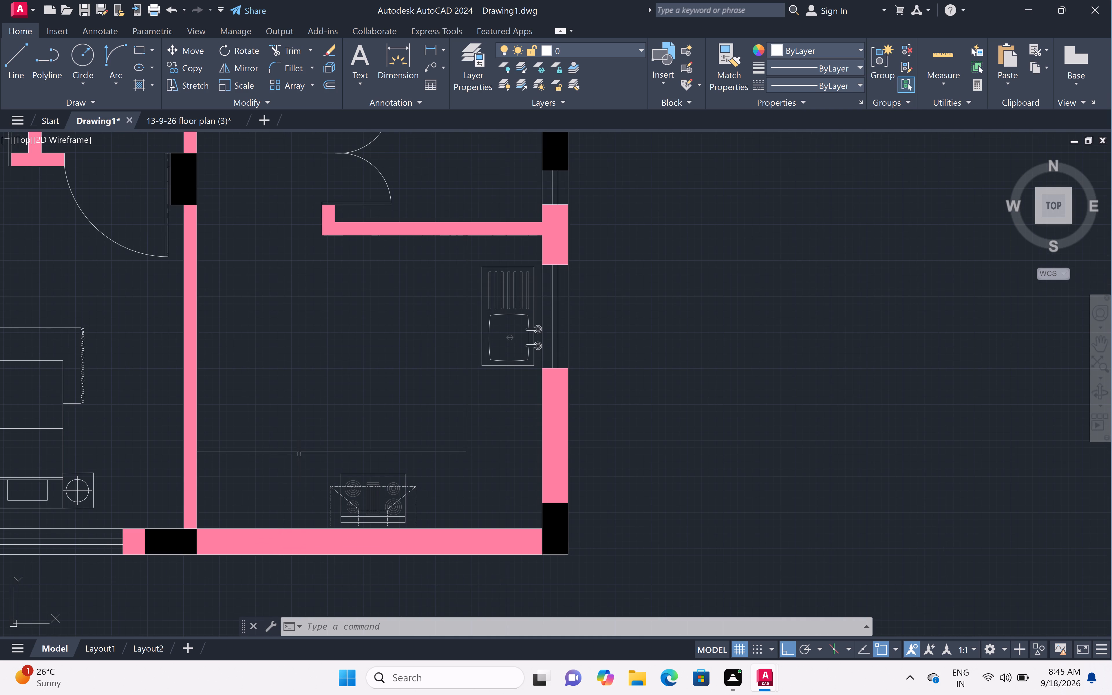
{"action": "left_click", "coordinate": [298, 452]}
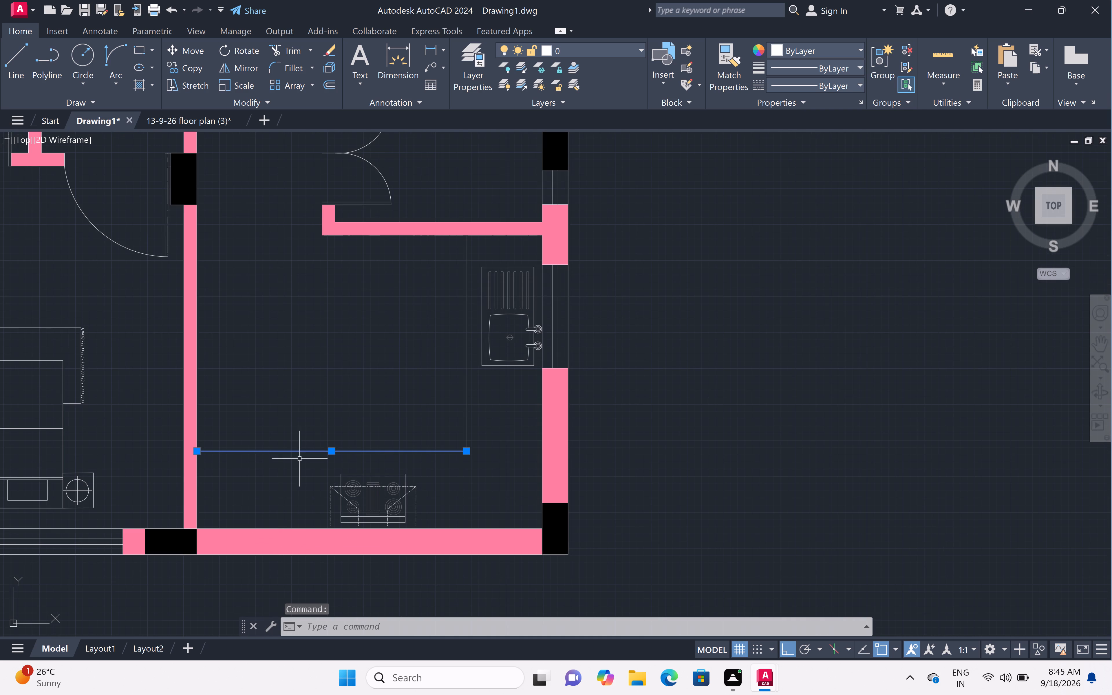
{"action": "left_click", "coordinate": [332, 454]}
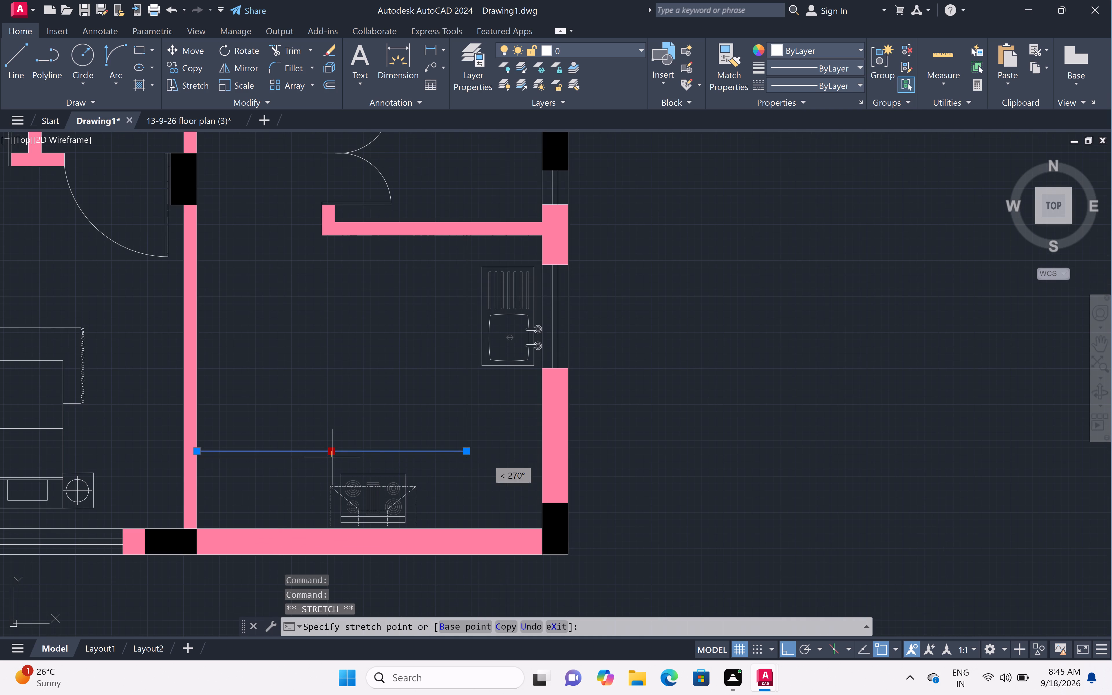
{"action": "left_click", "coordinate": [332, 463]}
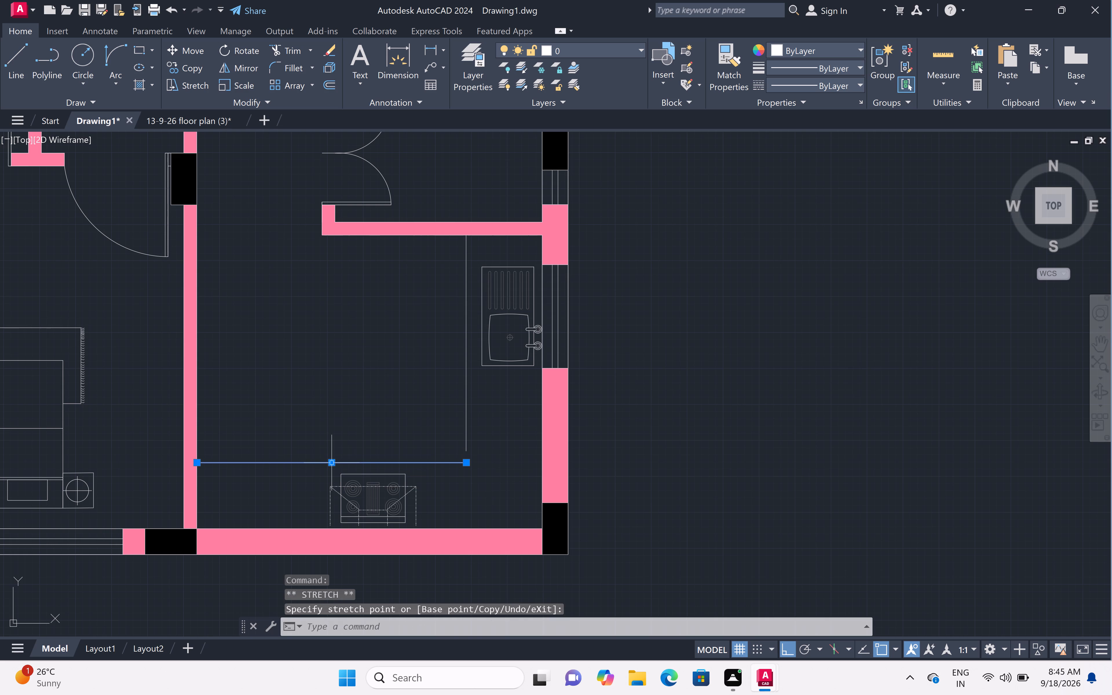
Stretch the vertical counter line's south end down to meet the east end of the horizontal counter line.
{"action": "left_click", "coordinate": [468, 409]}
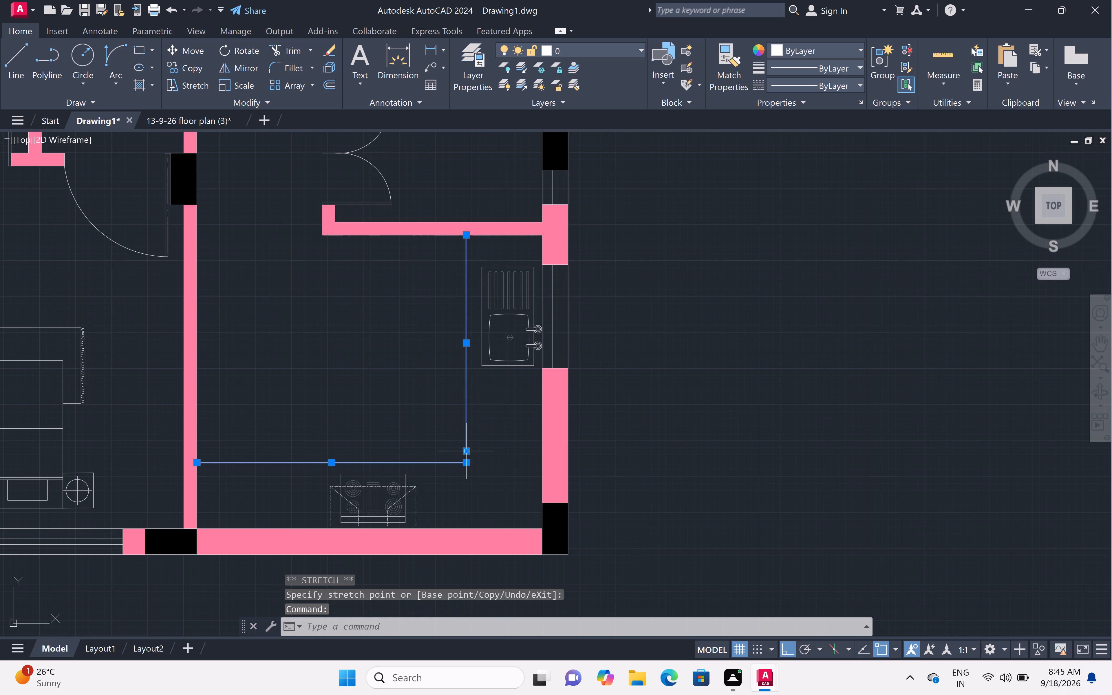
{"action": "left_click", "coordinate": [464, 452]}
{"action": "left_click", "coordinate": [464, 463]}
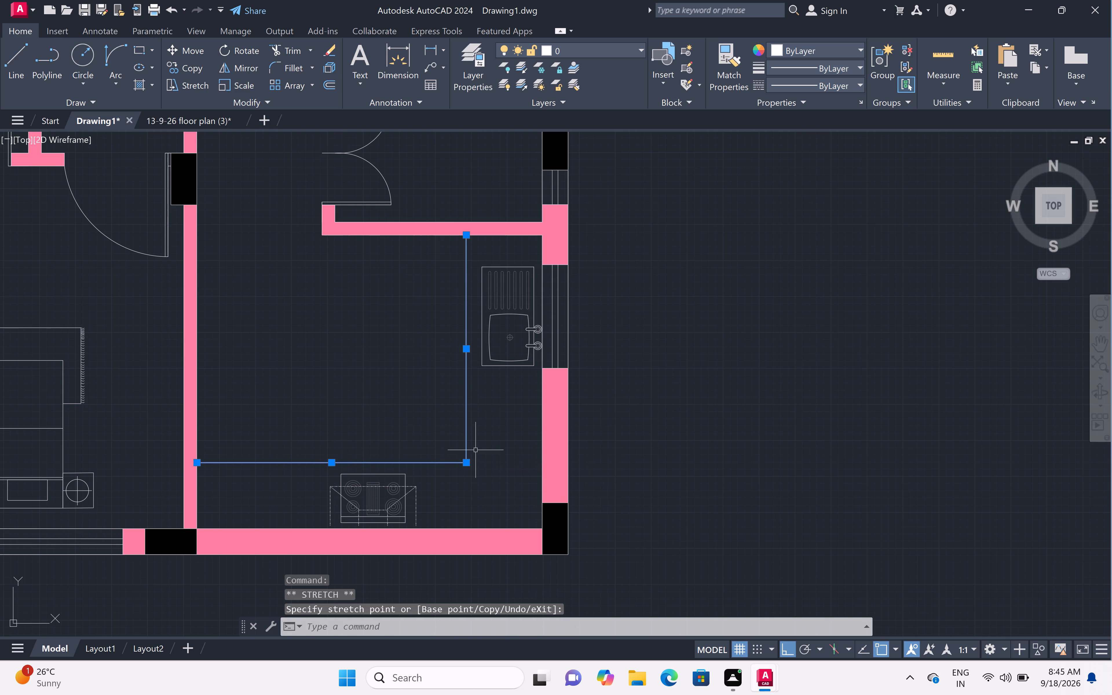
{"action": "key", "text": "Escape"}
Draw a horizontal line about 2'-2.4" long from the vertical counter line to the east wall, just north of the sink.
{"action": "scroll", "coordinate": [486, 420], "scroll_direction": "down", "scroll_amount": 1}
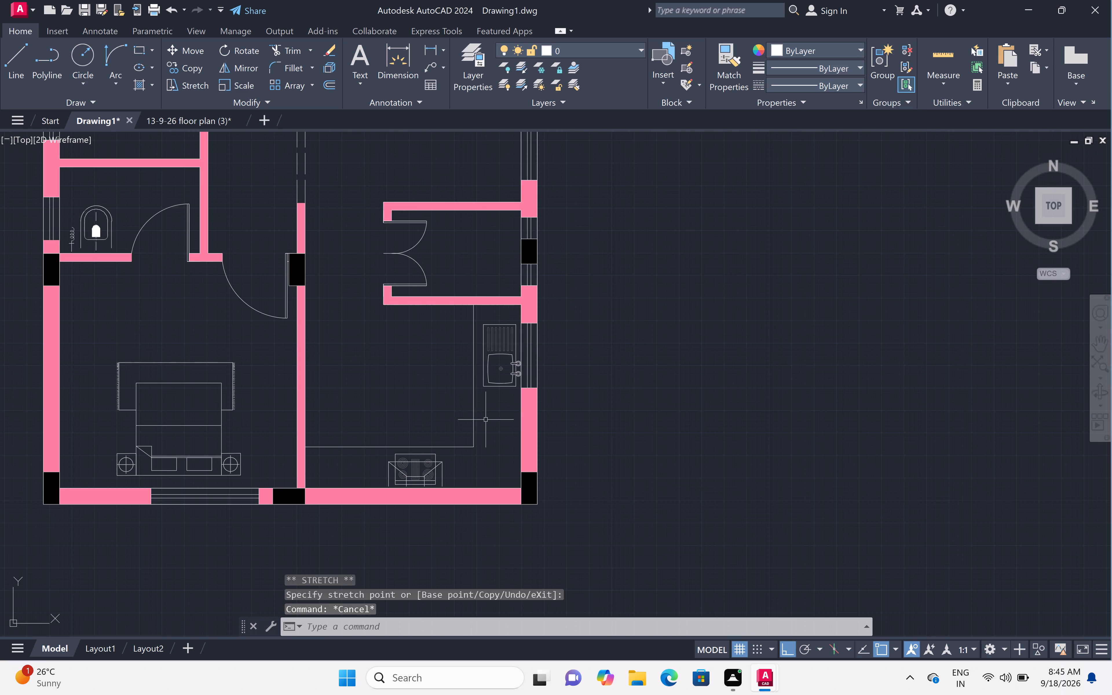
{"action": "scroll", "coordinate": [511, 300], "scroll_direction": "up", "scroll_amount": 4}
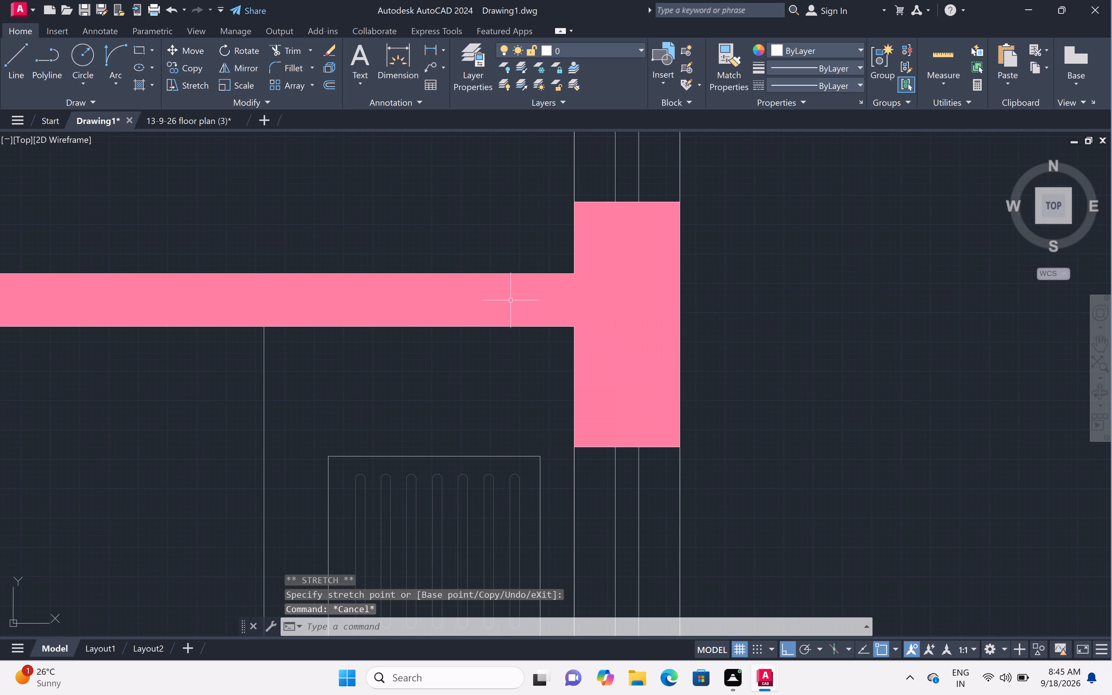
{"action": "type", "text": "l"}
{"action": "key", "text": "space"}
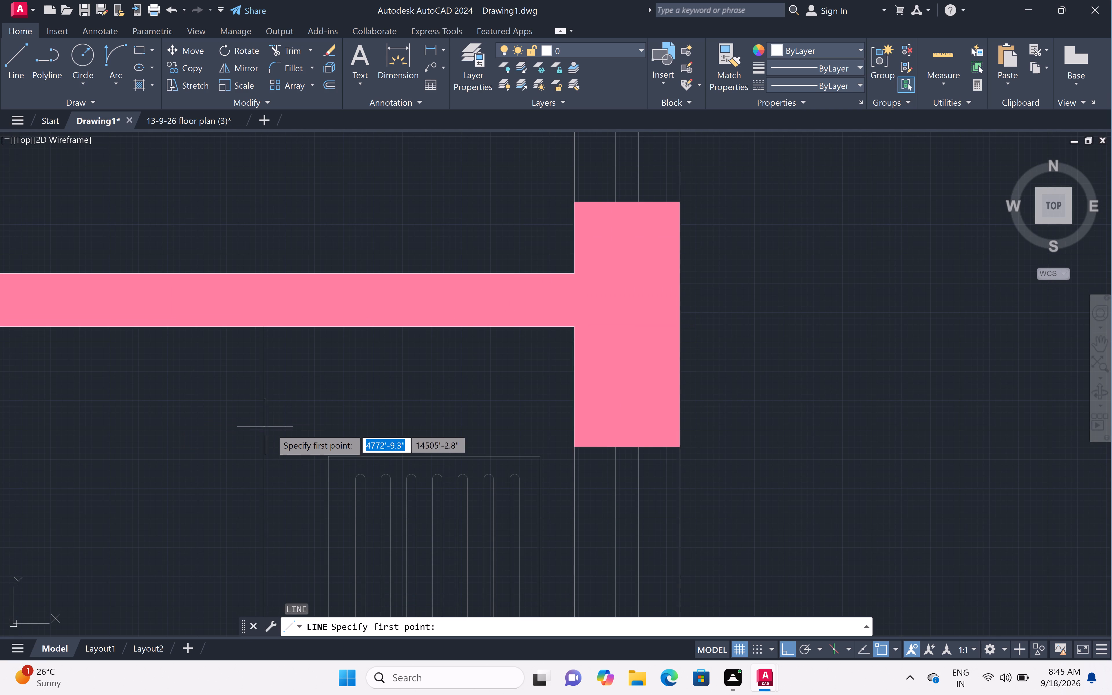
{"action": "left_click", "coordinate": [264, 410]}
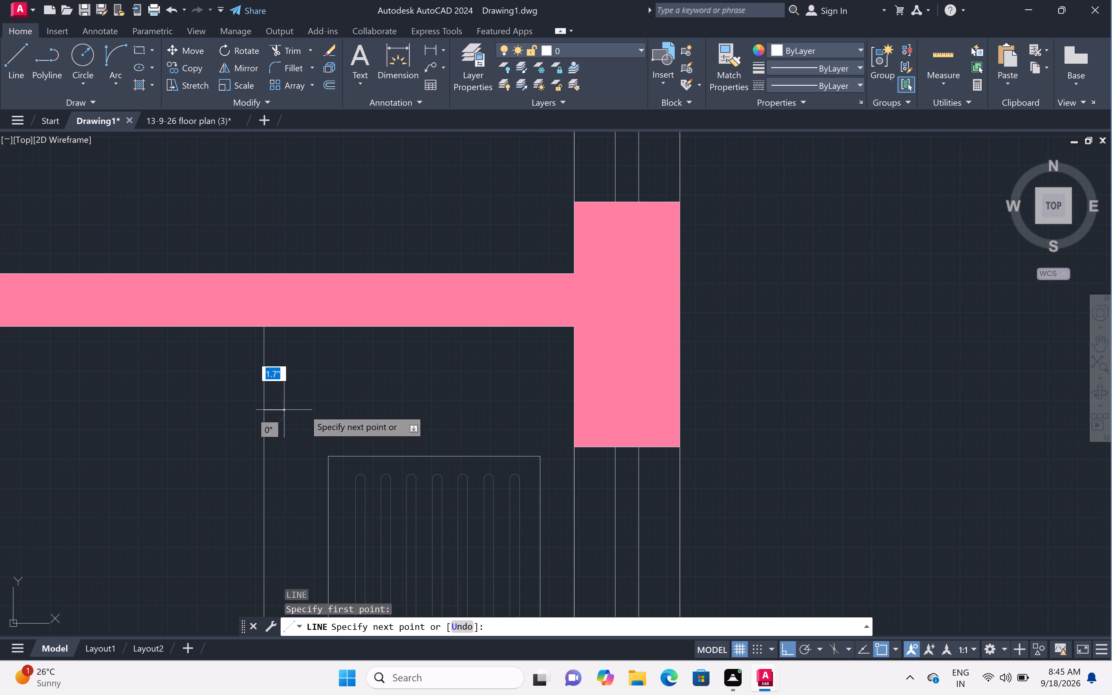
{"action": "left_click", "coordinate": [574, 410]}
{"action": "key", "text": "Escape"}
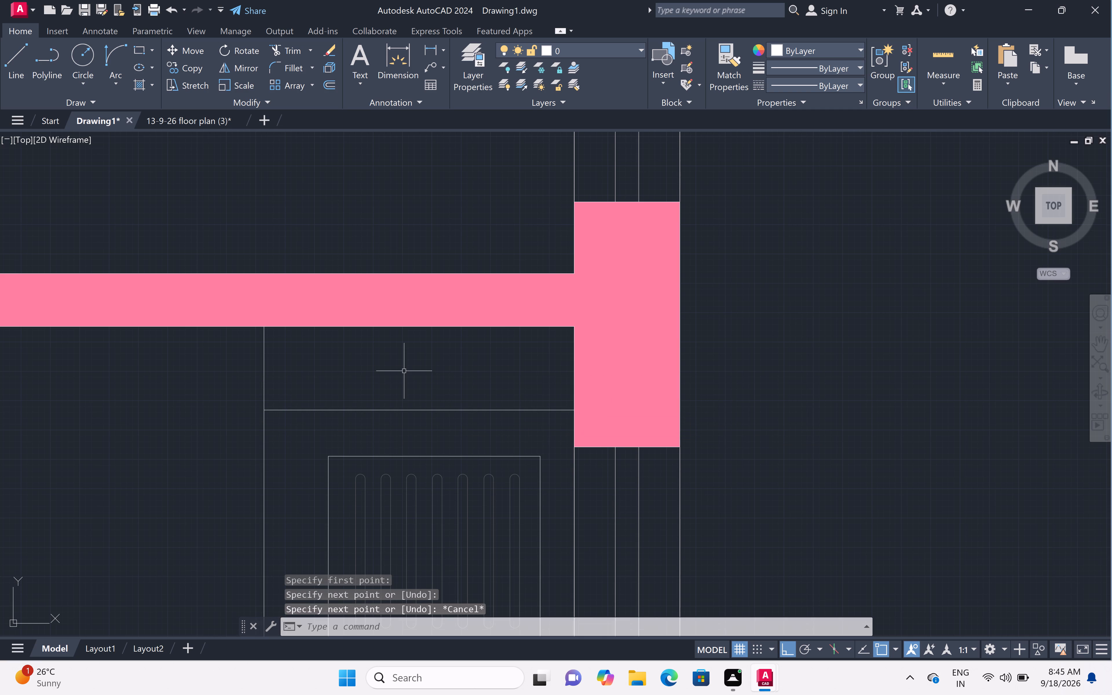
Trim the part of the vertical counter line between the small room's south wall and the new horizontal line.
{"action": "type", "text": "tr"}
{"action": "key", "text": "space"}
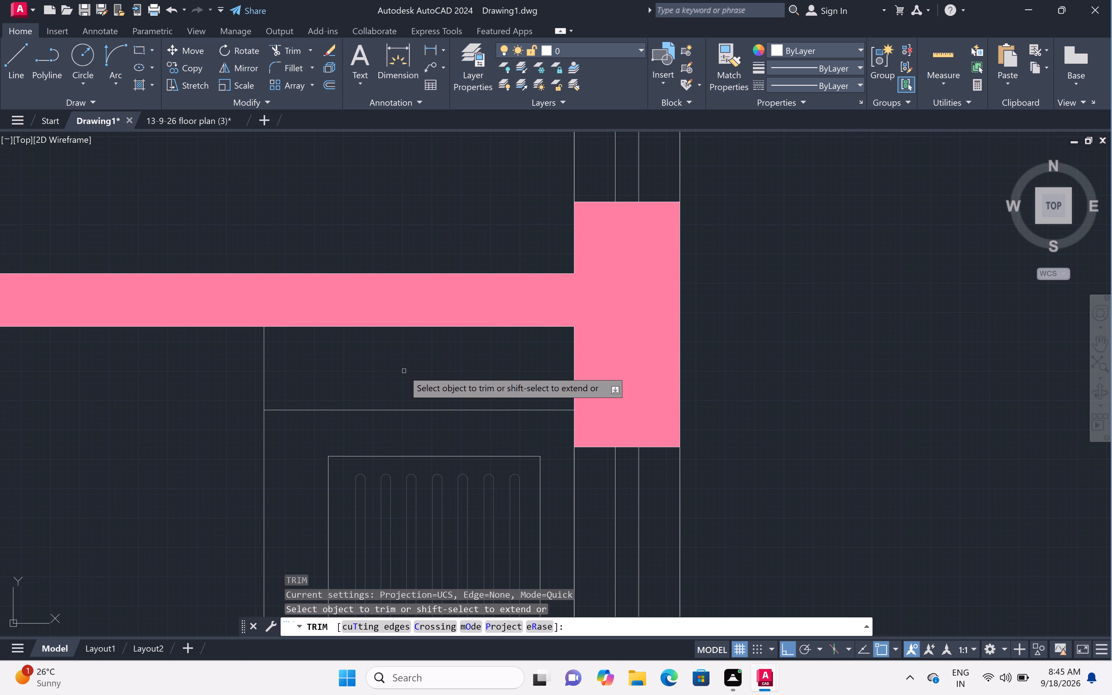
{"action": "left_click", "coordinate": [332, 358]}
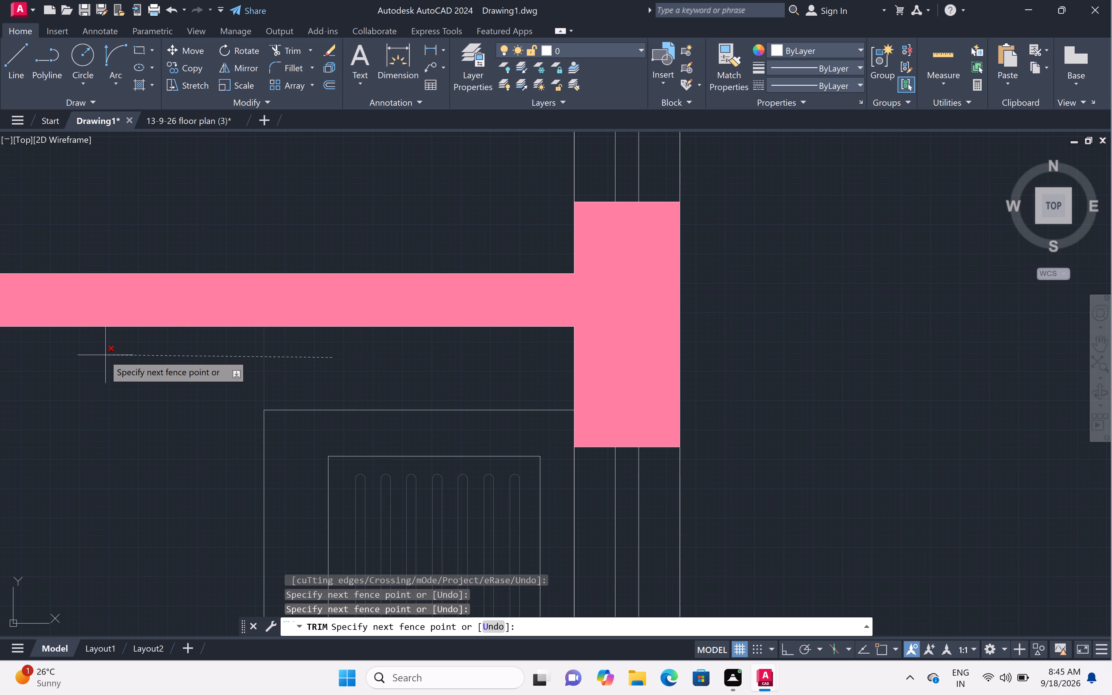
{"action": "left_click", "coordinate": [104, 355]}
{"action": "scroll", "coordinate": [106, 347], "scroll_direction": "down", "scroll_amount": 5}
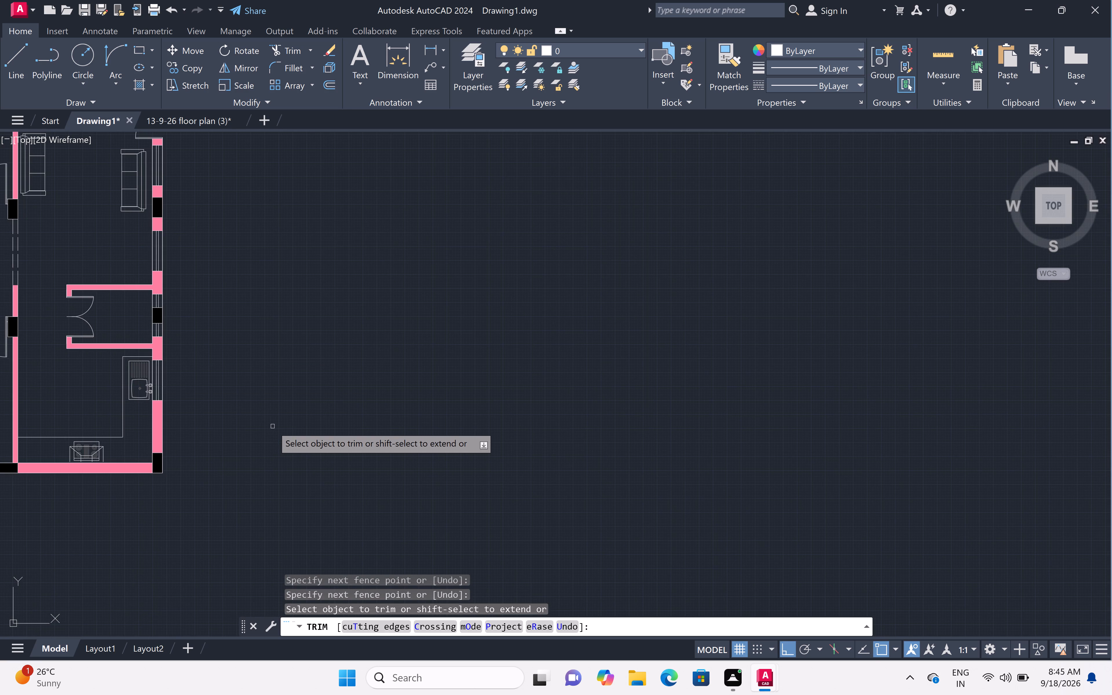
{"action": "key", "text": "Escape"}
Draw a boundary line from the building's northwest corner 6'6" north, 2' west, south level with the south wall, and east to the southwest corner.
{"action": "middle_click_drag", "start_coordinate": [217, 339], "coordinate": [374, 405]}
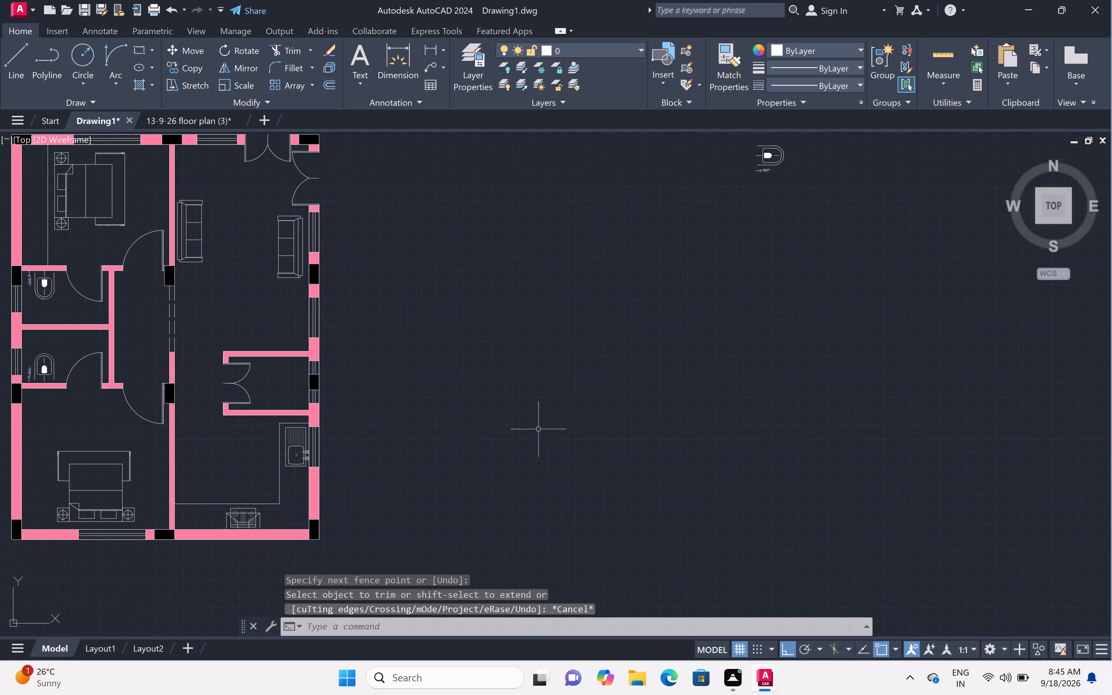
{"action": "scroll", "coordinate": [639, 380], "scroll_direction": "down", "scroll_amount": 1}
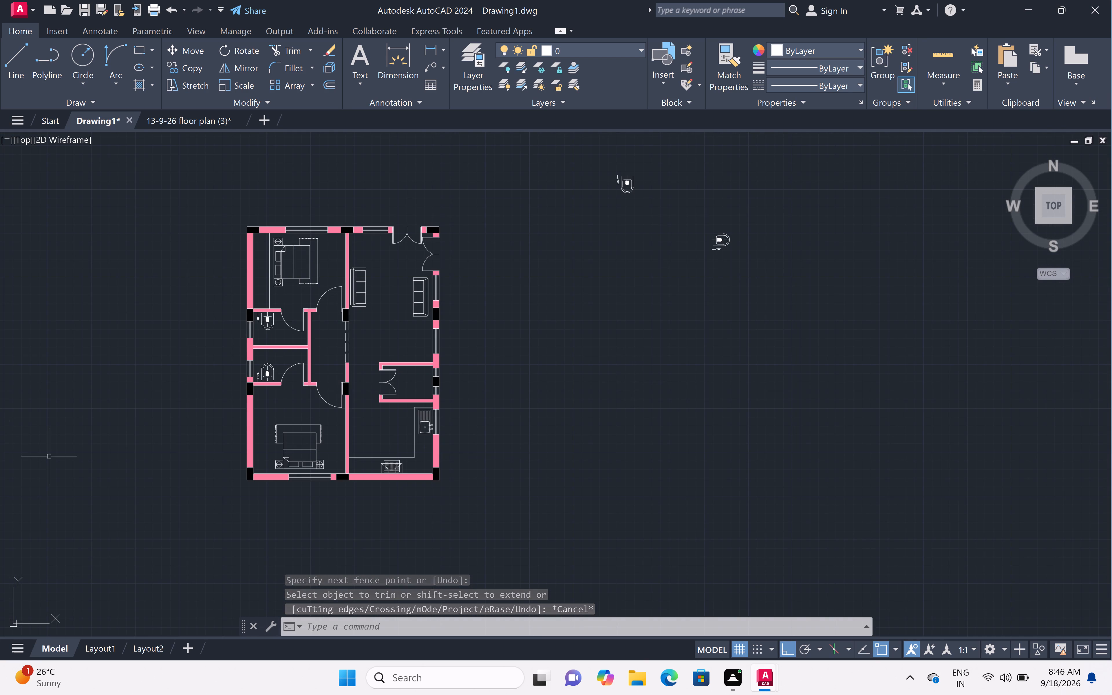
{"action": "scroll", "coordinate": [196, 482], "scroll_direction": "up", "scroll_amount": 1}
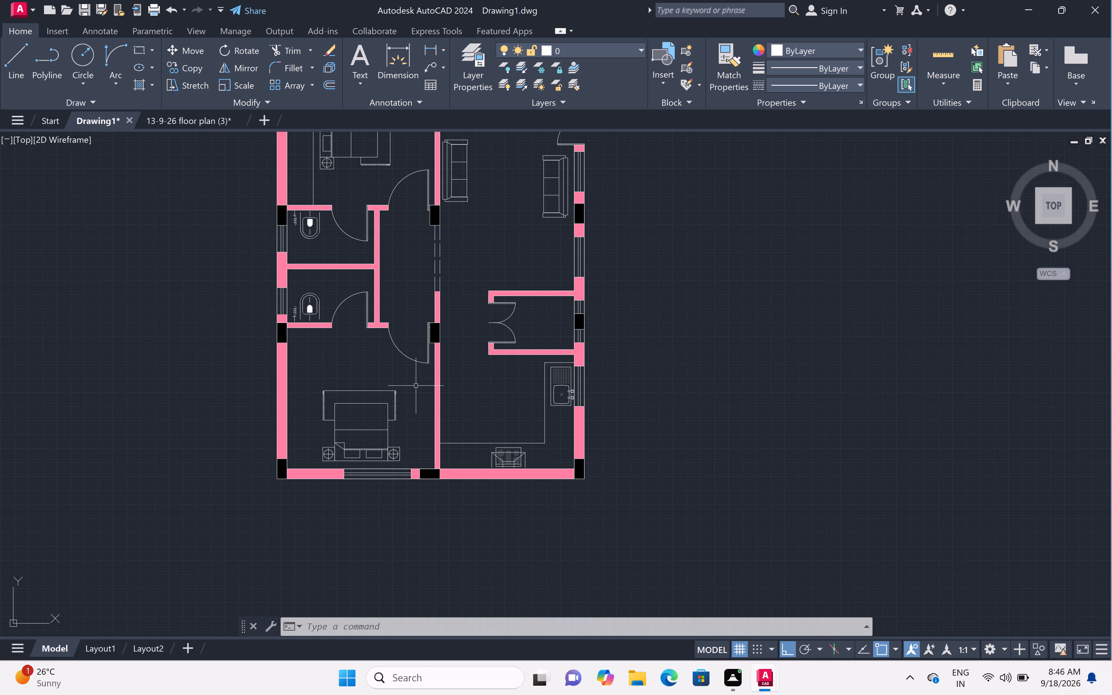
{"action": "scroll", "coordinate": [496, 372], "scroll_direction": "down", "scroll_amount": 2}
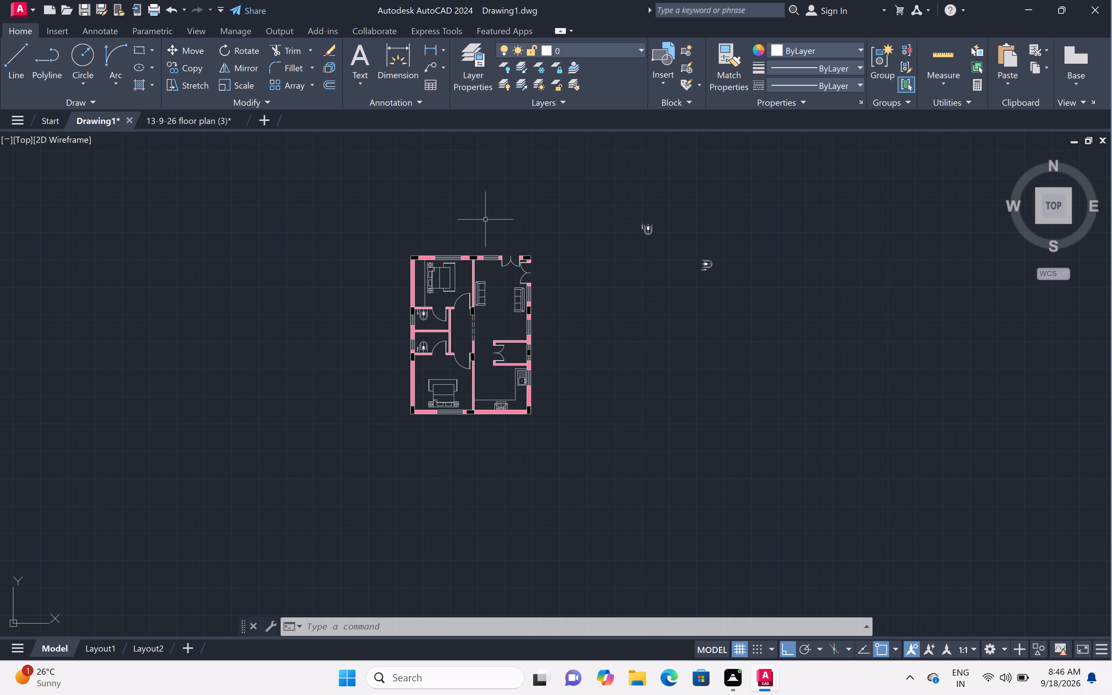
{"action": "scroll", "coordinate": [393, 271], "scroll_direction": "up", "scroll_amount": 2}
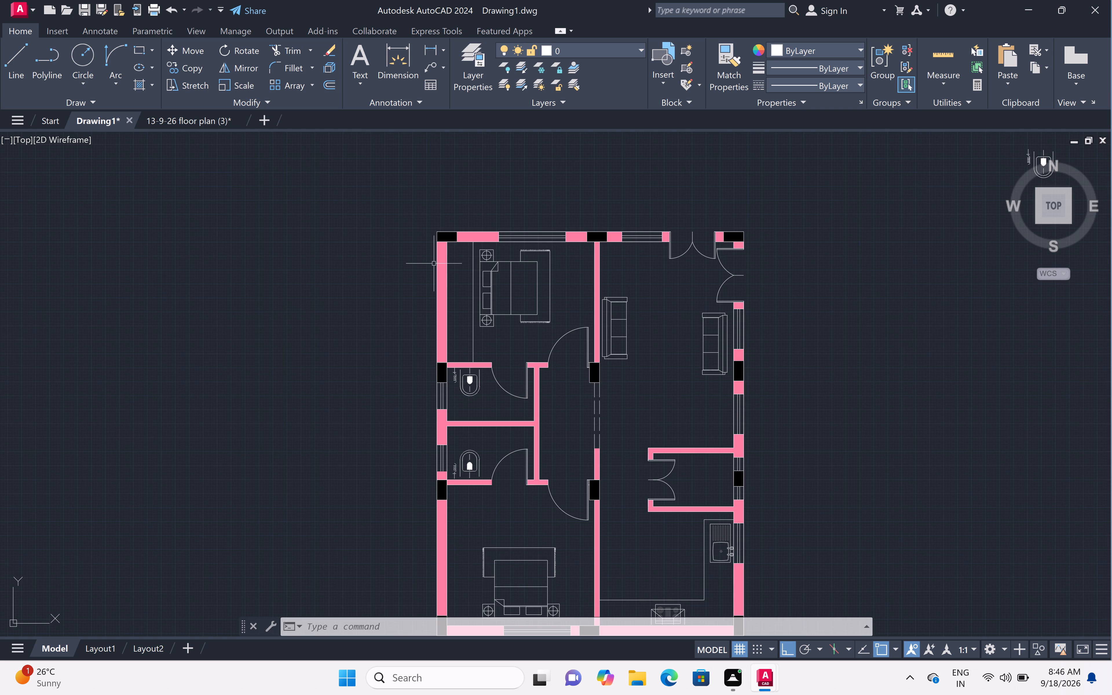
{"action": "type", "text": "l"}
{"action": "key", "text": "space"}
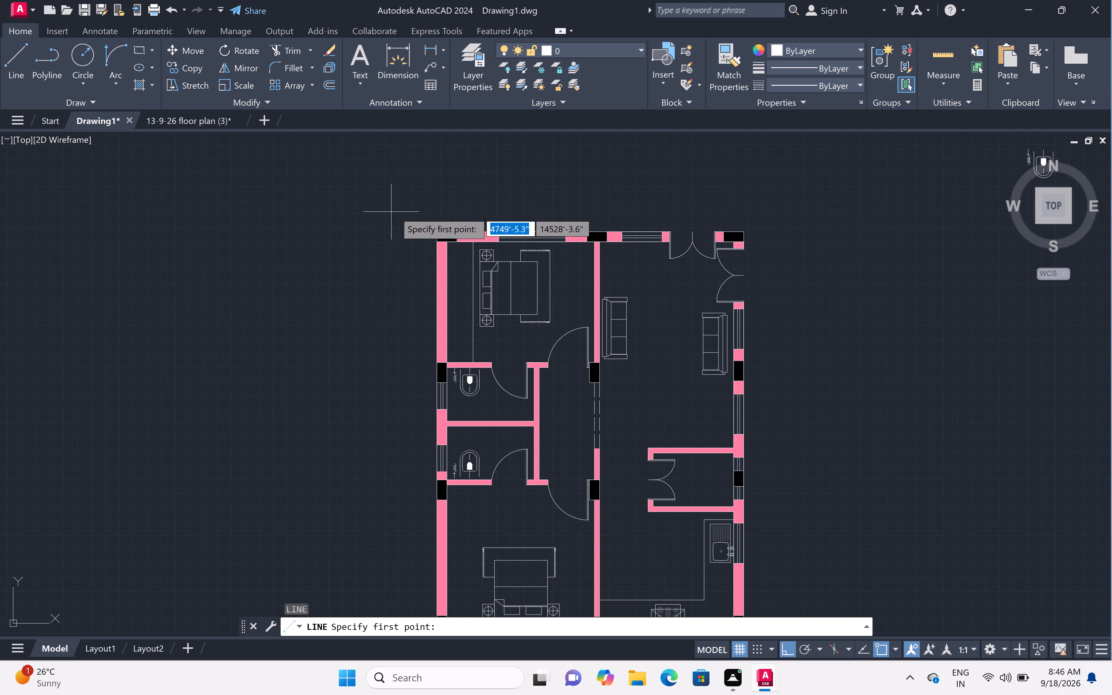
{"action": "left_click", "coordinate": [438, 231]}
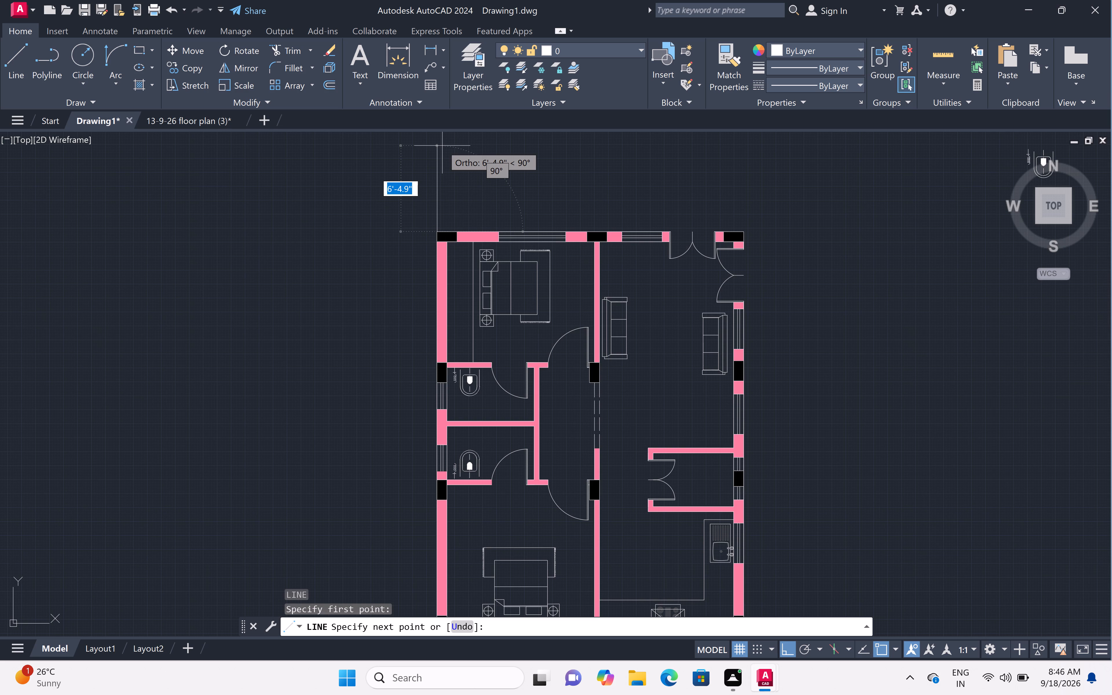
{"action": "type", "text": "6'6\""}
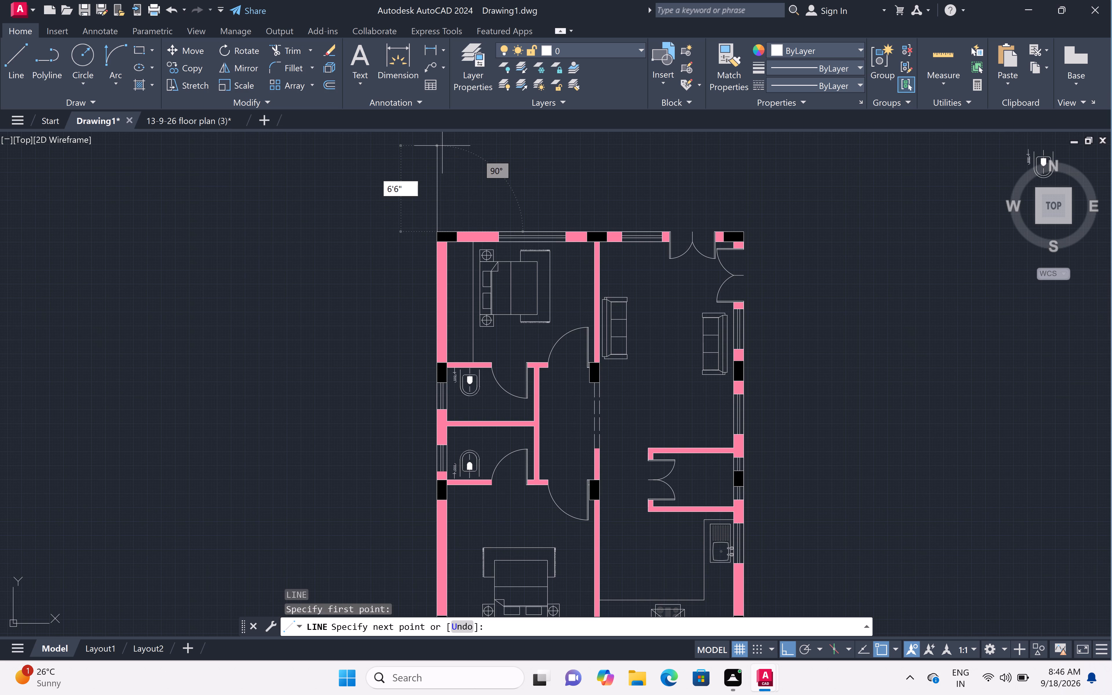
{"action": "key", "text": "space"}
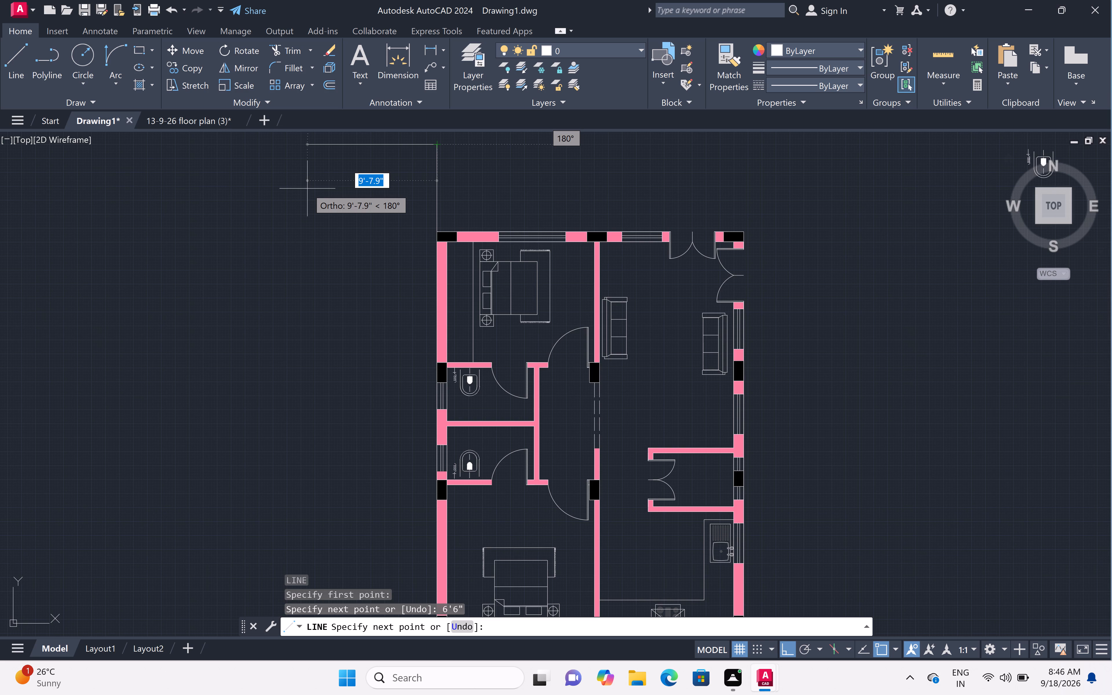
{"action": "key", "text": "3"}
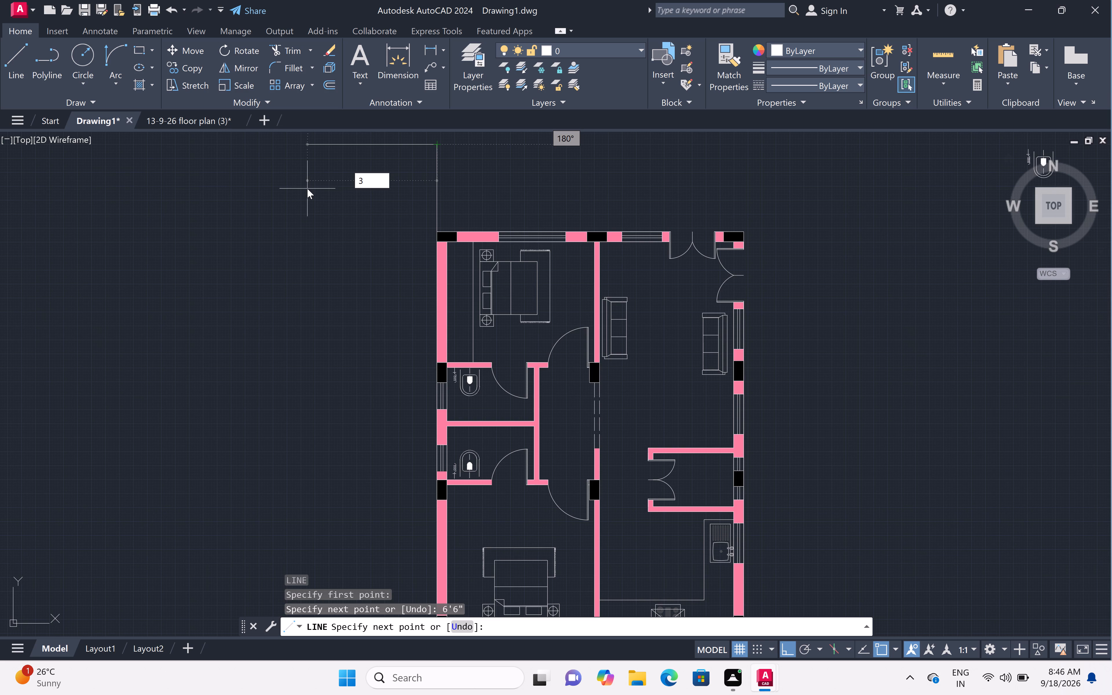
{"action": "key", "text": "BackSpace"}
{"action": "type", "text": "2'"}
{"action": "key", "text": "space"}
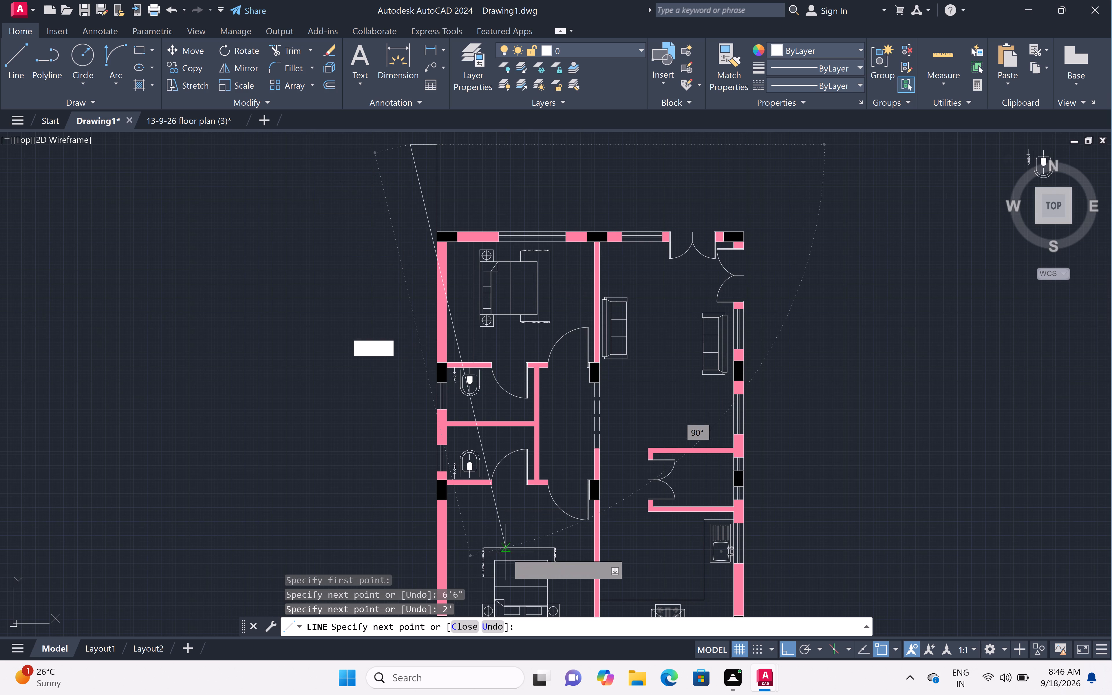
{"action": "scroll", "coordinate": [453, 508], "scroll_direction": "down", "scroll_amount": 1}
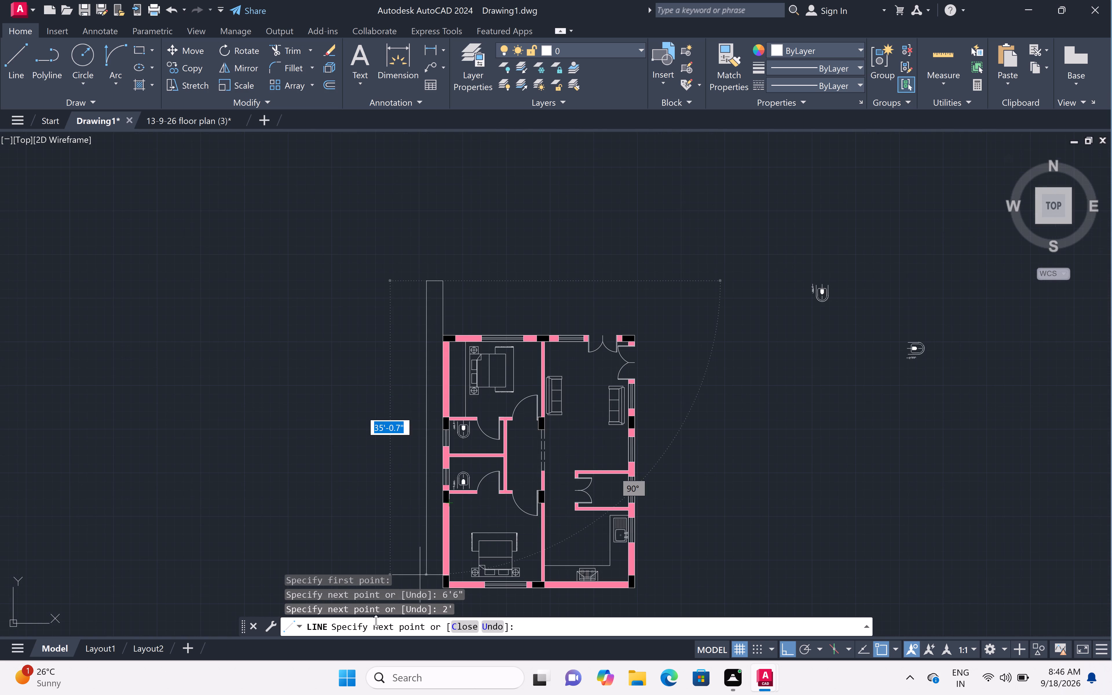
{"action": "scroll", "coordinate": [421, 451], "scroll_direction": "down", "scroll_amount": 1}
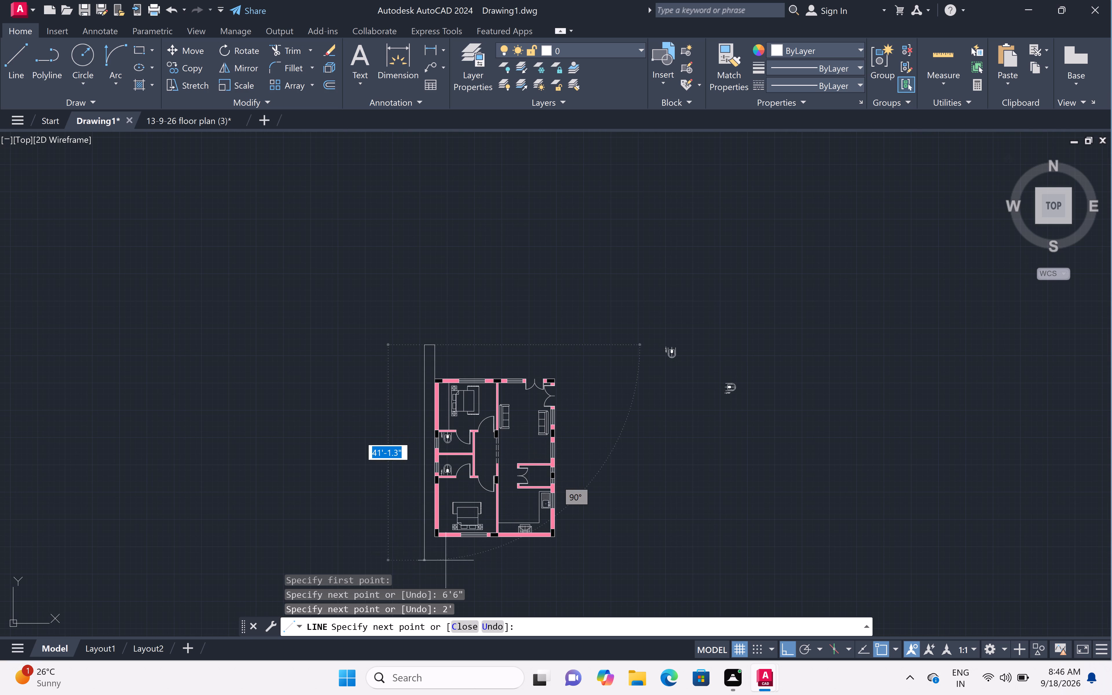
{"action": "scroll", "coordinate": [436, 548], "scroll_direction": "up", "scroll_amount": 3}
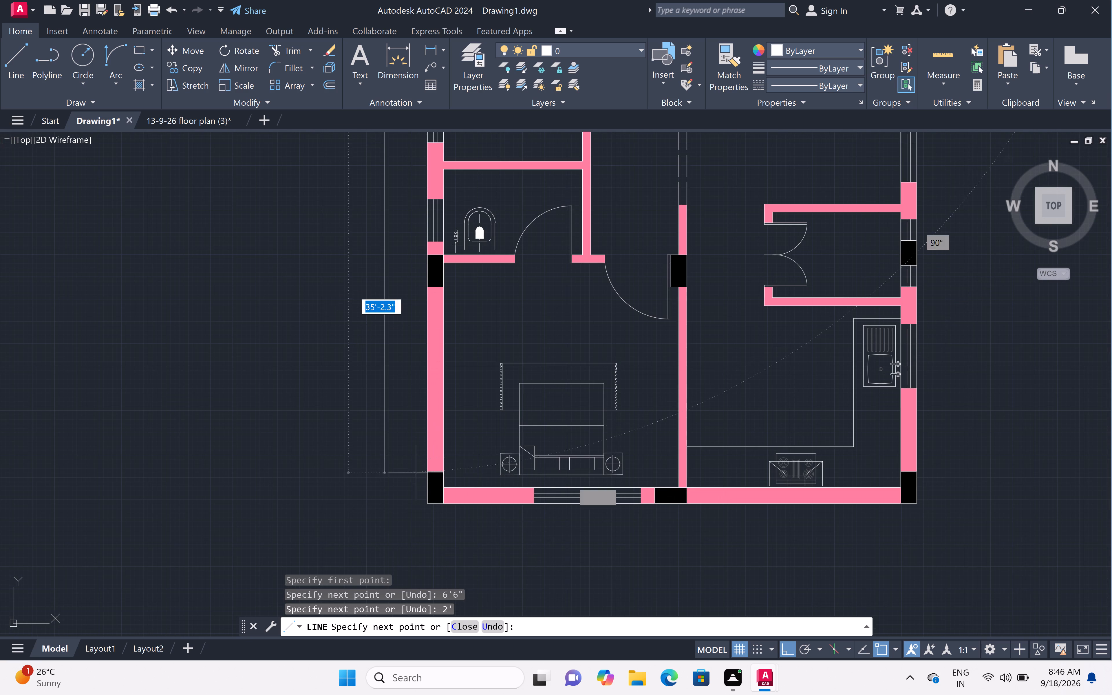
{"action": "left_click", "coordinate": [385, 503]}
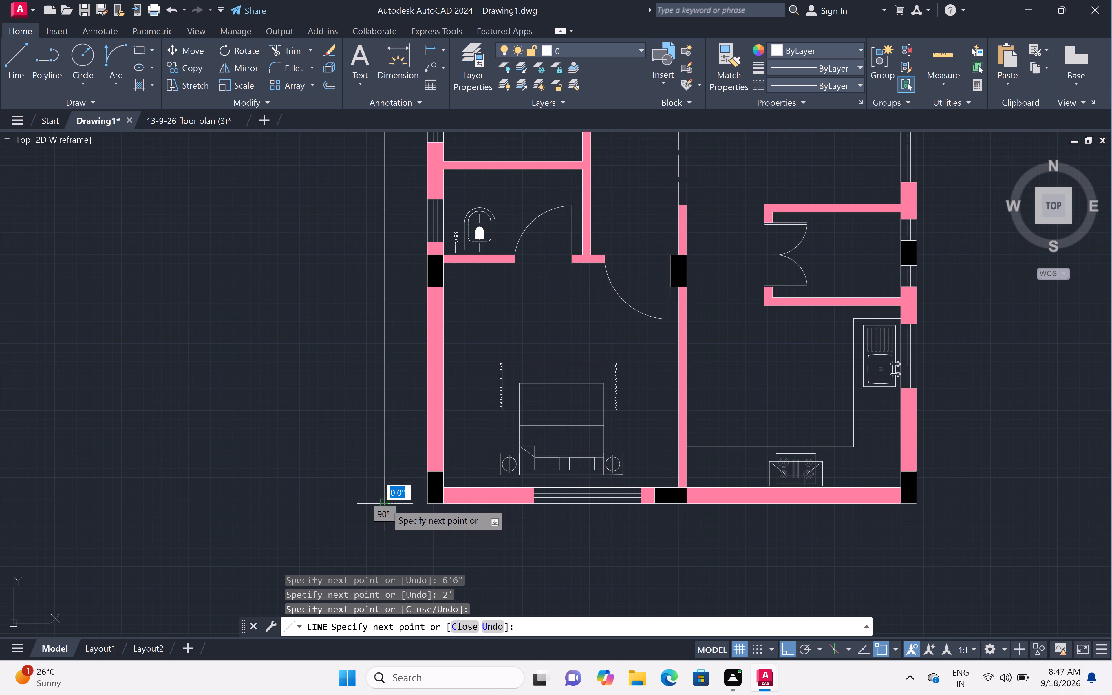
{"action": "left_click", "coordinate": [426, 505]}
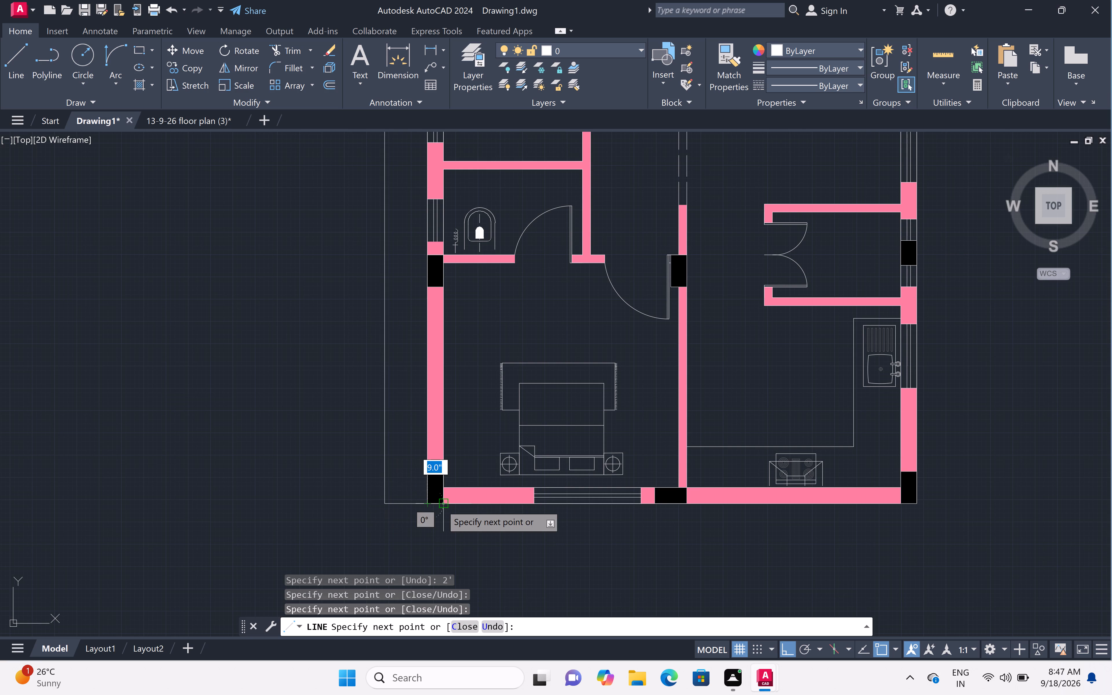
{"action": "key", "text": "Escape"}
Draw the boundary from above the northwest corner east to align with the northeast corner, 5' further east, south to the south wall's level, and west to the southeast corner.
{"action": "scroll", "coordinate": [440, 502], "scroll_direction": "down", "scroll_amount": 3}
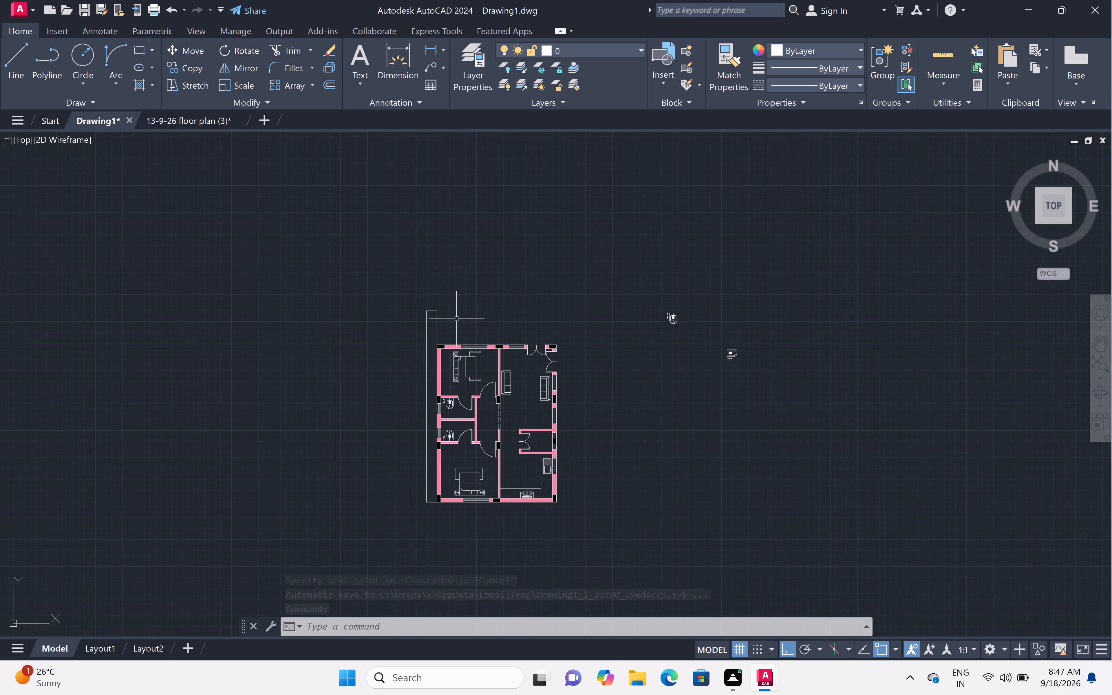
{"action": "type", "text": "l"}
{"action": "key", "text": "space"}
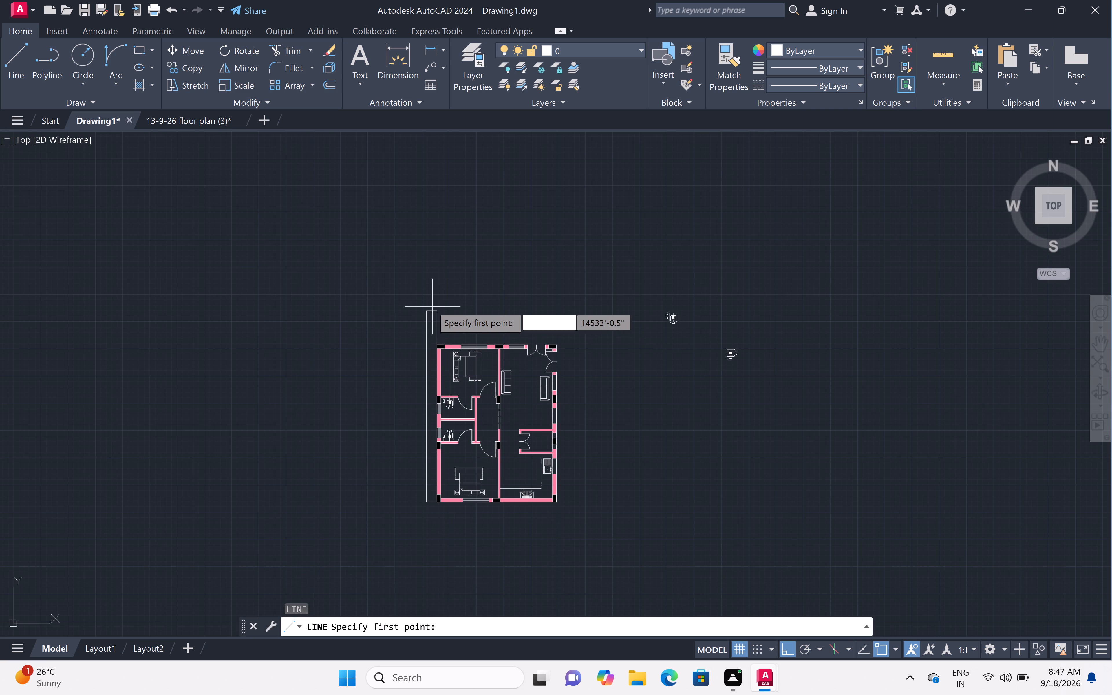
{"action": "left_click", "coordinate": [437, 310]}
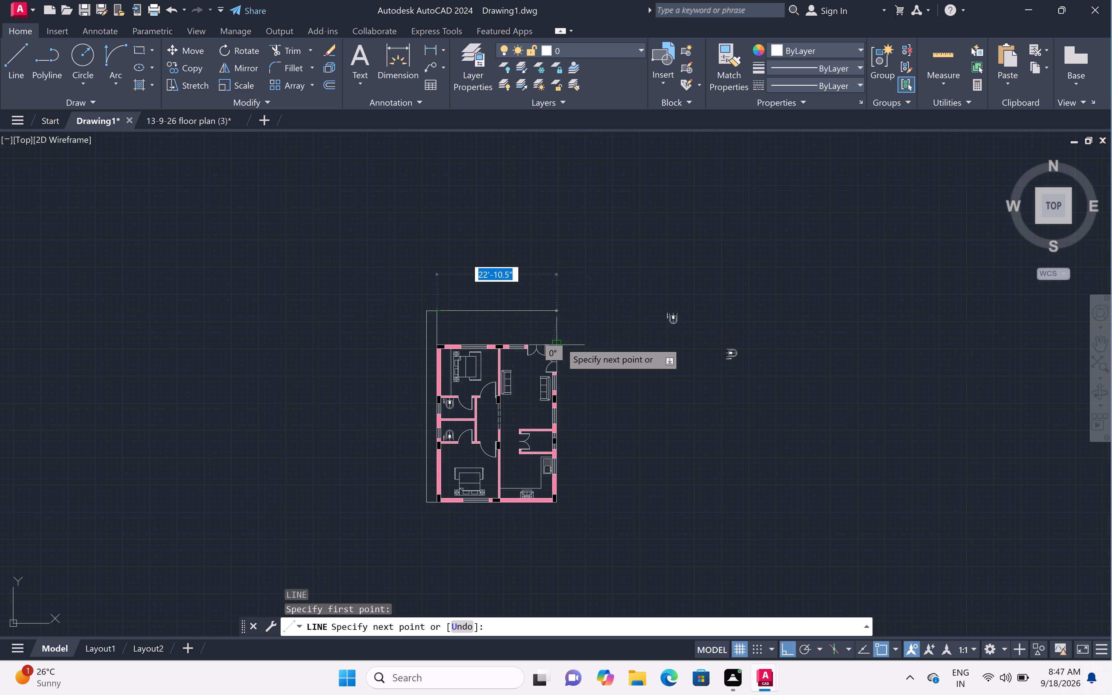
{"action": "scroll", "coordinate": [562, 341], "scroll_direction": "up", "scroll_amount": 3}
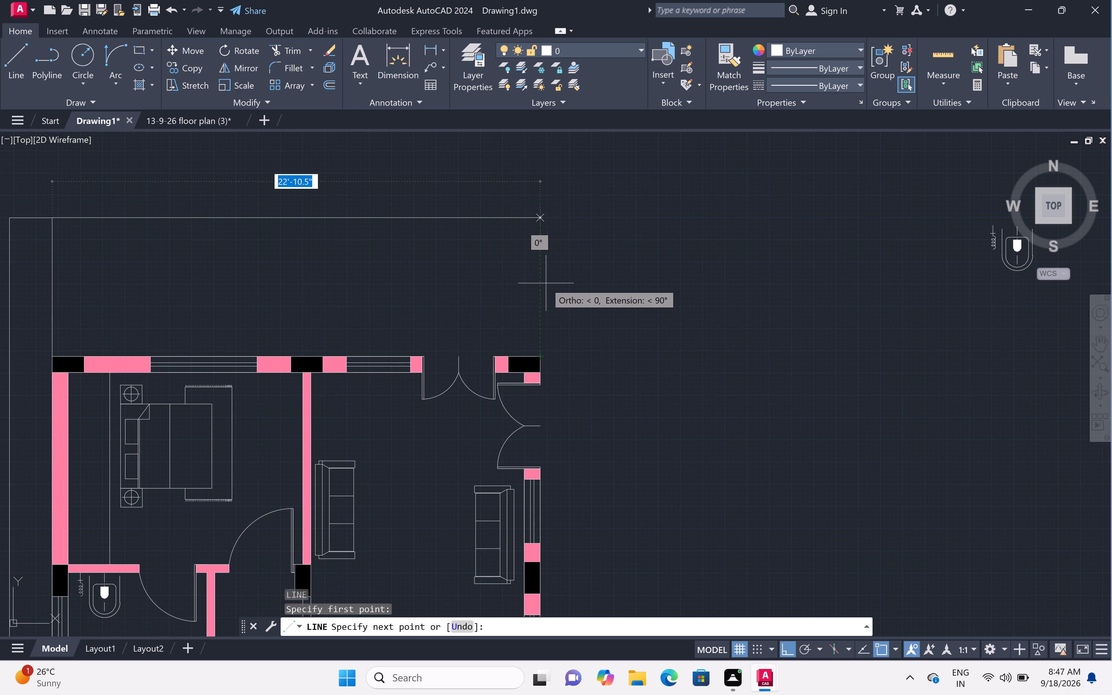
{"action": "left_click", "coordinate": [541, 218]}
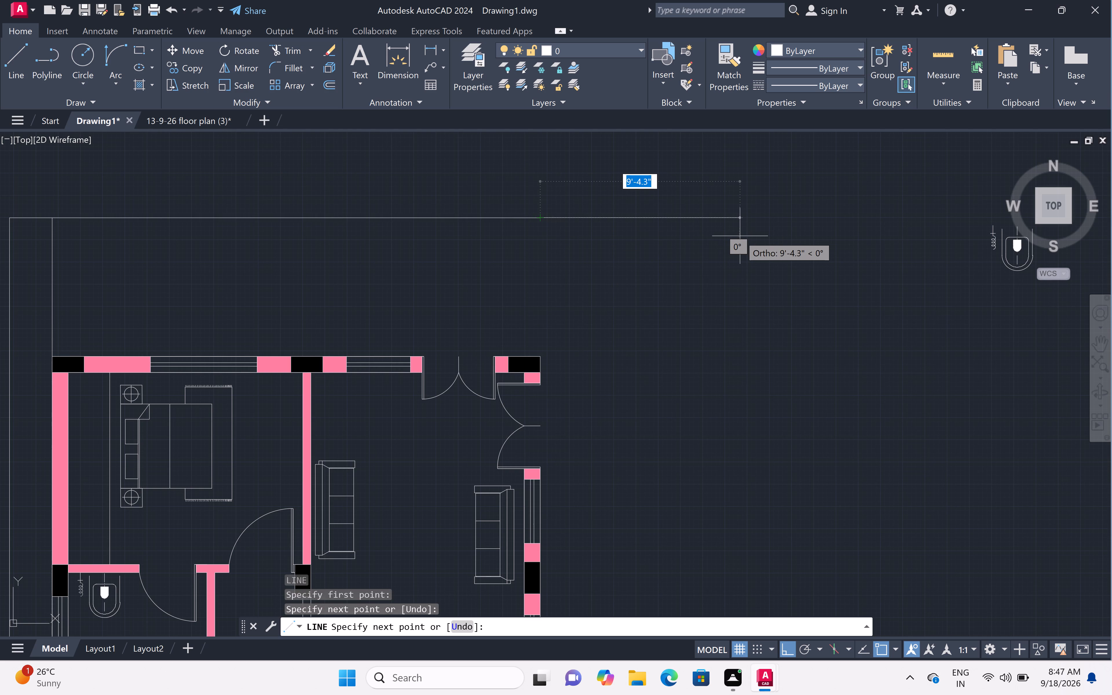
{"action": "key", "text": "5"}
{"action": "key", "text": "apostrophe"}
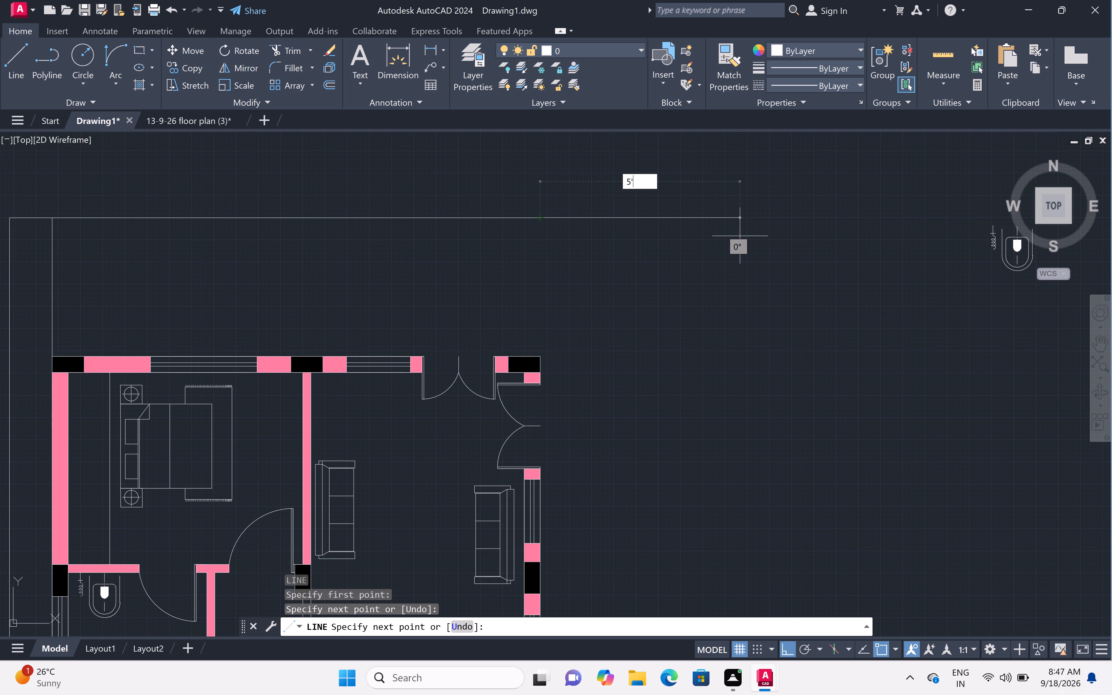
{"action": "key", "text": "space"}
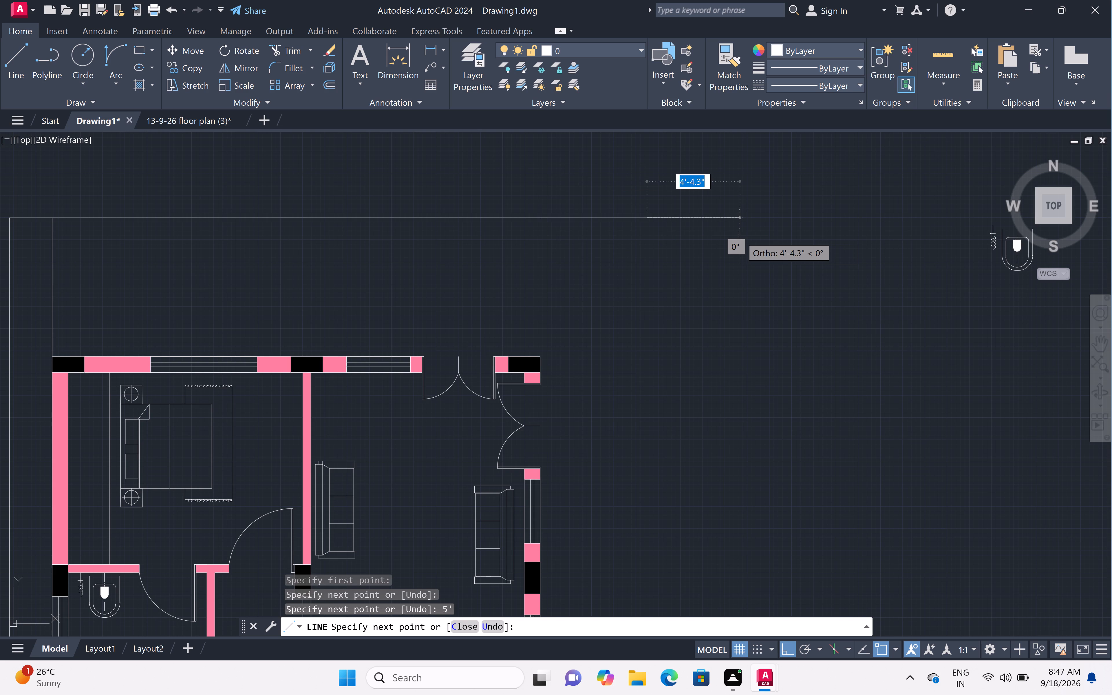
{"action": "scroll", "coordinate": [711, 219], "scroll_direction": "down", "scroll_amount": 3}
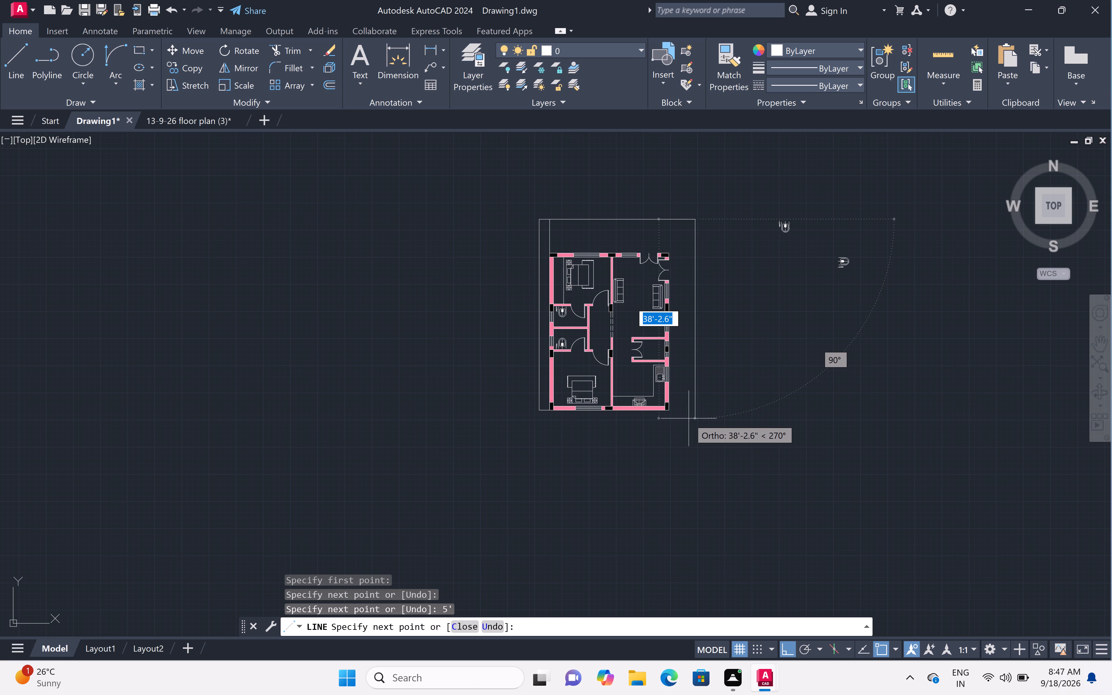
{"action": "scroll", "coordinate": [685, 416], "scroll_direction": "up", "scroll_amount": 2}
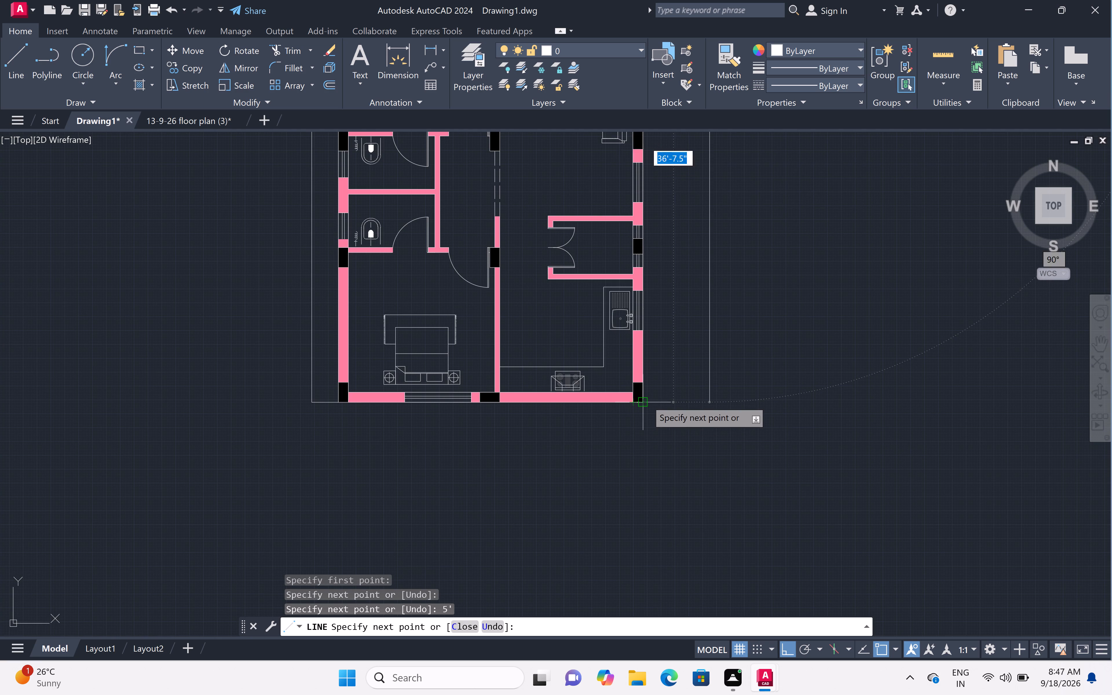
{"action": "left_click", "coordinate": [709, 402]}
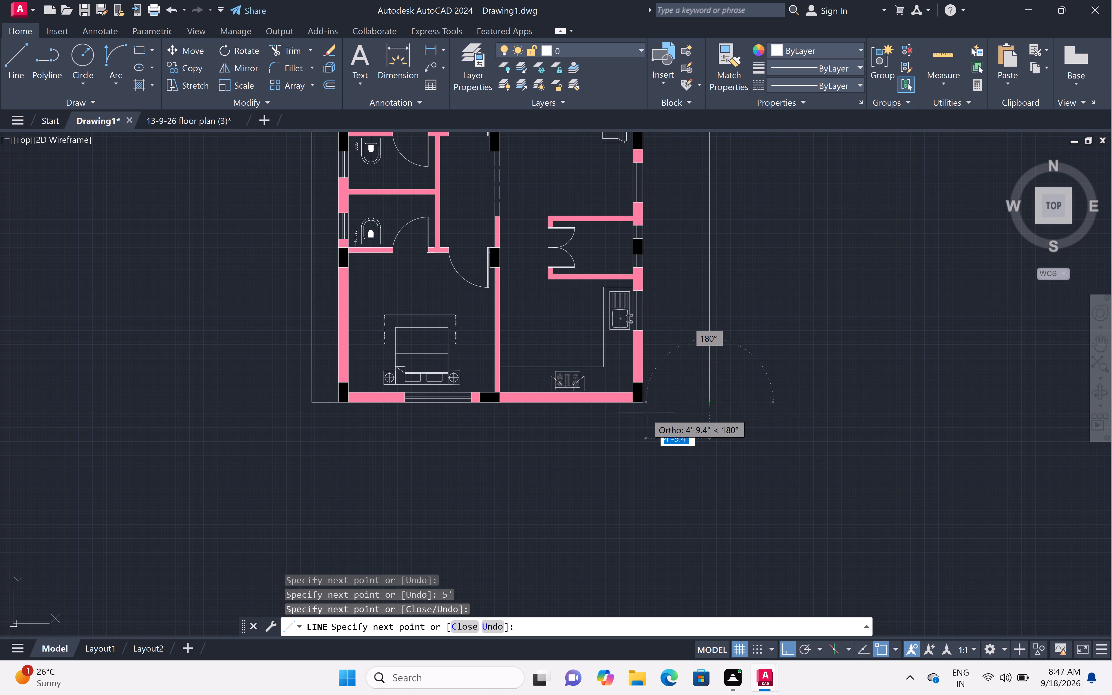
{"action": "scroll", "coordinate": [643, 403], "scroll_direction": "up", "scroll_amount": 4}
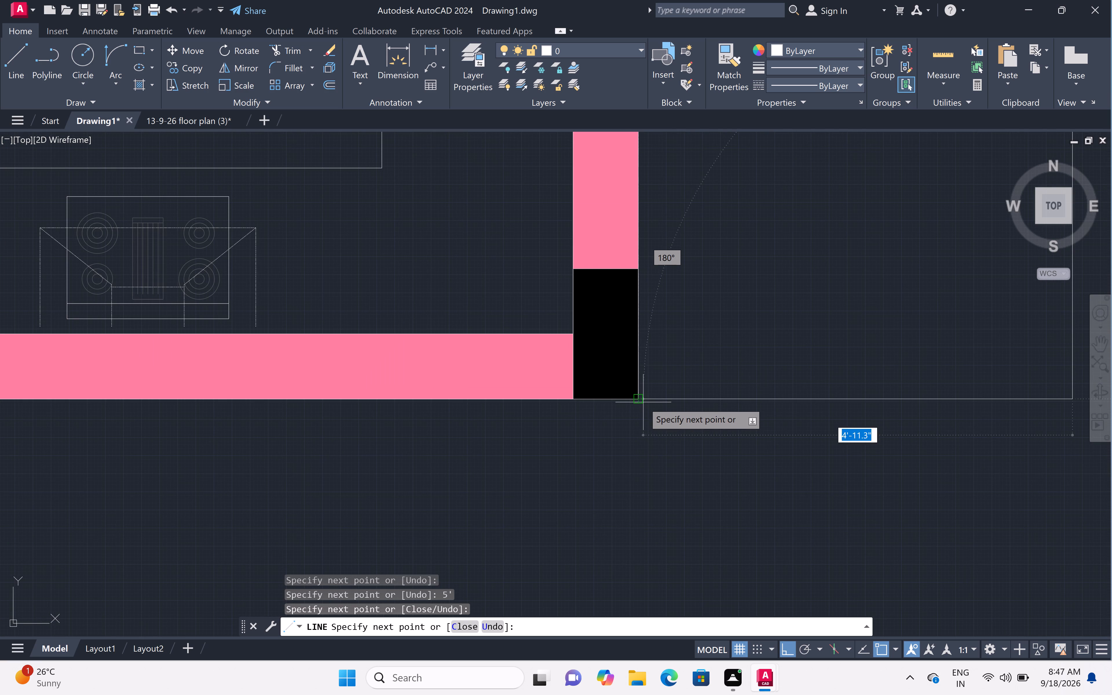
{"action": "double_click", "coordinate": [640, 402]}
{"action": "key", "text": "Escape"}
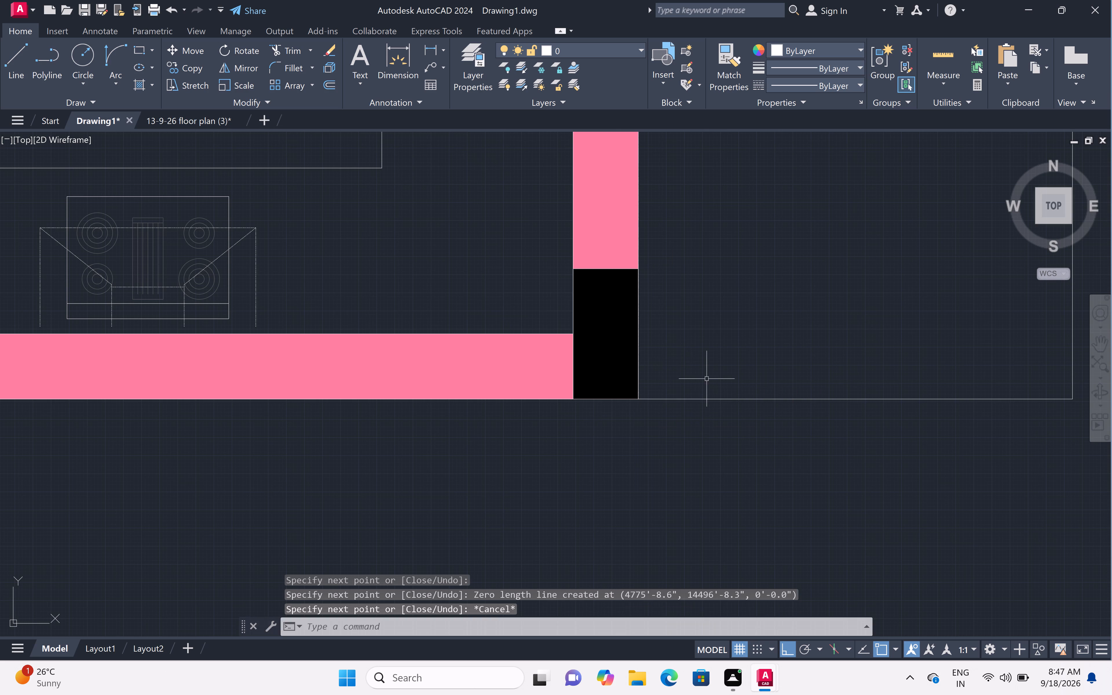
Draw a line from the building's northwest corner 3' east along the north wall and north to the boundary line.
{"action": "scroll", "coordinate": [707, 379], "scroll_direction": "down", "scroll_amount": 6}
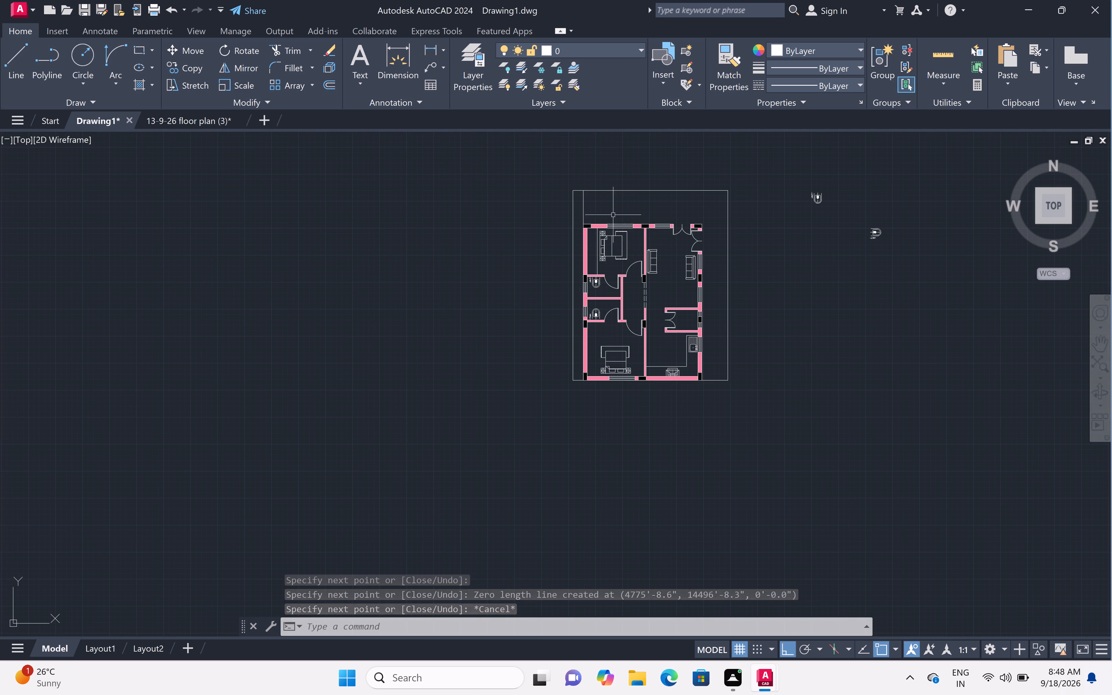
{"action": "scroll", "coordinate": [602, 201], "scroll_direction": "up", "scroll_amount": 2}
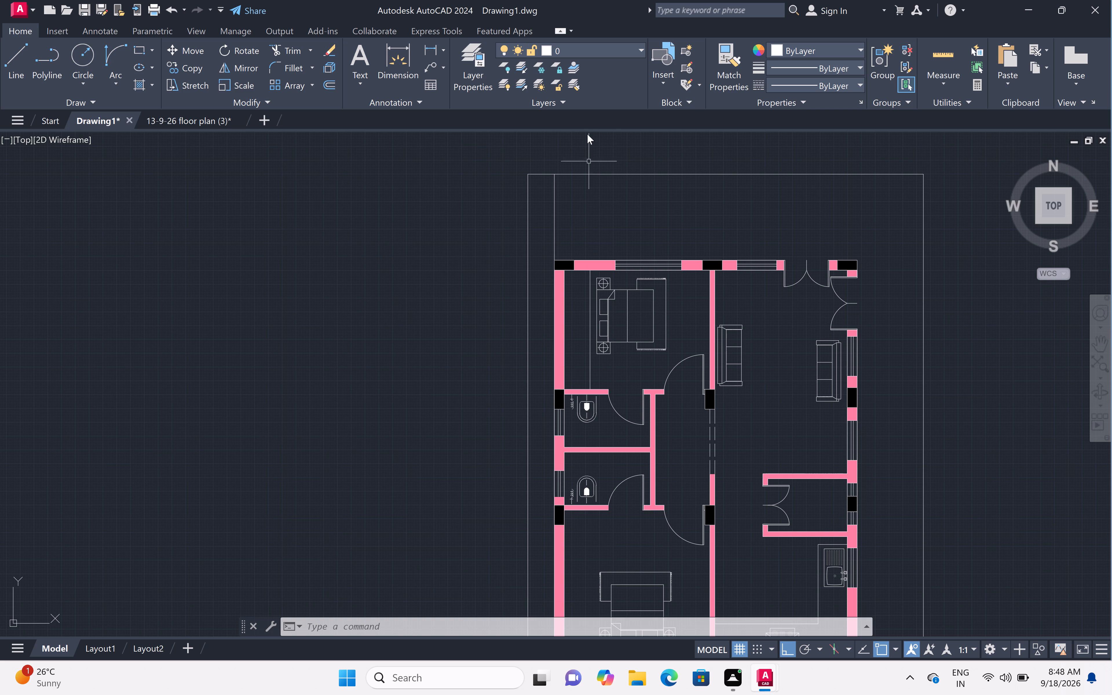
{"action": "scroll", "coordinate": [579, 149], "scroll_direction": "up", "scroll_amount": 3}
{"action": "scroll", "coordinate": [632, 260], "scroll_direction": "down", "scroll_amount": 1}
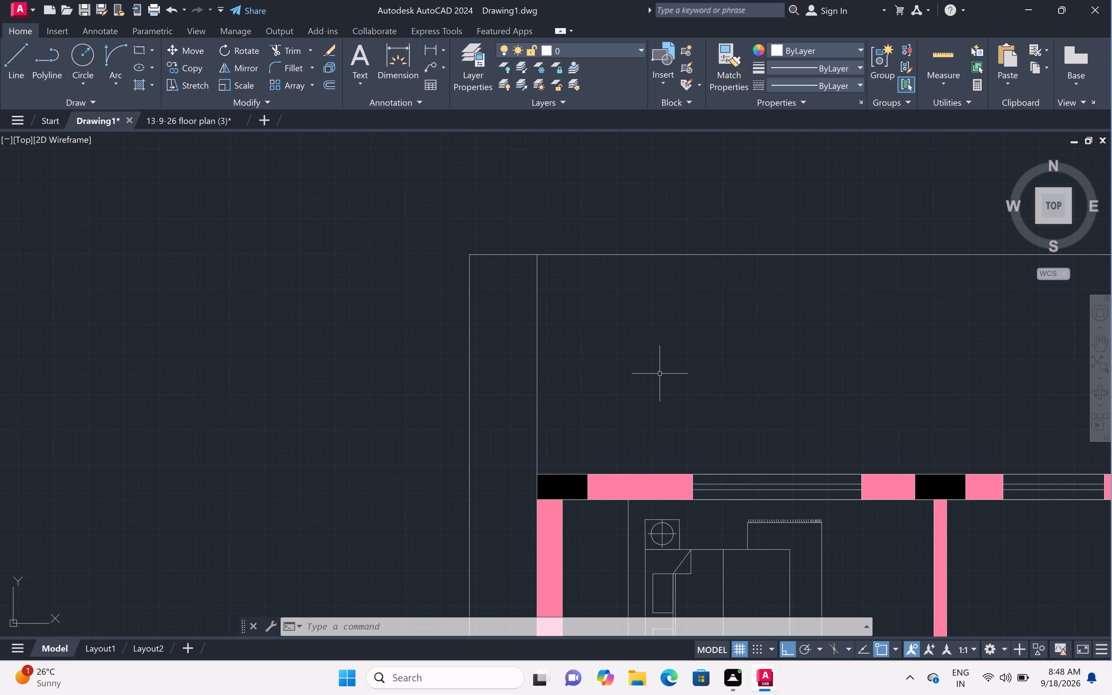
{"action": "type", "text": "l"}
{"action": "key", "text": "space"}
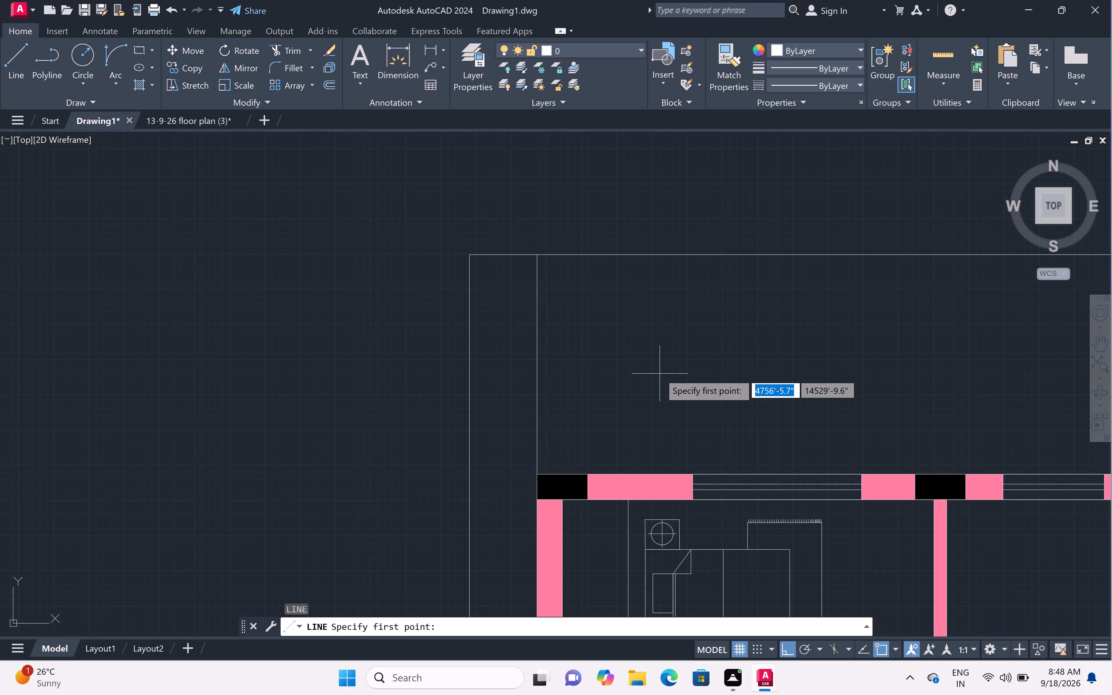
{"action": "left_click", "coordinate": [536, 477]}
{"action": "key", "text": "4"}
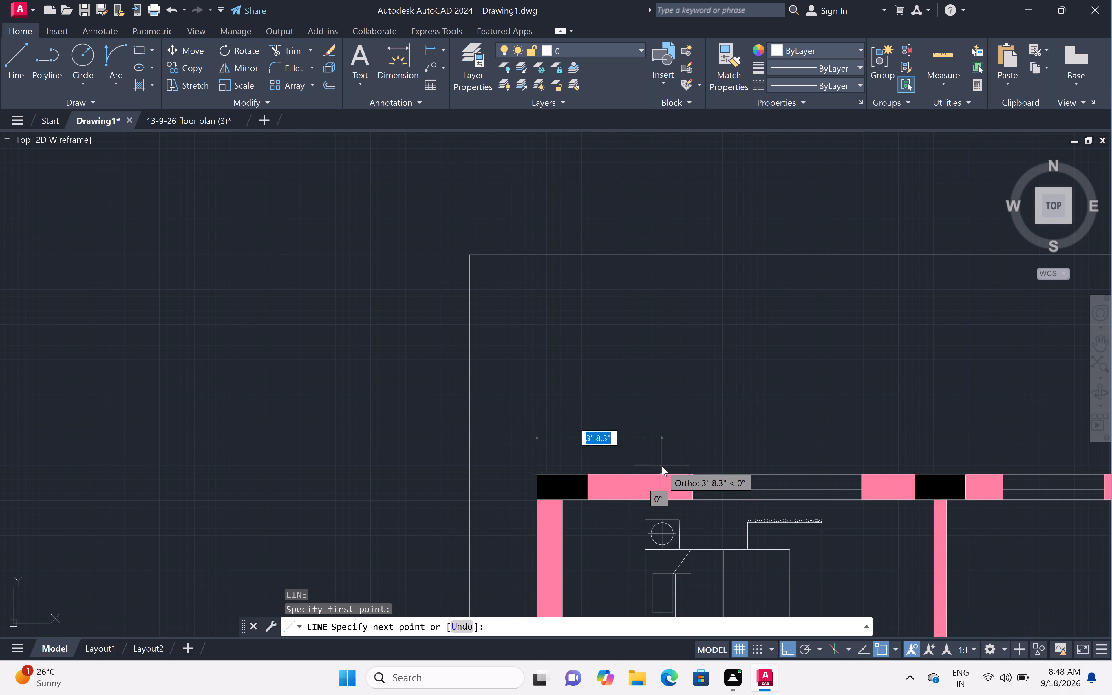
{"action": "key", "text": "BackSpace"}
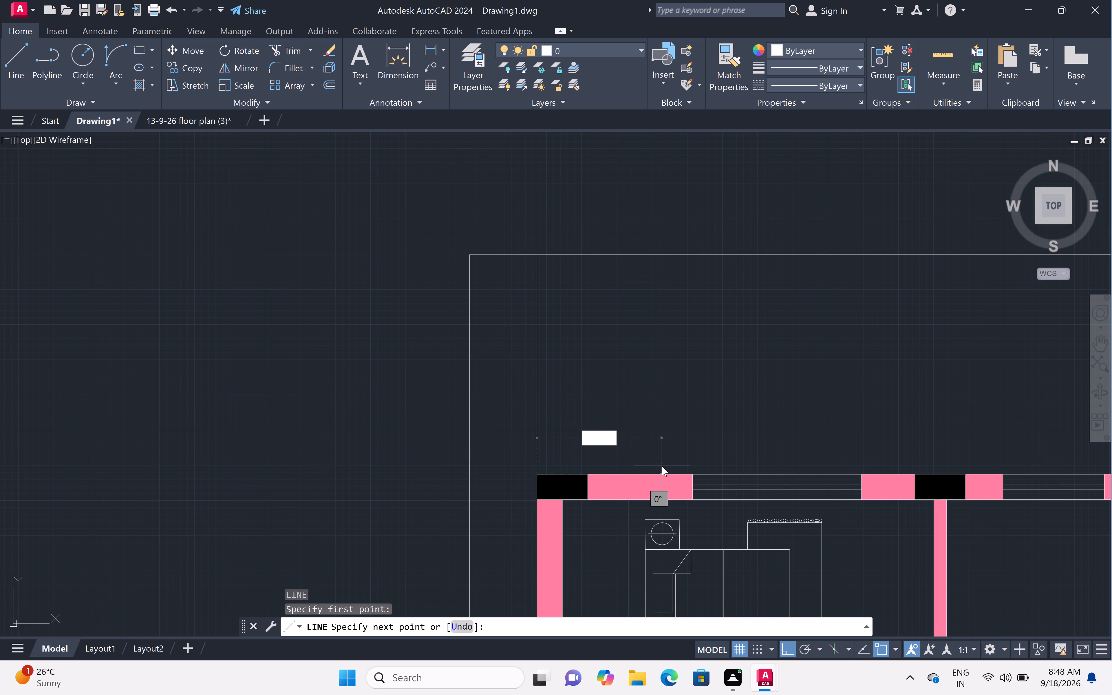
{"action": "key", "text": "3"}
{"action": "type", "text": "'"}
{"action": "key", "text": "space"}
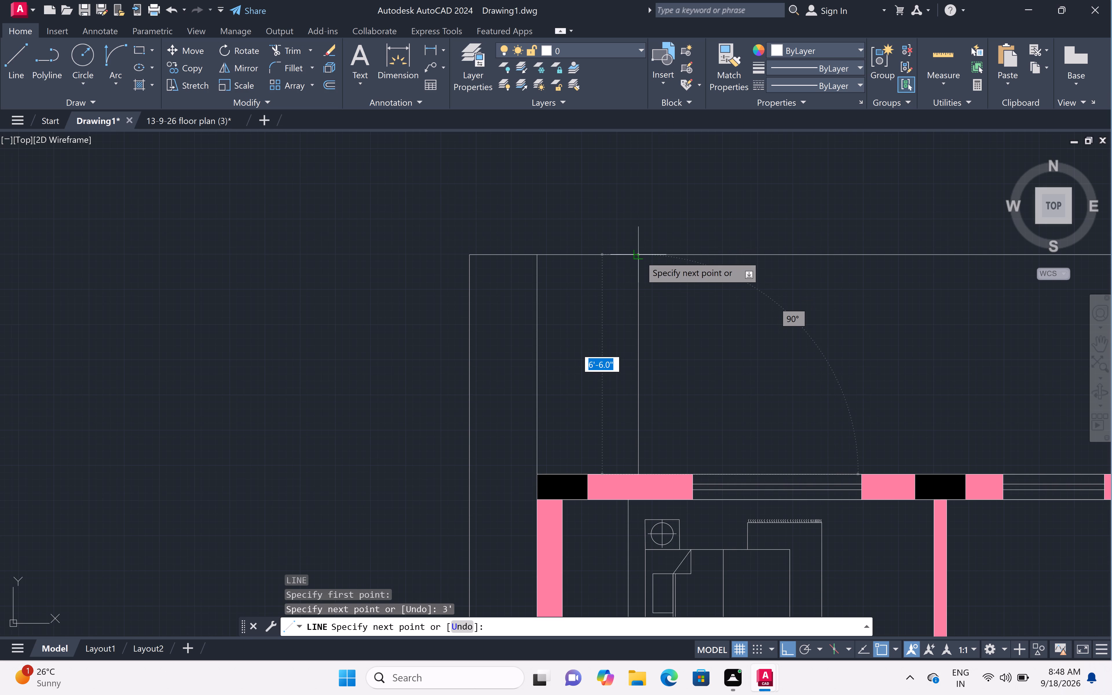
{"action": "left_click", "coordinate": [640, 256]}
{"action": "key", "text": "Escape"}
Offset the new vertical line 10" eastward three times in succession to form parallel step lines north of the building.
{"action": "scroll", "coordinate": [745, 281], "scroll_direction": "down", "scroll_amount": 2}
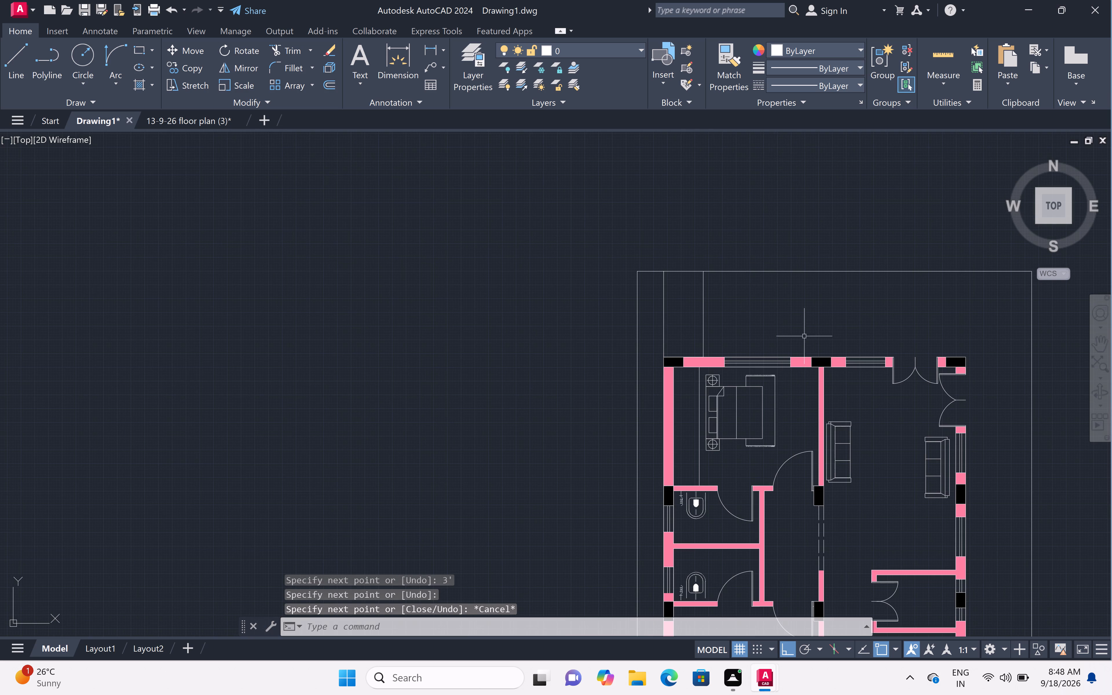
{"action": "middle_click_drag", "start_coordinate": [814, 339], "coordinate": [707, 381]}
{"action": "scroll", "coordinate": [710, 348], "scroll_direction": "up", "scroll_amount": 1}
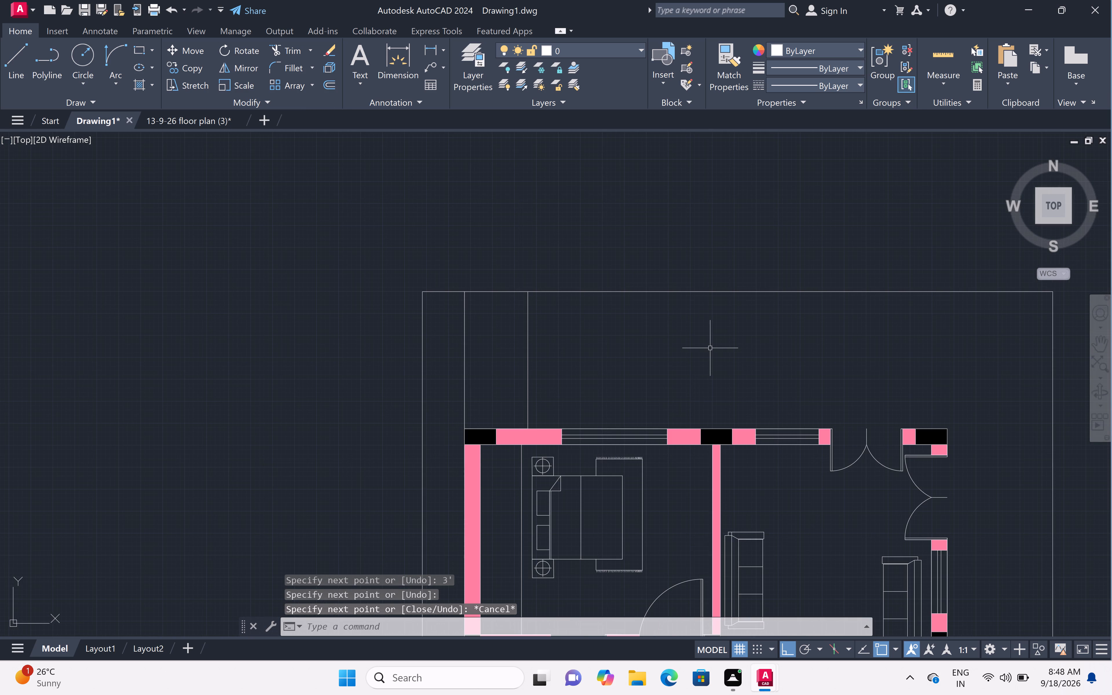
{"action": "type", "text": "off"}
{"action": "key", "text": "space"}
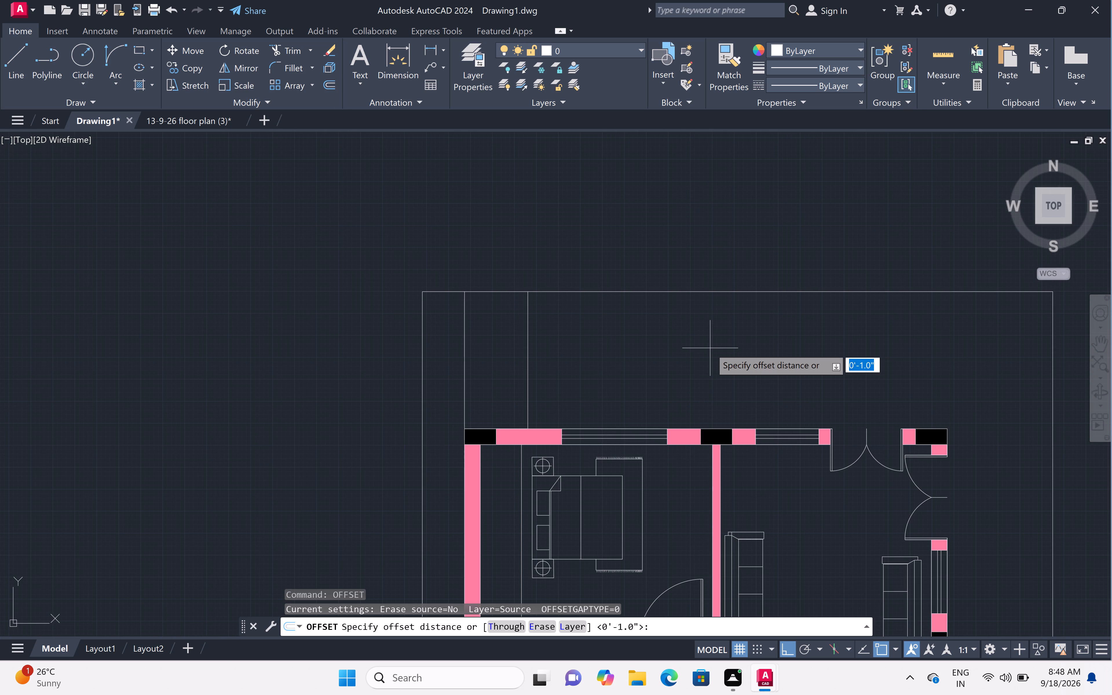
{"action": "type", "text": "10\""}
{"action": "key", "text": "space"}
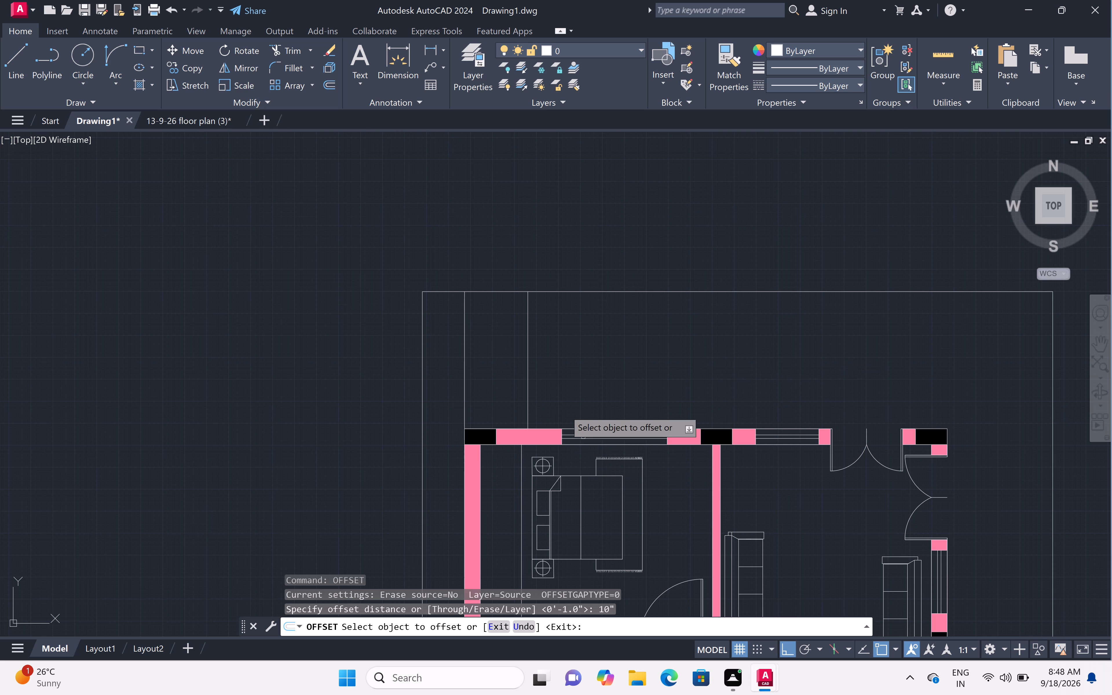
{"action": "left_click", "coordinate": [528, 388]}
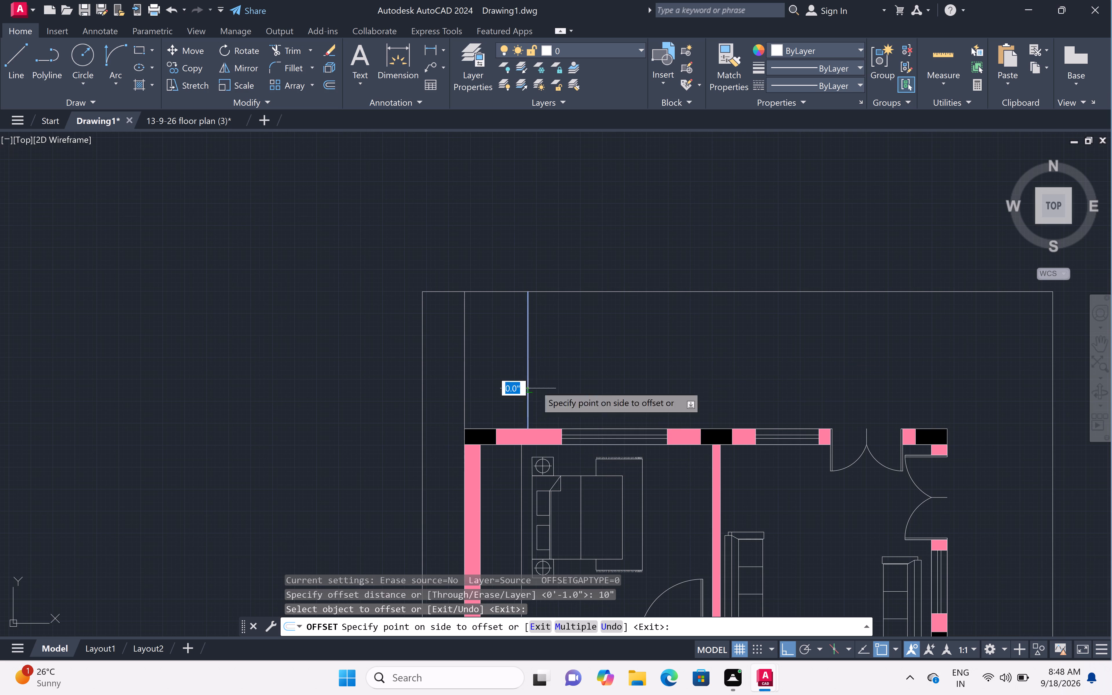
{"action": "left_click", "coordinate": [650, 365]}
{"action": "left_click", "coordinate": [543, 387]}
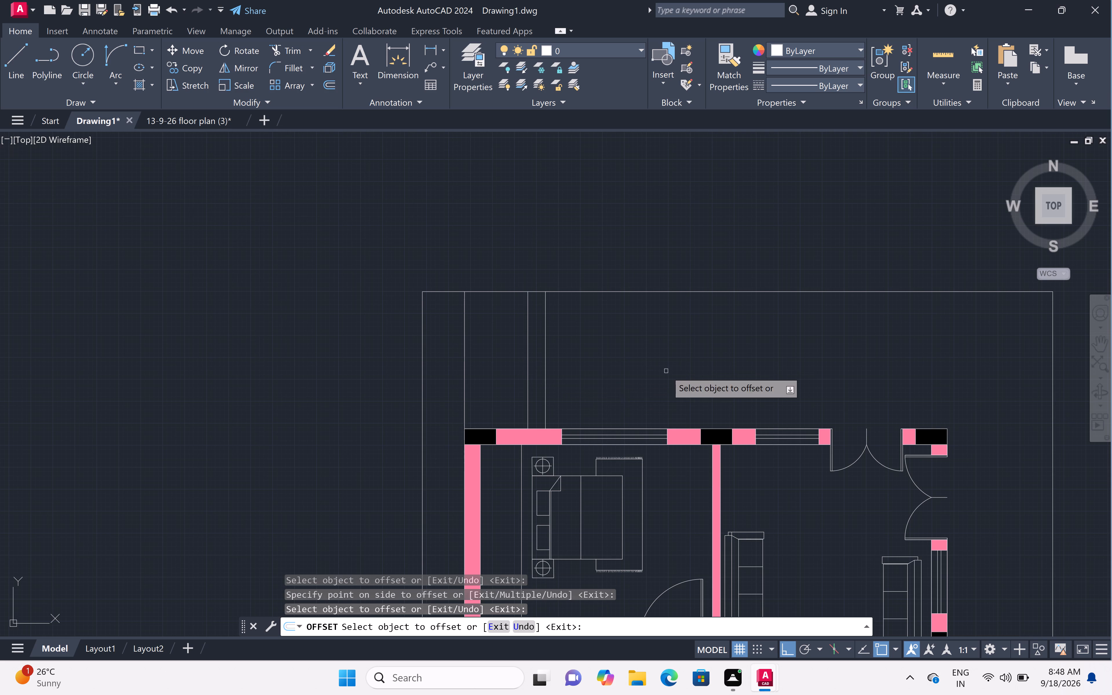
{"action": "left_click", "coordinate": [546, 382]}
{"action": "left_click", "coordinate": [641, 369]}
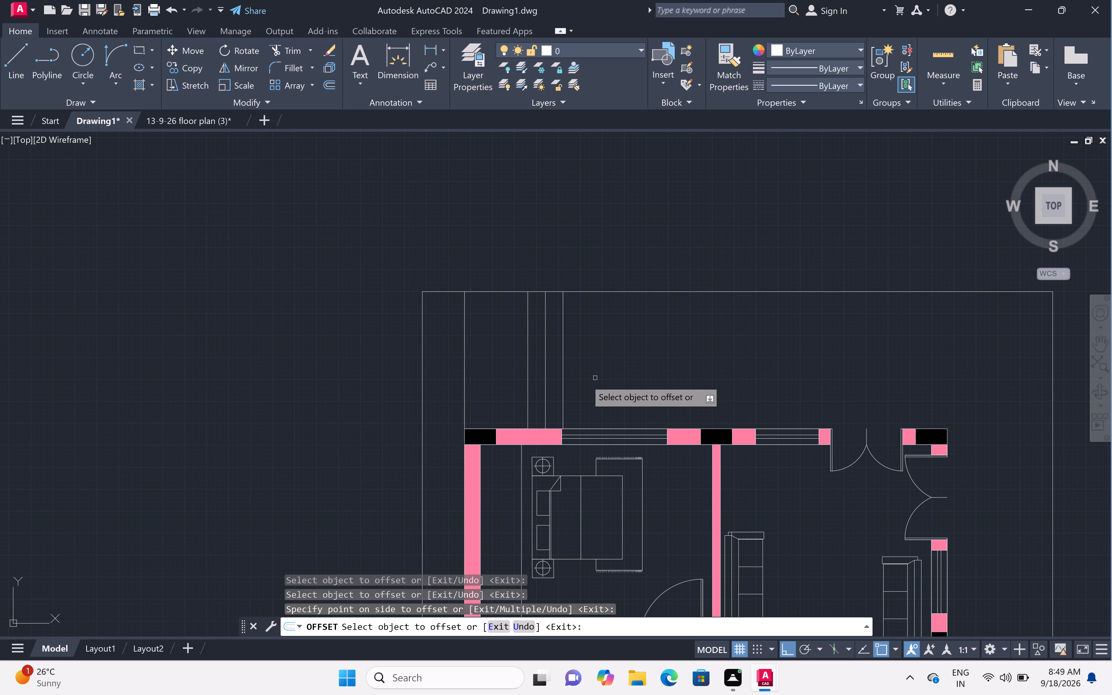
{"action": "left_click", "coordinate": [564, 390]}
{"action": "left_click", "coordinate": [688, 393]}
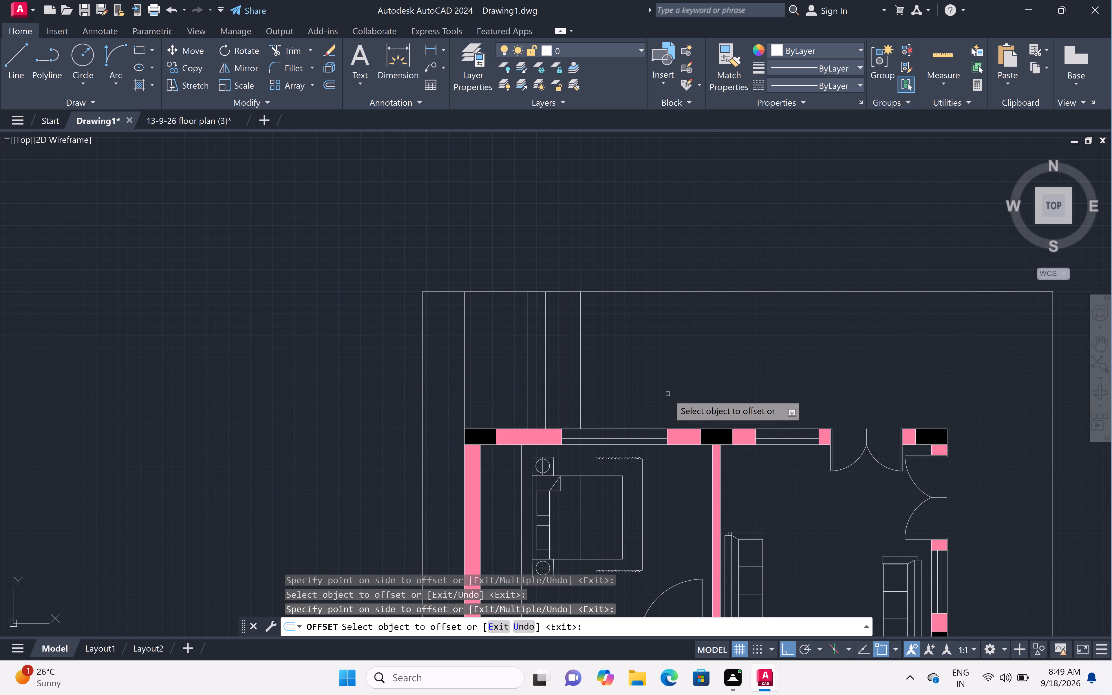
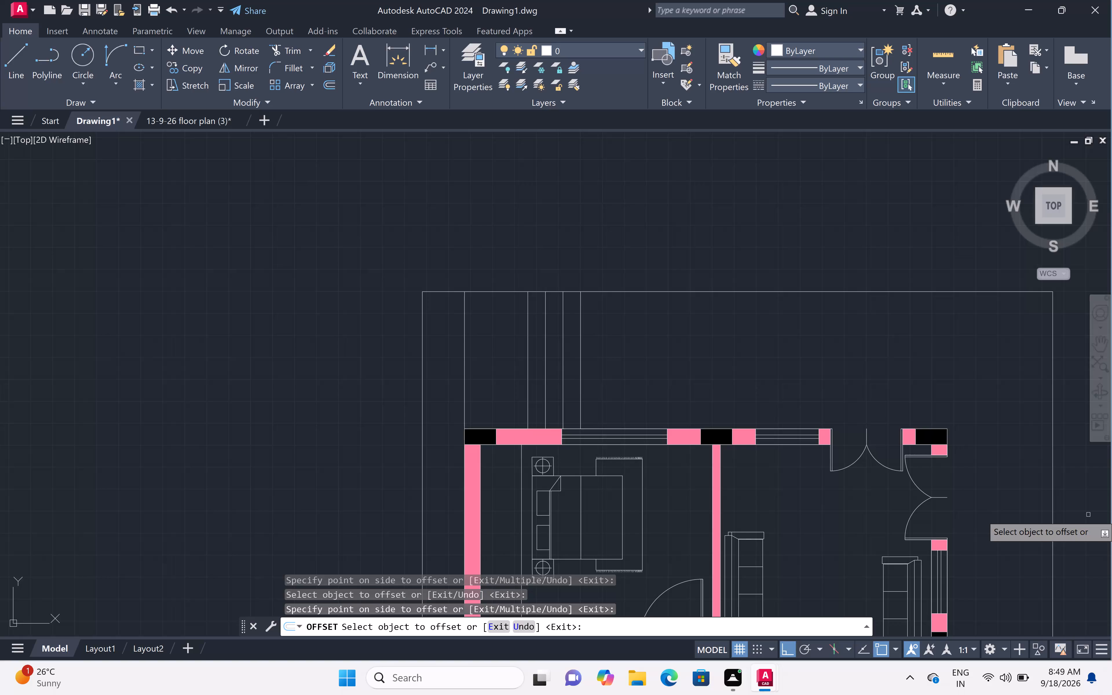
Continue the staircase treads by offsetting the easternmost tread line eastward six successive times at the current spacing.
{"action": "left_click", "coordinate": [581, 356]}
{"action": "left_click", "coordinate": [610, 352]}
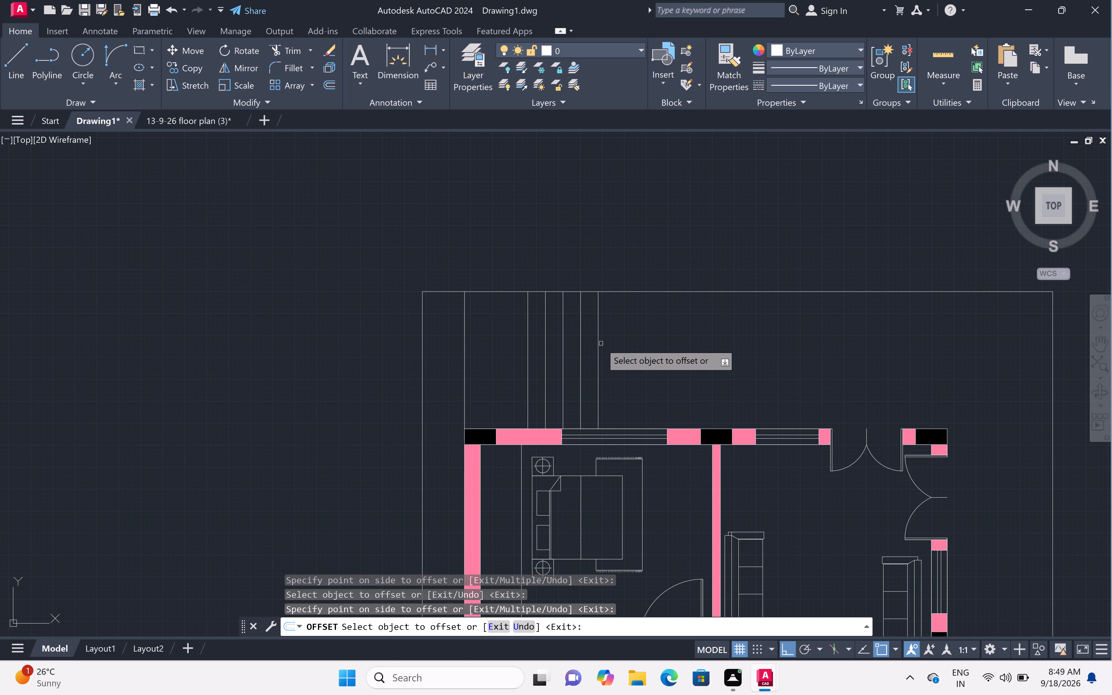
{"action": "left_click", "coordinate": [597, 363]}
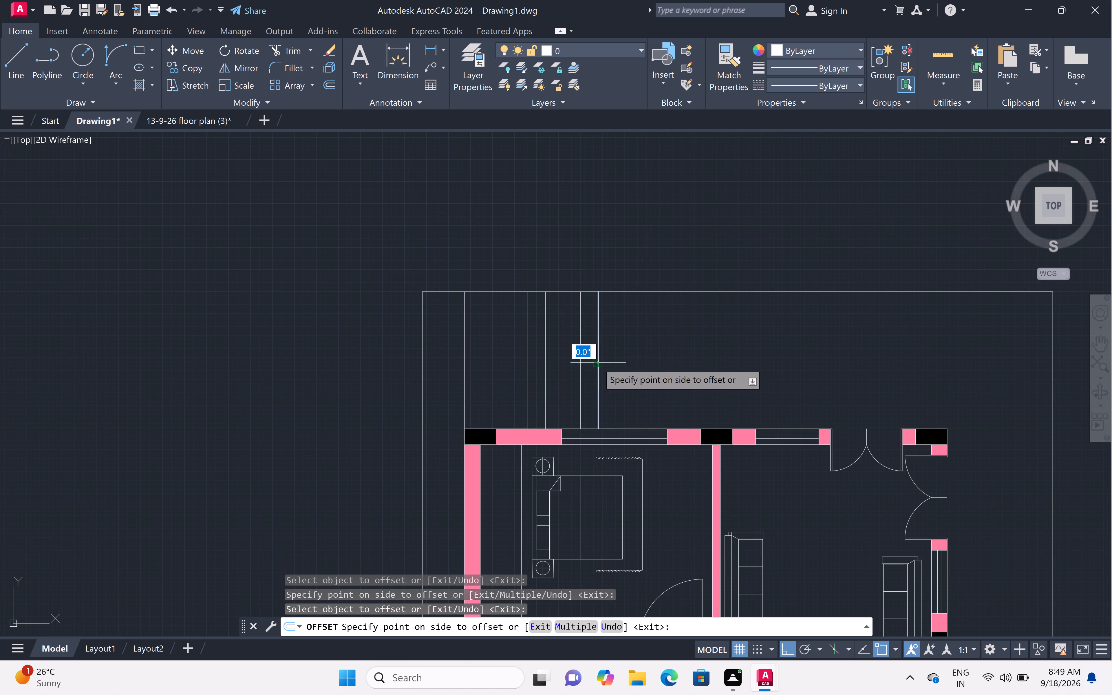
{"action": "left_click", "coordinate": [671, 360]}
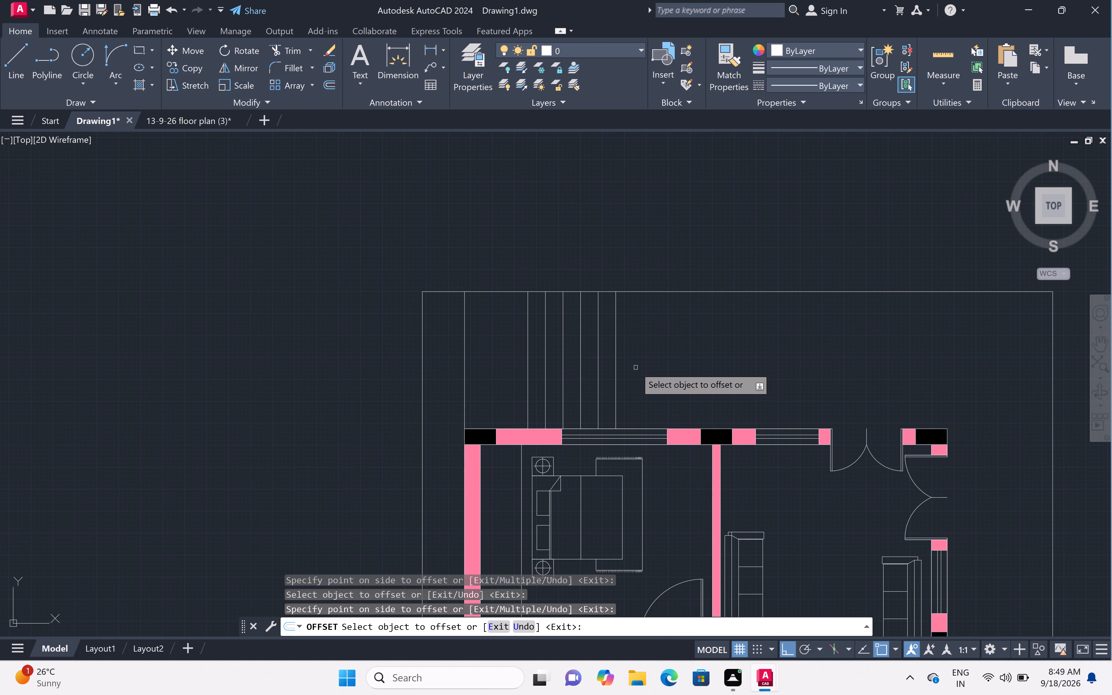
{"action": "left_click", "coordinate": [616, 375]}
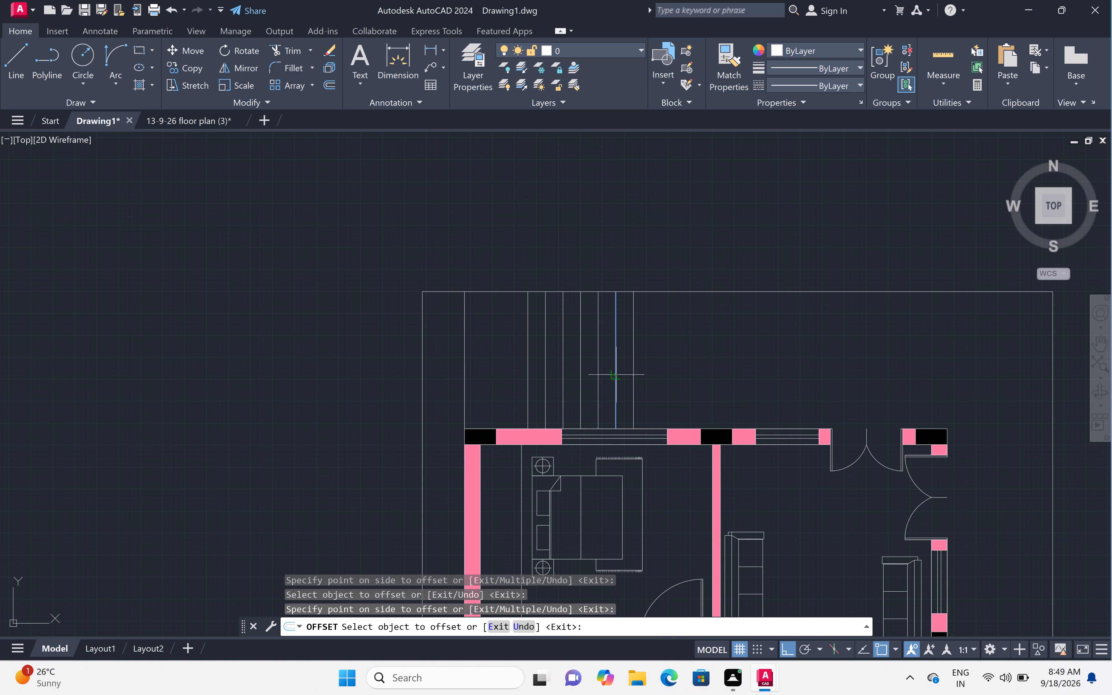
{"action": "double_click", "coordinate": [641, 371]}
{"action": "left_click", "coordinate": [634, 371]}
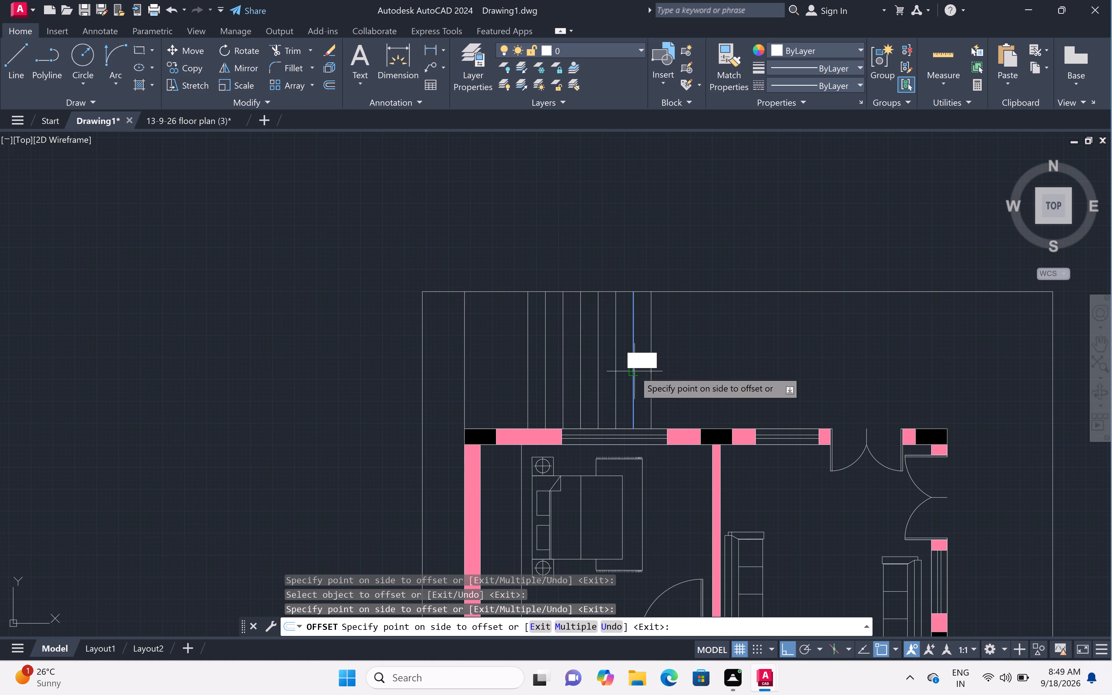
{"action": "left_click", "coordinate": [680, 365]}
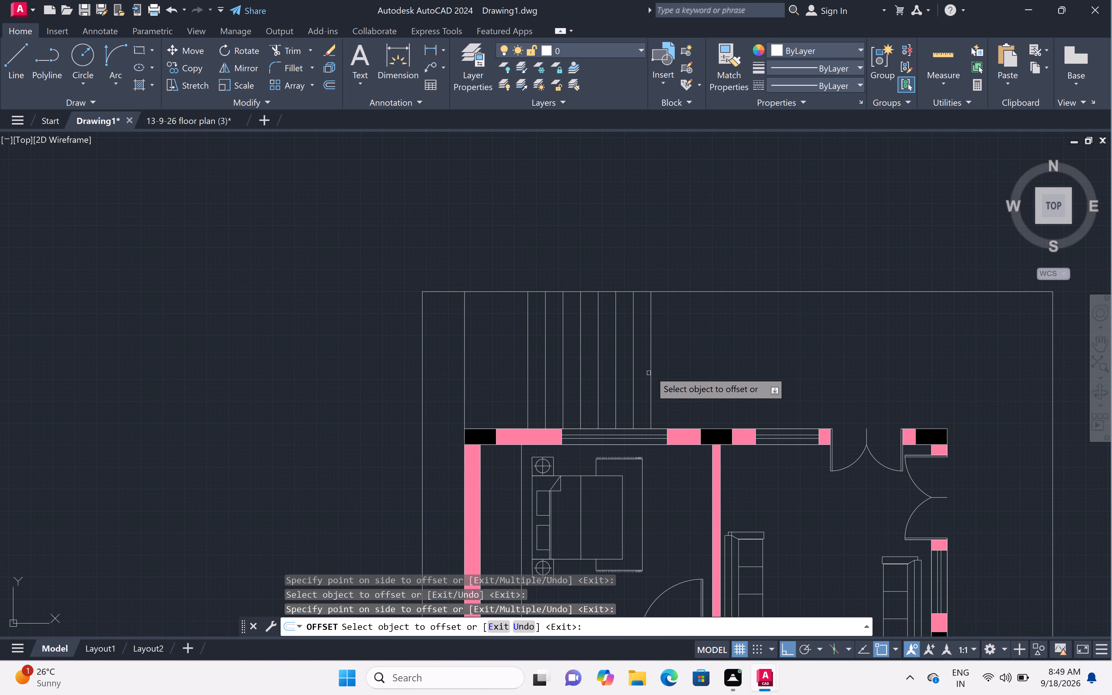
{"action": "left_click", "coordinate": [652, 370]}
{"action": "left_click", "coordinate": [678, 370]}
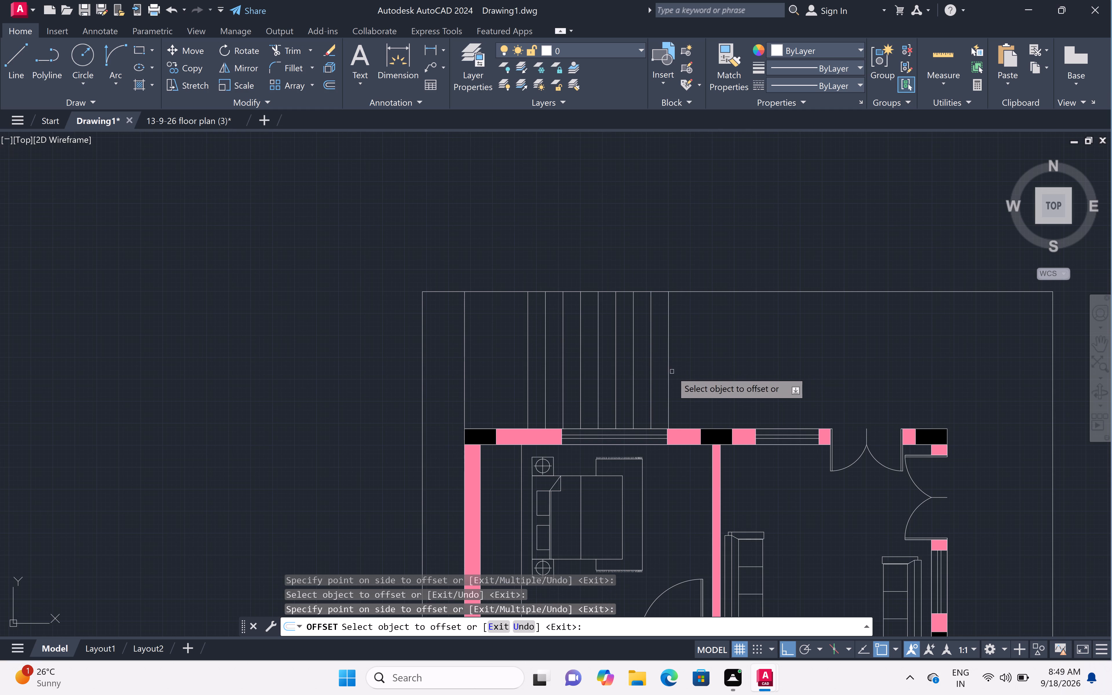
{"action": "left_click", "coordinate": [669, 373]}
{"action": "left_click", "coordinate": [684, 375]}
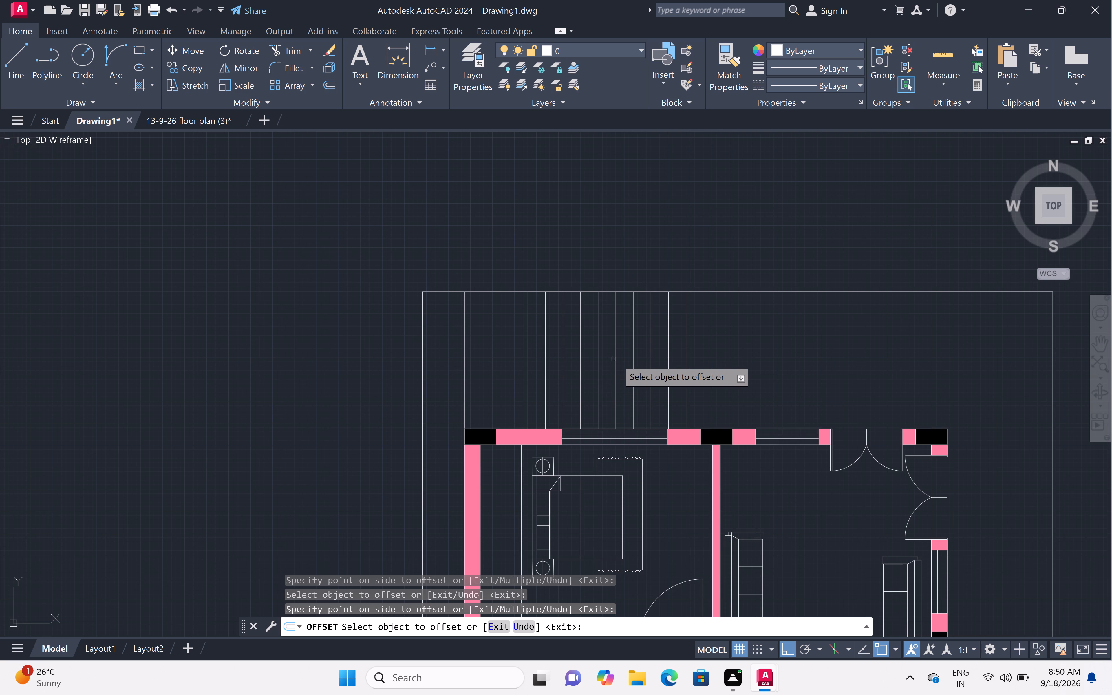
Offset four more tread lines eastward, ending the stair run above the west end of the living room's front window.
{"action": "left_click", "coordinate": [687, 358]}
{"action": "left_click", "coordinate": [710, 354]}
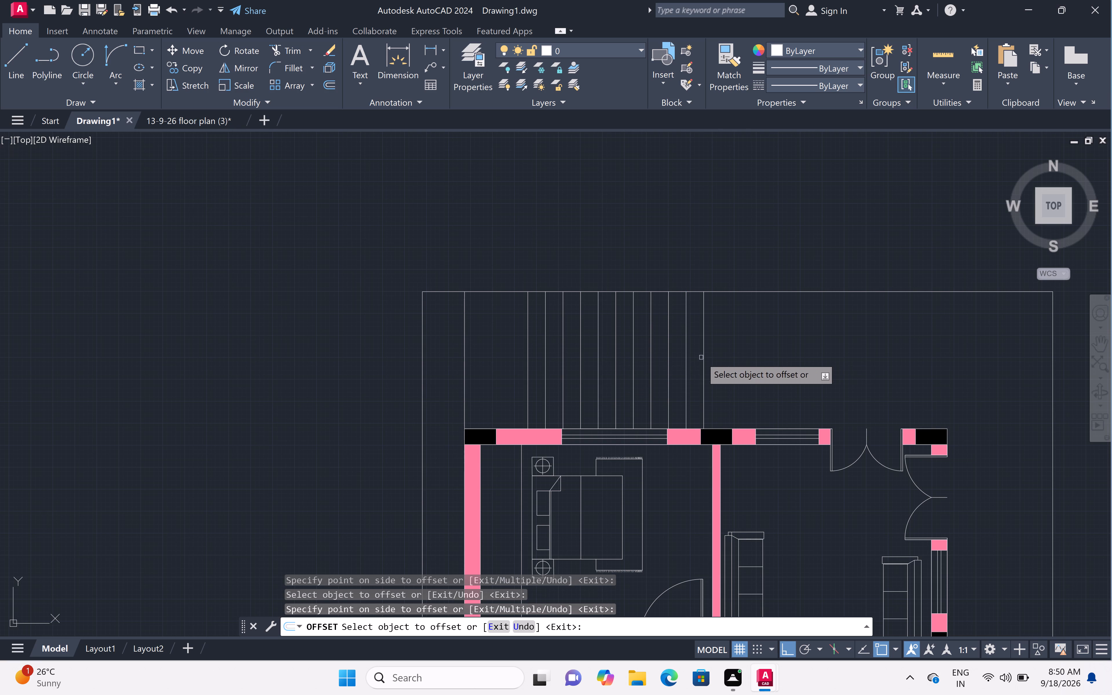
{"action": "left_click", "coordinate": [703, 356]}
{"action": "left_click", "coordinate": [725, 351]}
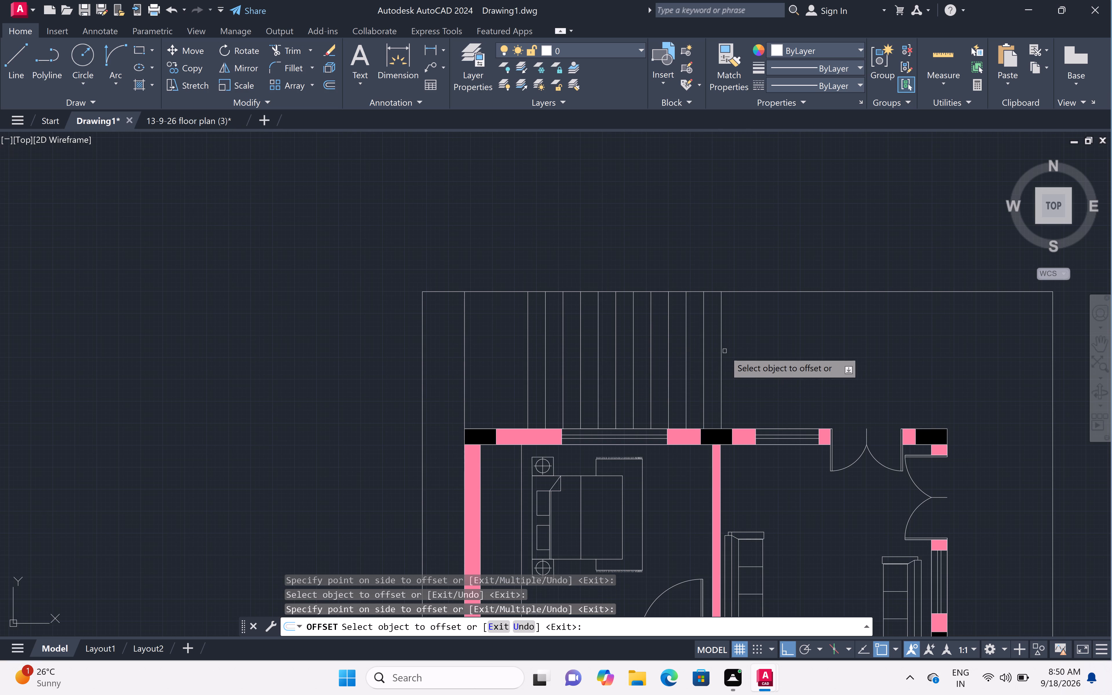
{"action": "left_click", "coordinate": [724, 351]}
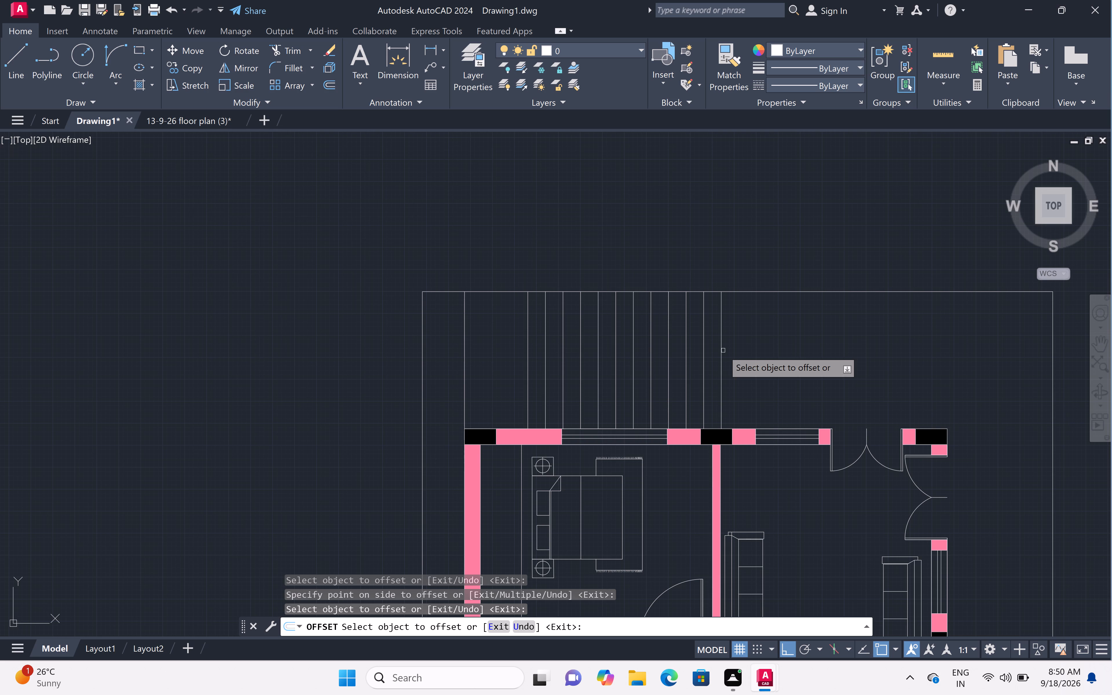
{"action": "left_click", "coordinate": [722, 351]}
{"action": "left_click", "coordinate": [761, 347]}
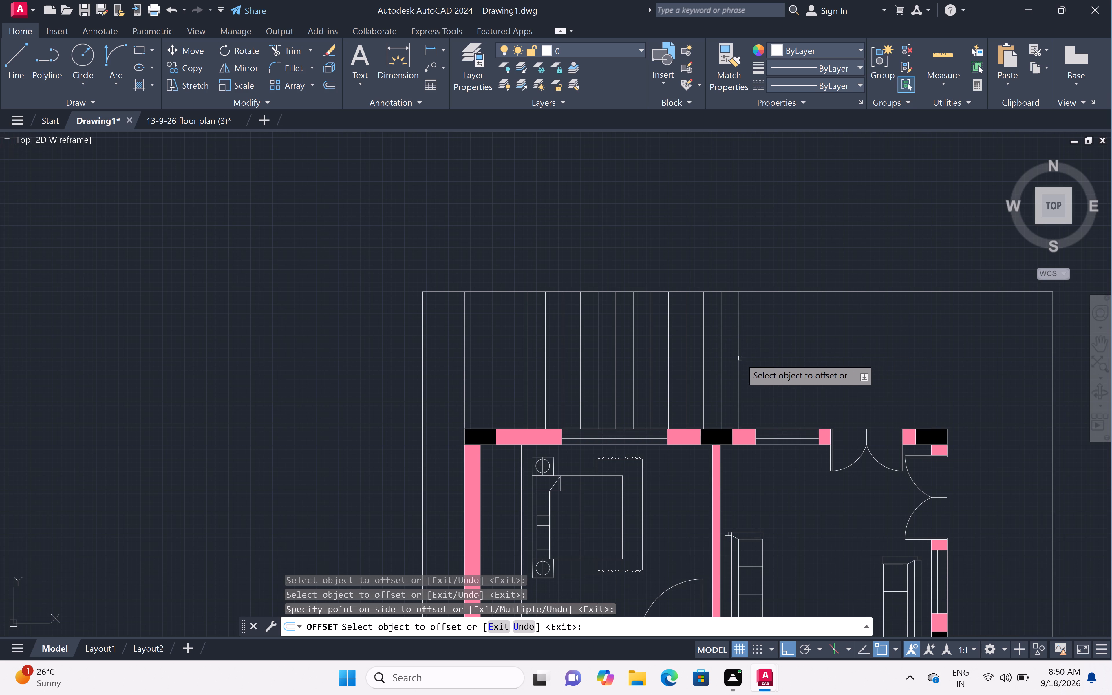
{"action": "left_click", "coordinate": [740, 358]}
{"action": "left_click", "coordinate": [780, 355]}
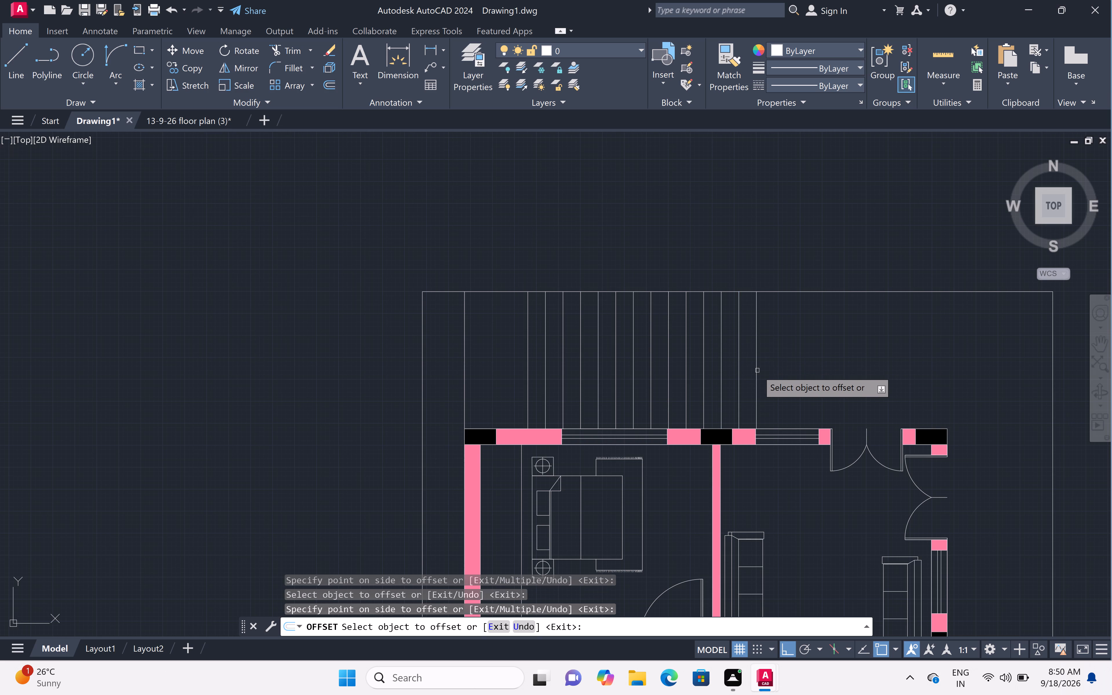
{"action": "scroll", "coordinate": [757, 370], "scroll_direction": "down", "scroll_amount": 1}
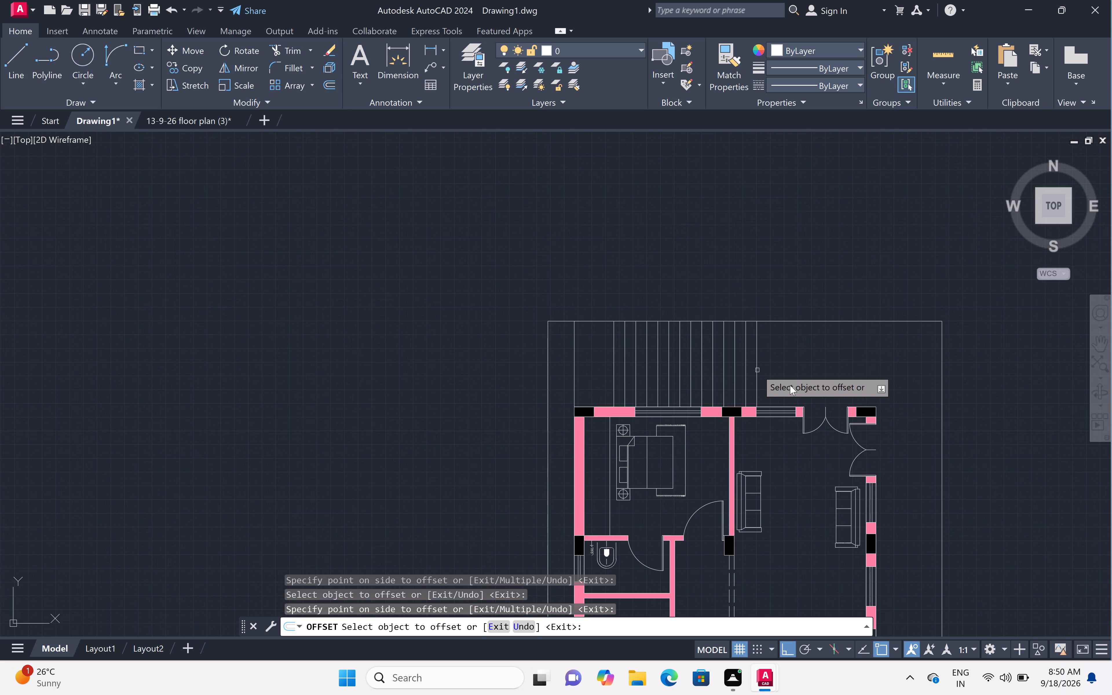
{"action": "key", "text": "Escape"}
Draw a horizontal line through the tread midpoints, from the first tread to the last, dividing the stair flights.
{"action": "type", "text": "l"}
{"action": "key", "text": "space"}
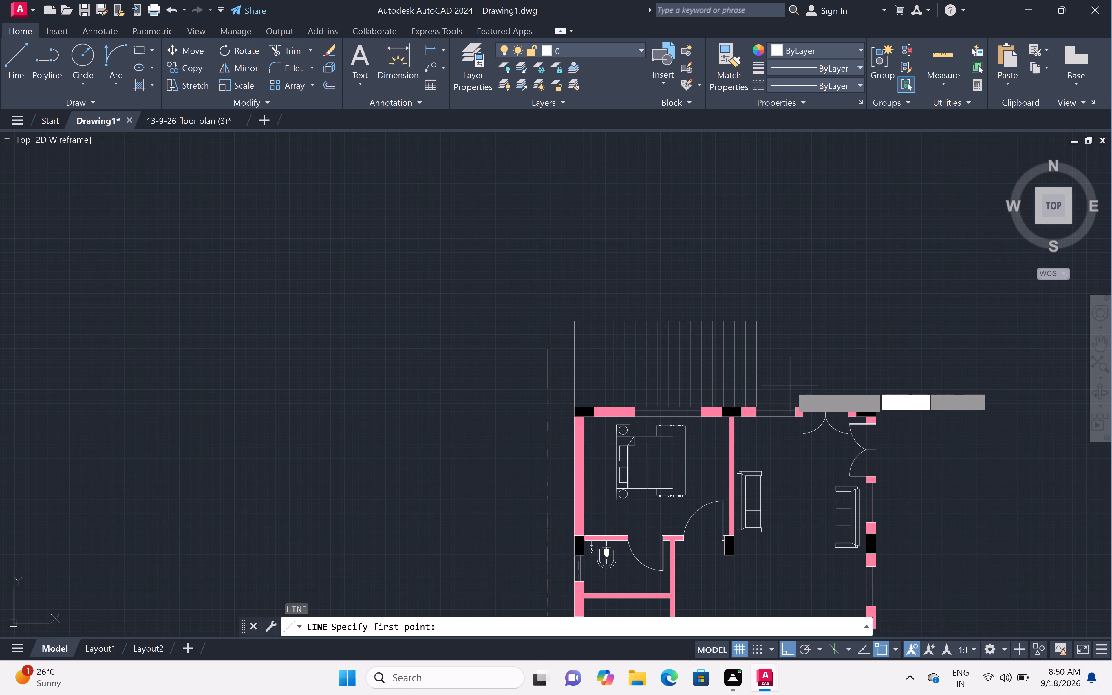
{"action": "left_click", "coordinate": [614, 366]}
{"action": "left_click", "coordinate": [616, 366]}
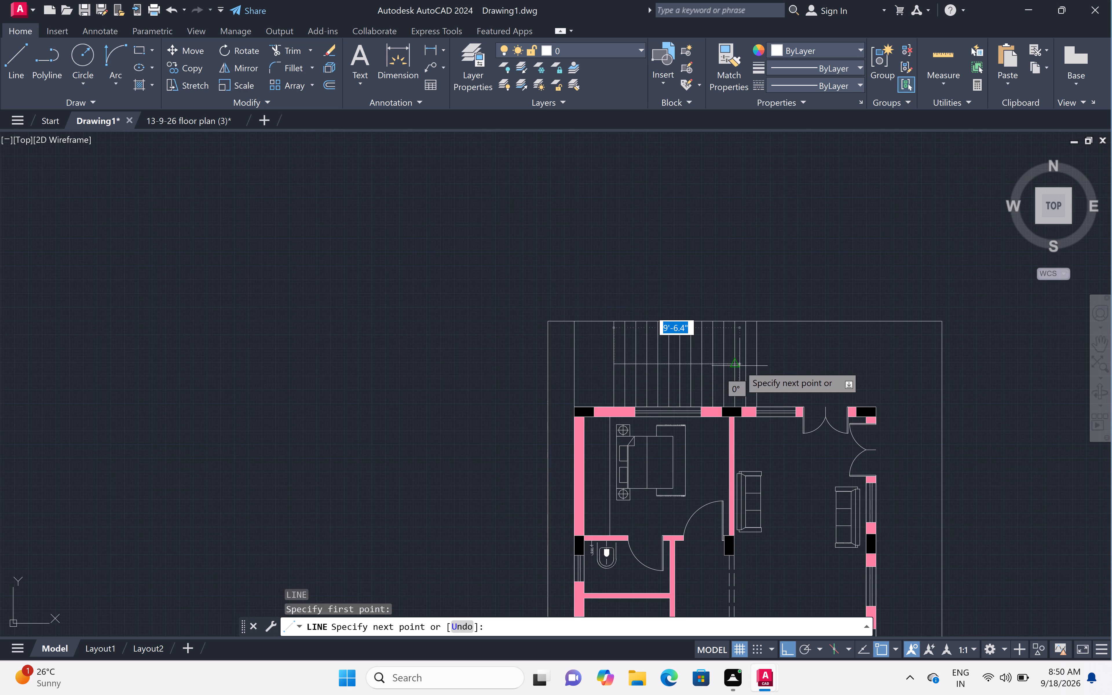
{"action": "scroll", "coordinate": [761, 360], "scroll_direction": "up", "scroll_amount": 2}
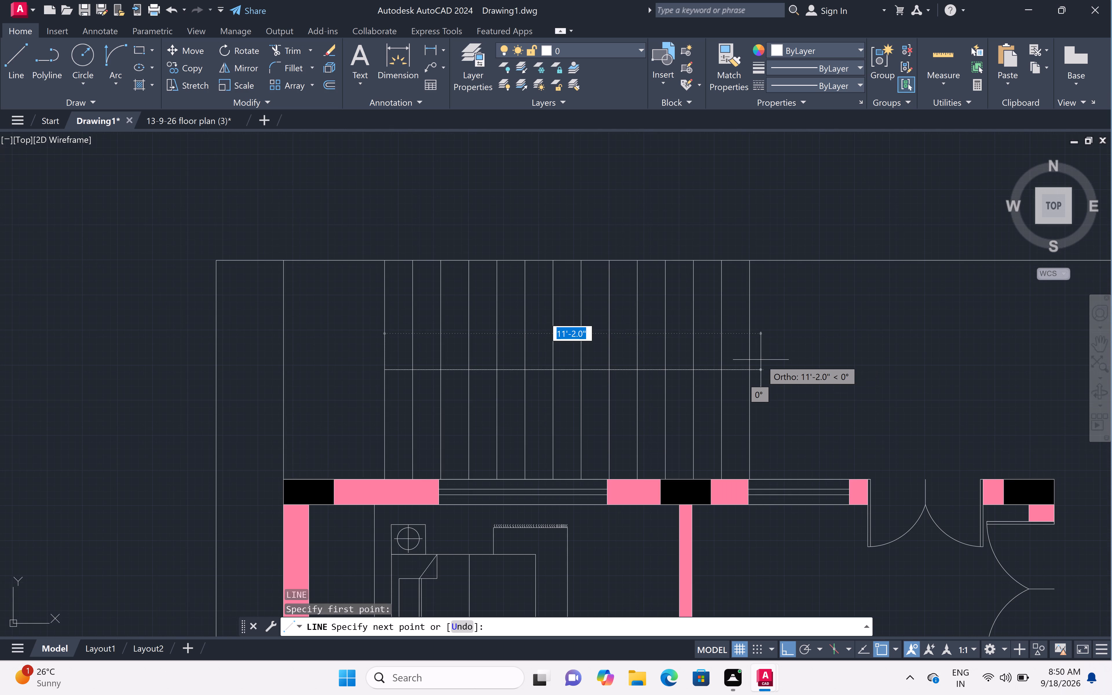
{"action": "left_click", "coordinate": [753, 370]}
{"action": "key", "text": "Escape"}
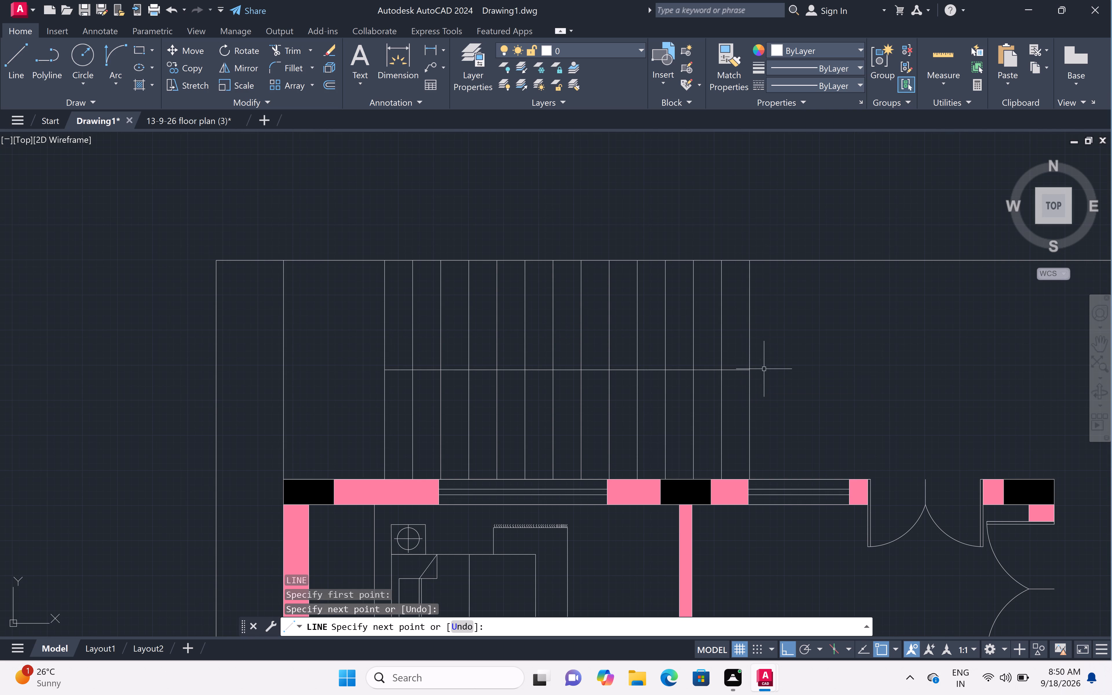
Trim the lower halves of the six easternmost treads below the flight dividing line.
{"action": "type", "text": "tr"}
{"action": "key", "text": "space"}
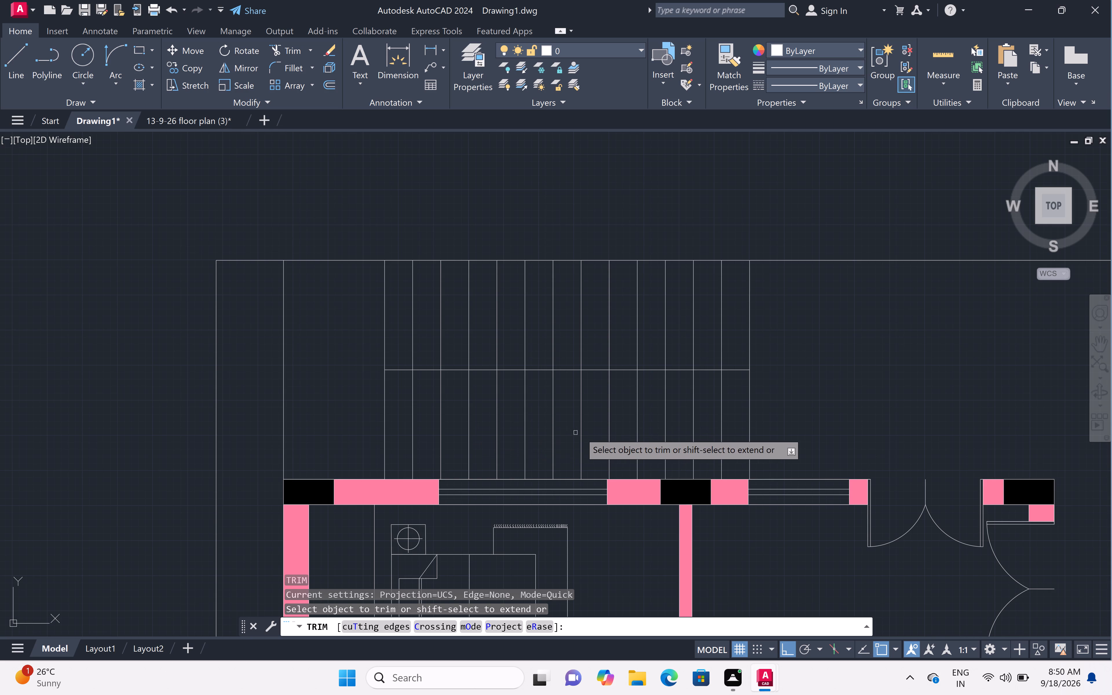
{"action": "left_click", "coordinate": [599, 435]}
{"action": "left_click", "coordinate": [796, 423]}
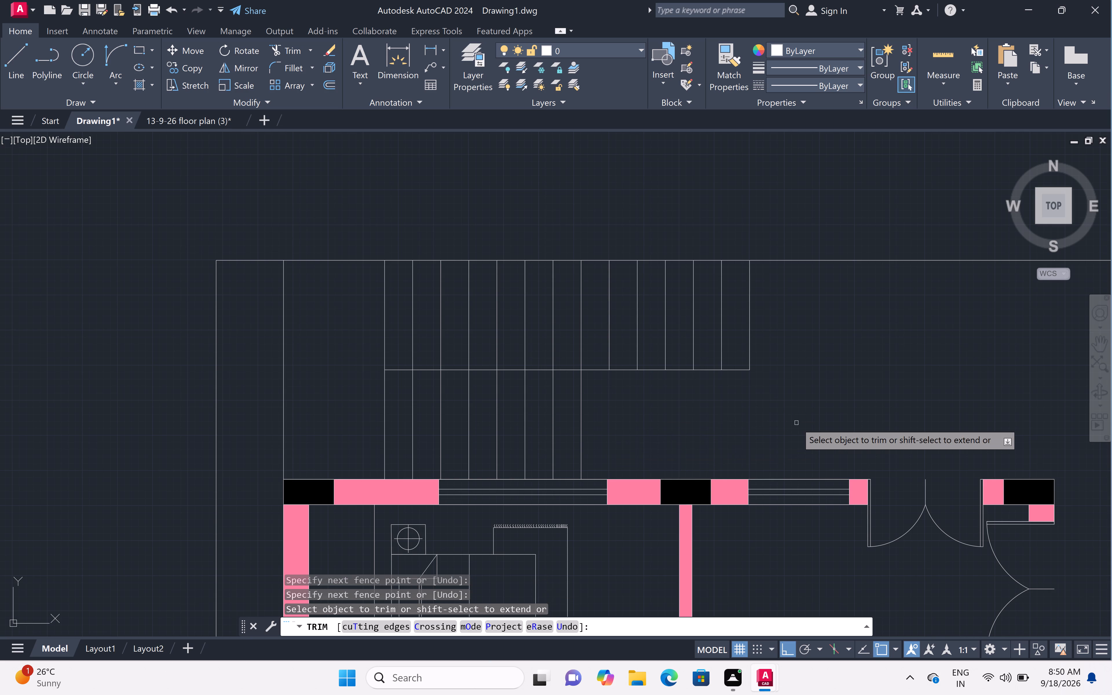
{"action": "key", "text": "Escape"}
Draw an L-shaped stair direction line starting on the landing, about 1'-9" downward and about 4'-4" east across the lower treads.
{"action": "scroll", "coordinate": [796, 423], "scroll_direction": "down", "scroll_amount": 4}
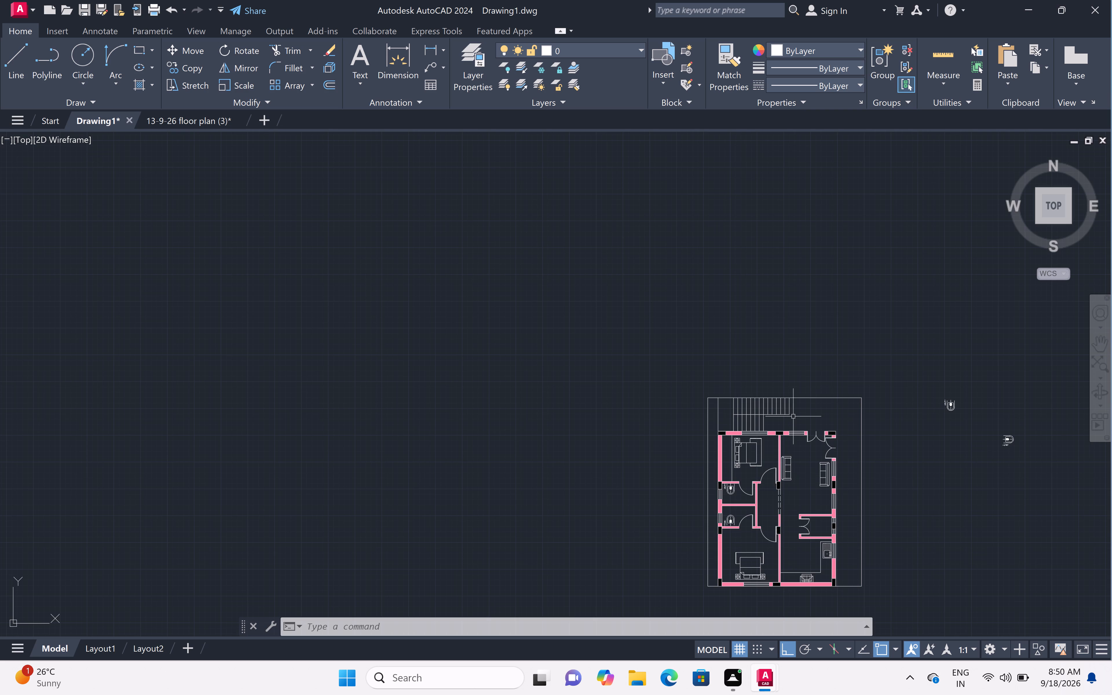
{"action": "scroll", "coordinate": [793, 416], "scroll_direction": "up", "scroll_amount": 3}
{"action": "type", "text": "l"}
{"action": "key", "text": "space"}
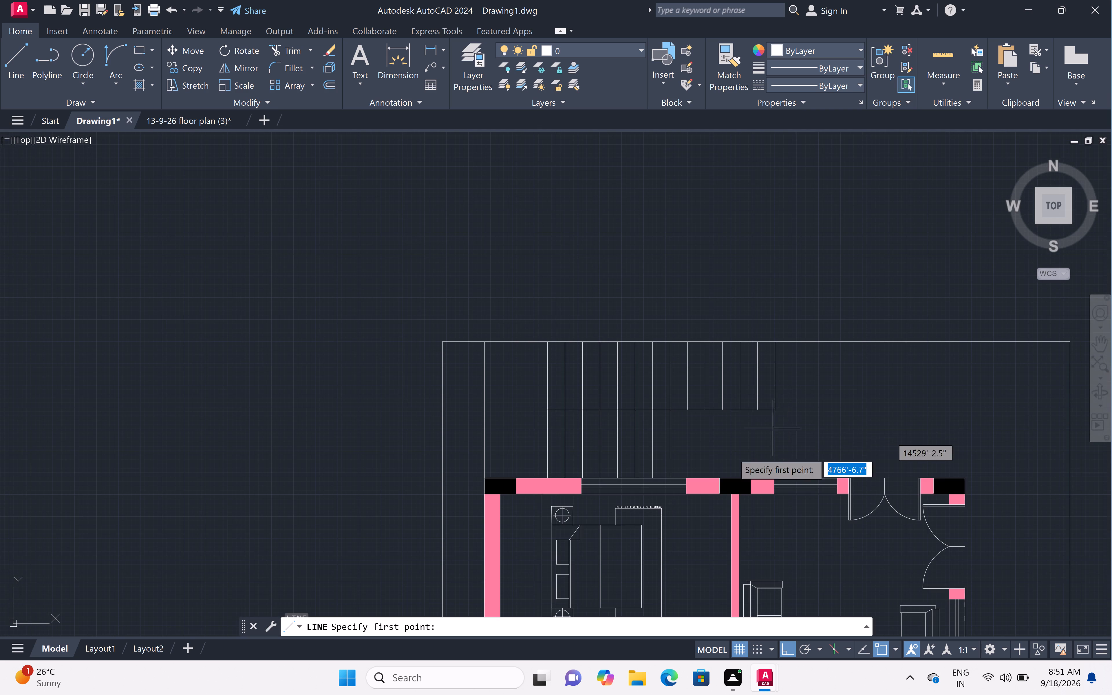
{"action": "left_click", "coordinate": [514, 409]}
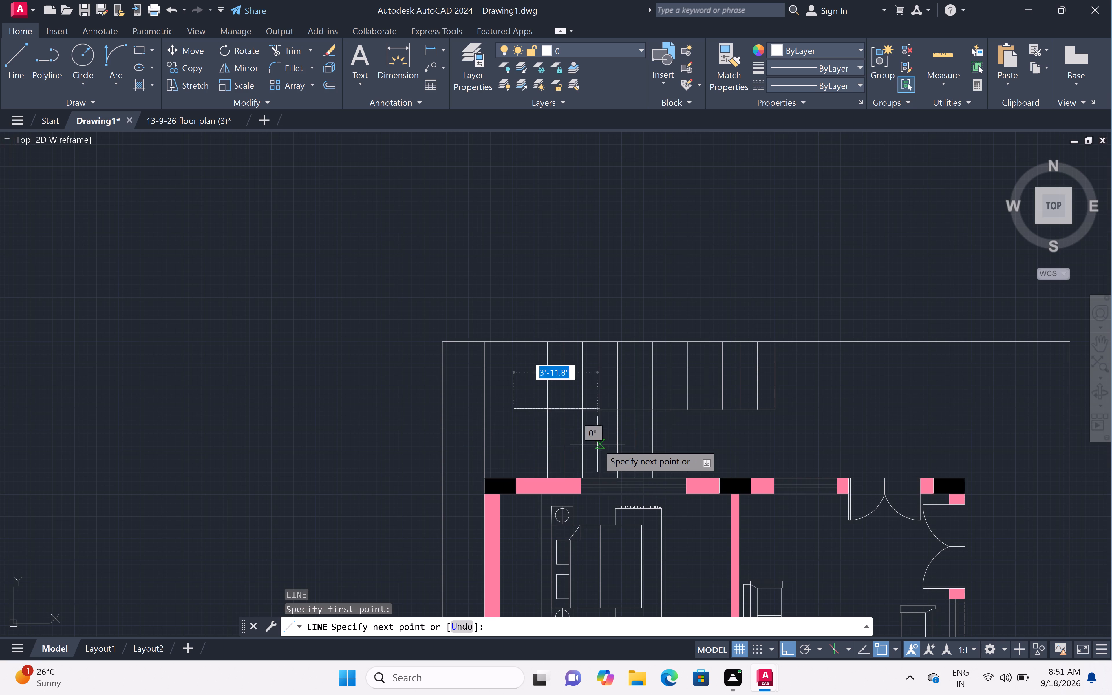
{"action": "left_click", "coordinate": [516, 445]}
{"action": "scroll", "coordinate": [584, 445], "scroll_direction": "up", "scroll_amount": 3}
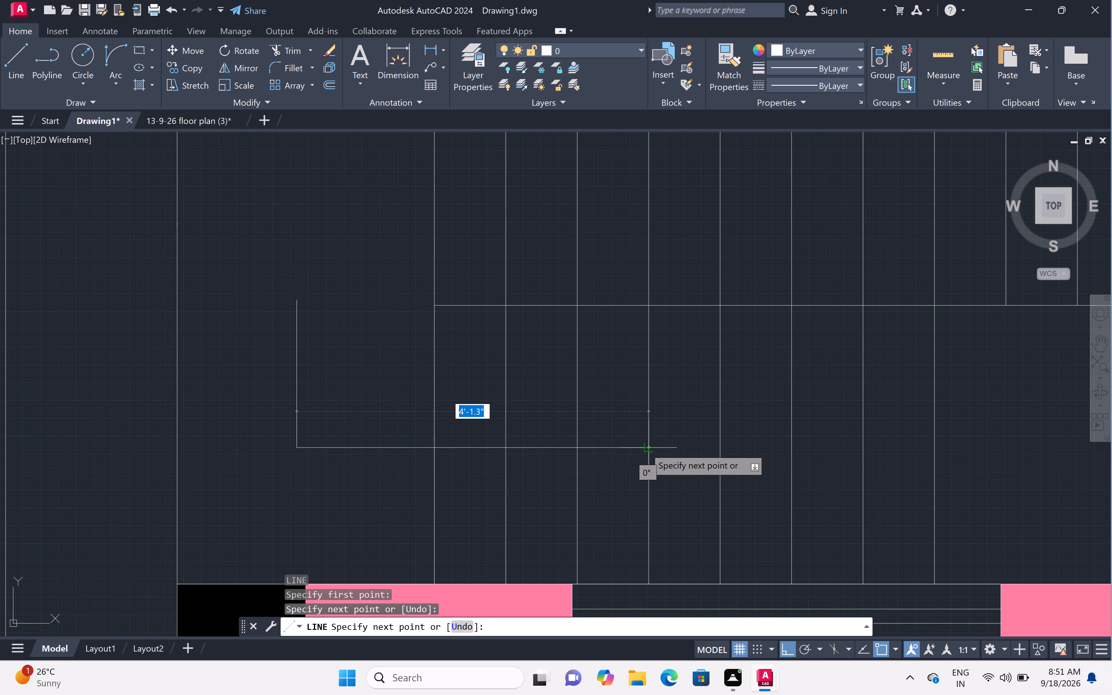
{"action": "double_click", "coordinate": [678, 441]}
{"action": "key", "text": "Escape"}
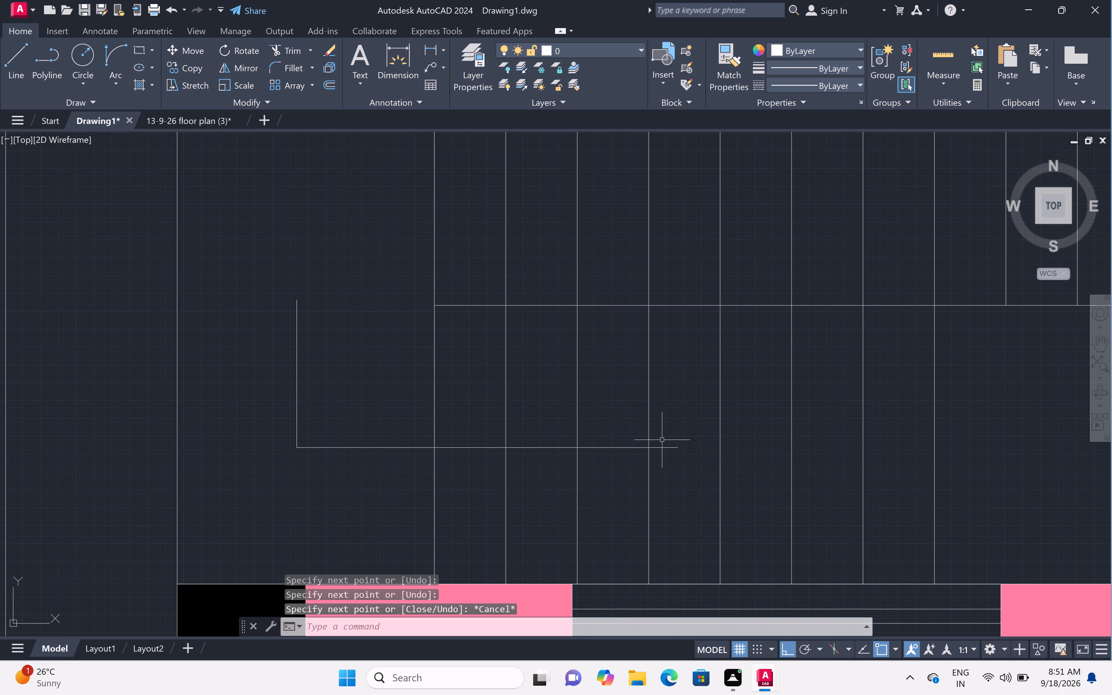
Turn Ortho off and draw the upper arrowhead stroke slanting back from the east end of the direction line.
{"action": "type", "text": "l"}
{"action": "key", "text": "space"}
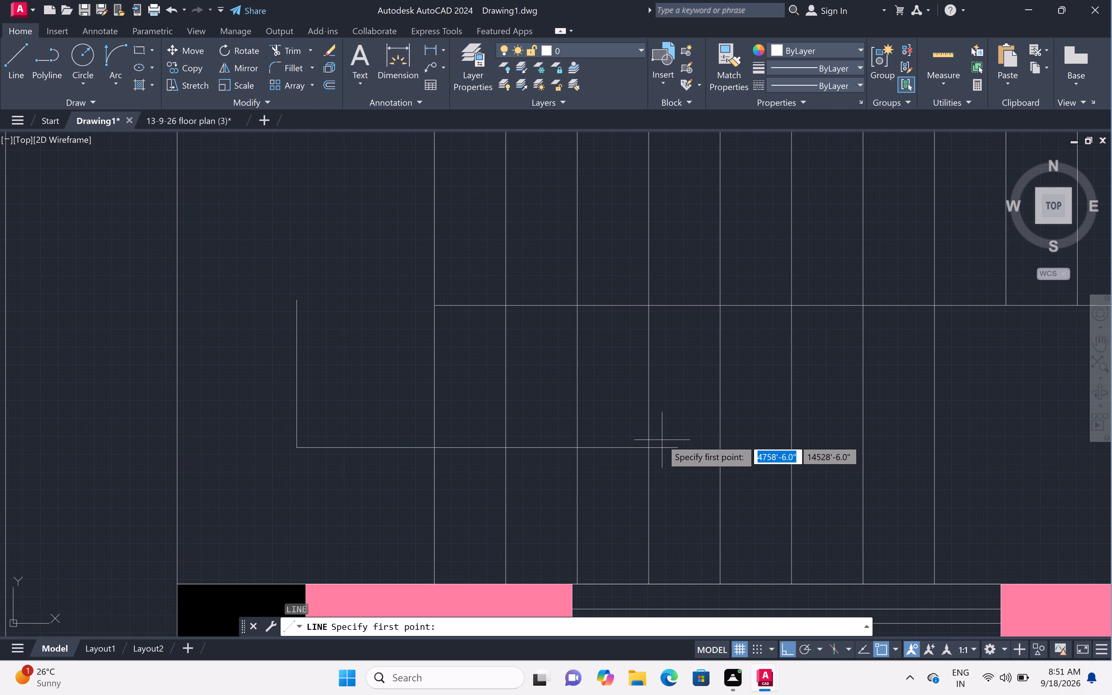
{"action": "left_click", "coordinate": [677, 450]}
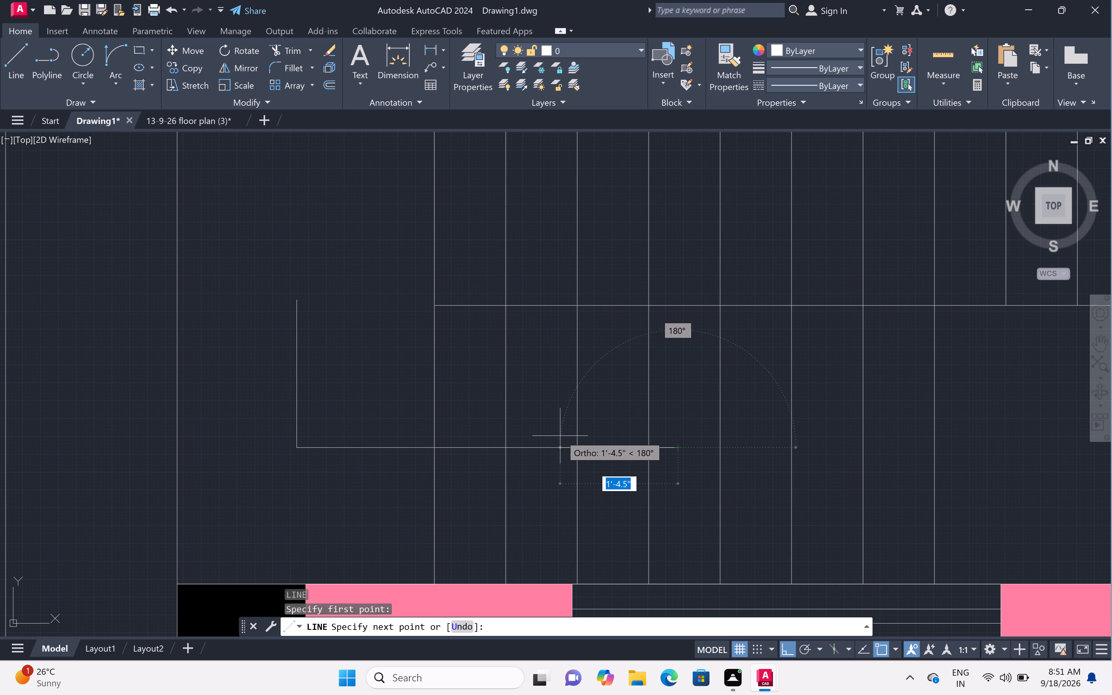
{"action": "key", "text": "F8"}
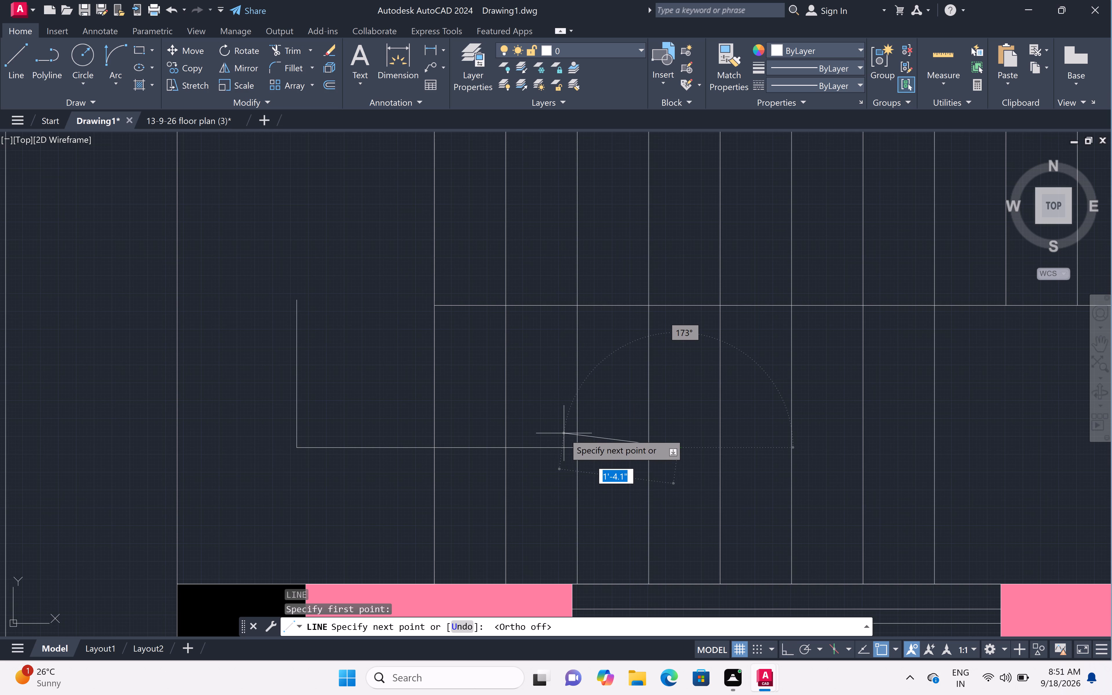
{"action": "scroll", "coordinate": [520, 430], "scroll_direction": "up", "scroll_amount": 2}
{"action": "left_click", "coordinate": [534, 429]}
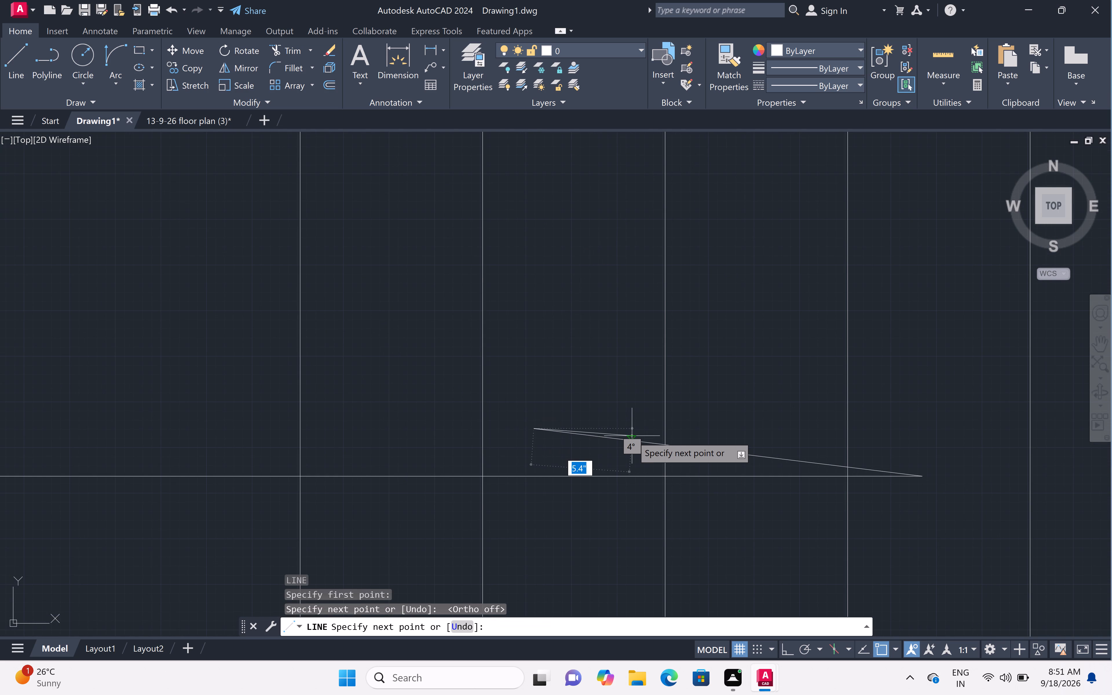
{"action": "scroll", "coordinate": [632, 436], "scroll_direction": "down", "scroll_amount": 1}
{"action": "key", "text": "space"}
Continue from the upper stroke's end to the arrow tip and draw the lower arrowhead stroke, about 1'-9" long.
{"action": "key", "text": "space"}
{"action": "scroll", "coordinate": [665, 436], "scroll_direction": "down", "scroll_amount": 3}
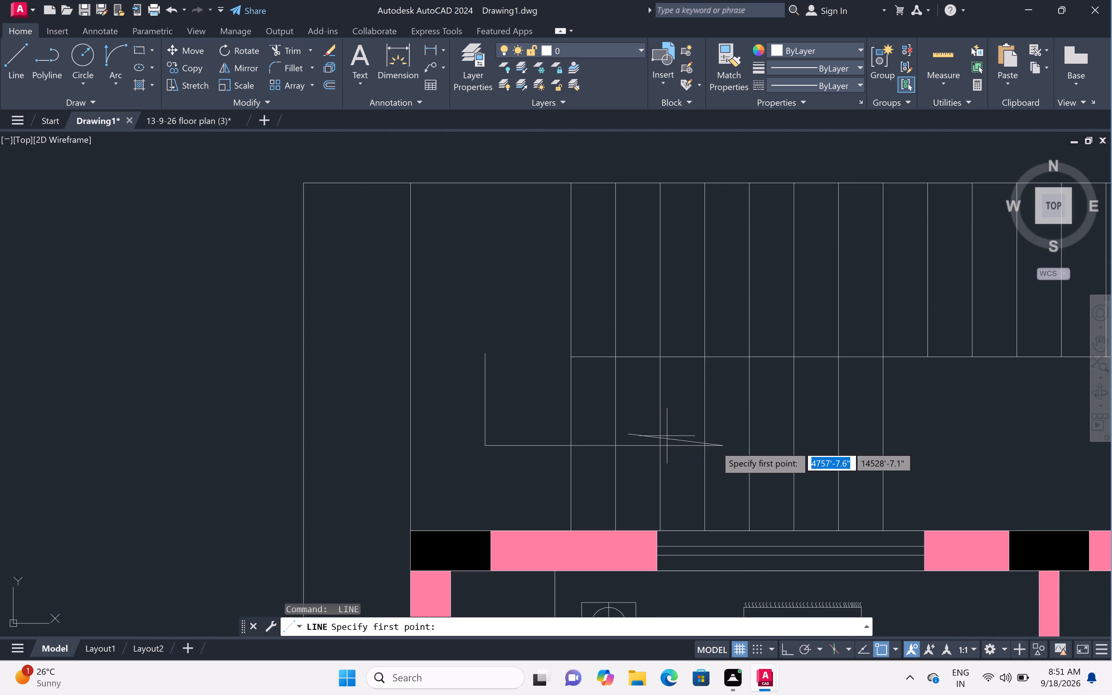
{"action": "key", "text": "space"}
{"action": "left_click", "coordinate": [726, 446]}
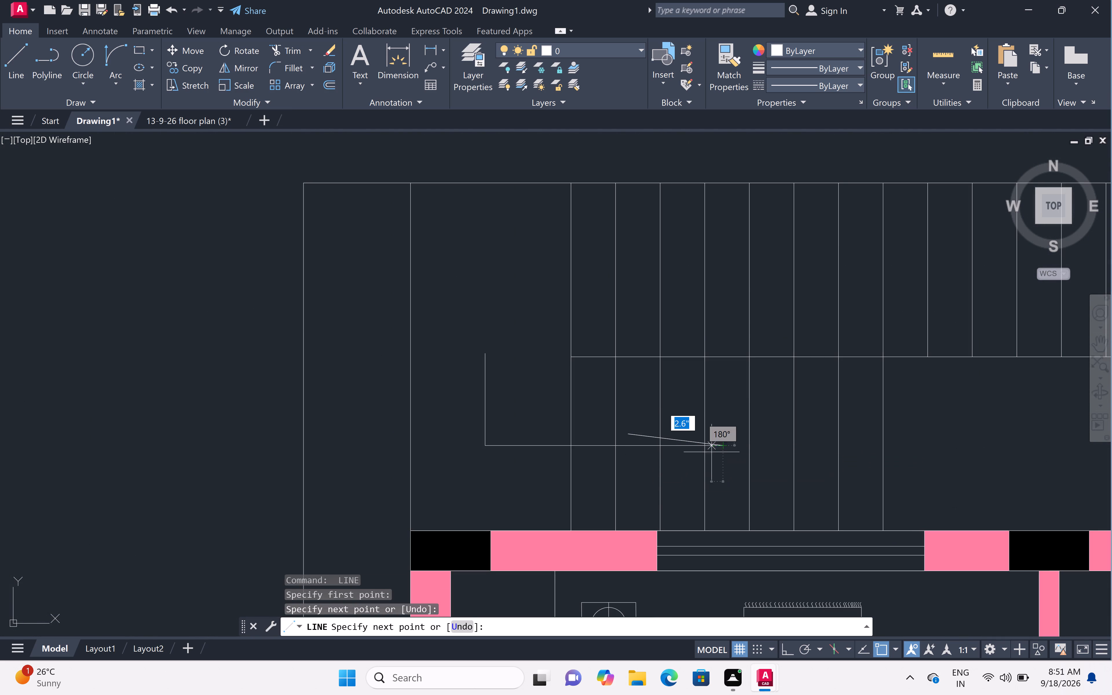
{"action": "scroll", "coordinate": [632, 463], "scroll_direction": "up", "scroll_amount": 3}
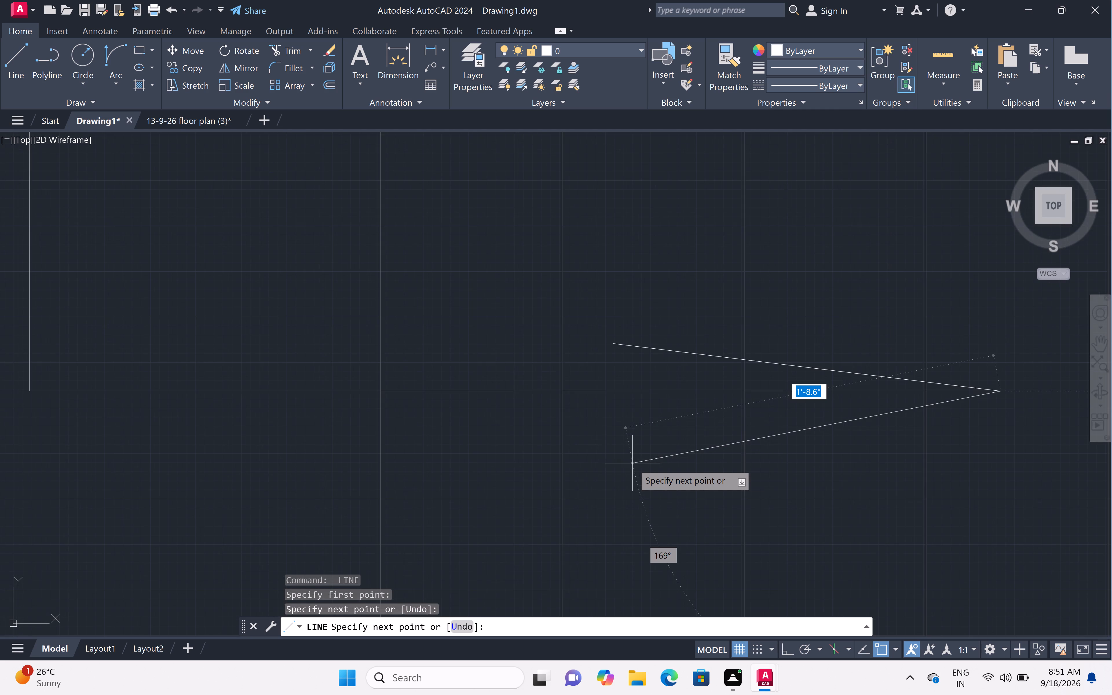
{"action": "left_click", "coordinate": [620, 440]}
{"action": "key", "text": "Escape"}
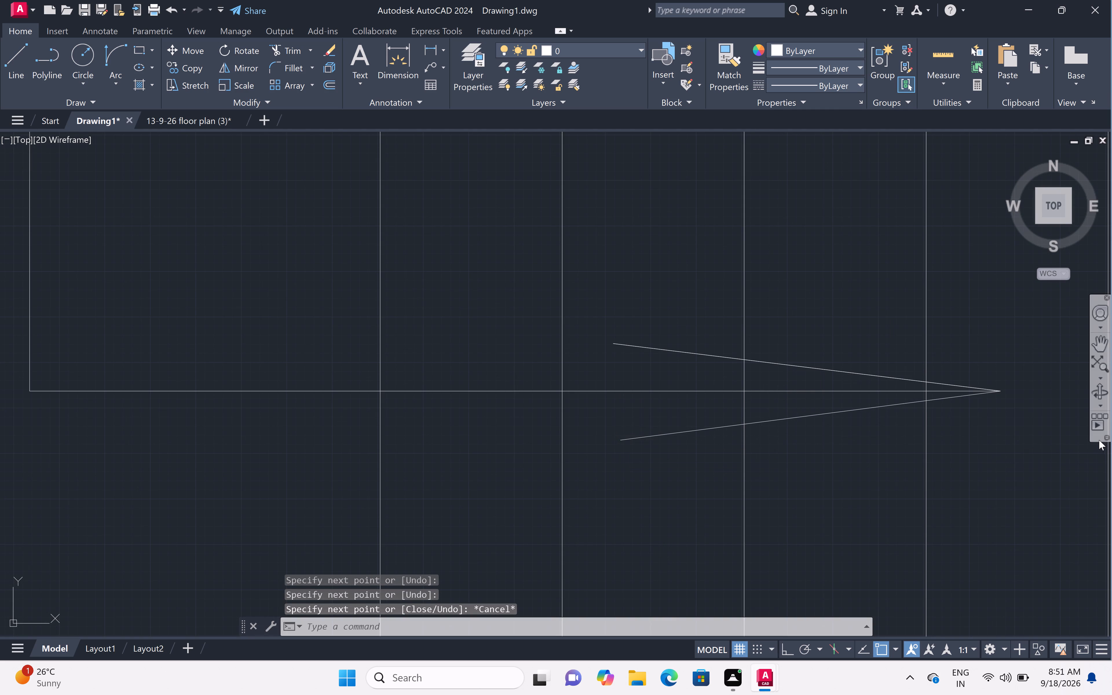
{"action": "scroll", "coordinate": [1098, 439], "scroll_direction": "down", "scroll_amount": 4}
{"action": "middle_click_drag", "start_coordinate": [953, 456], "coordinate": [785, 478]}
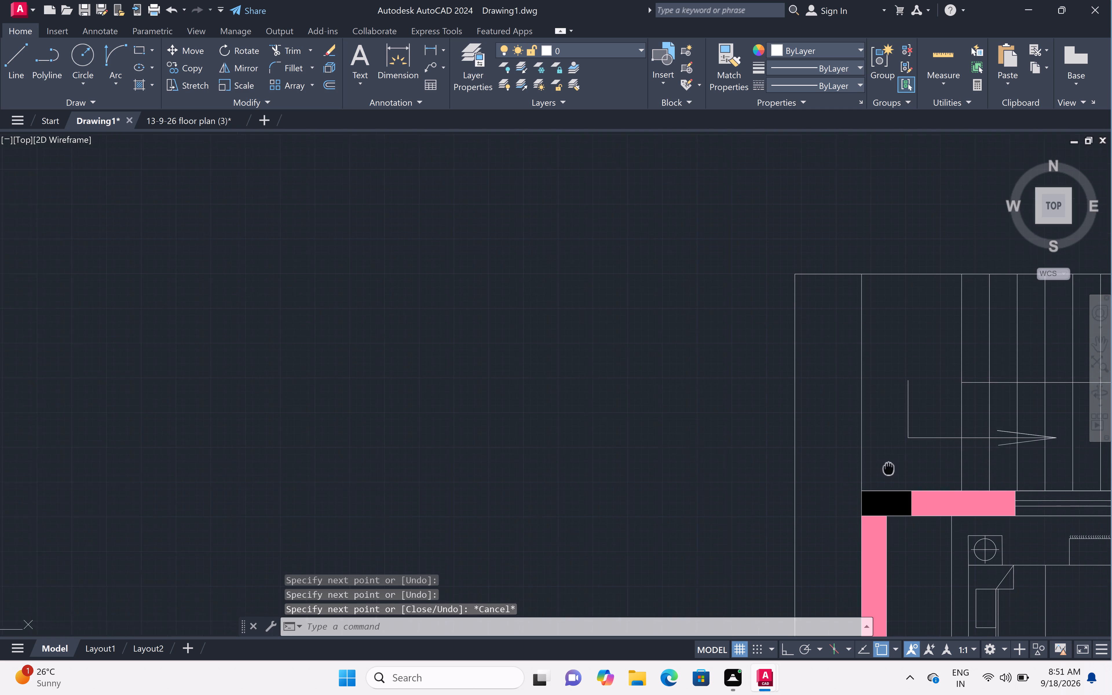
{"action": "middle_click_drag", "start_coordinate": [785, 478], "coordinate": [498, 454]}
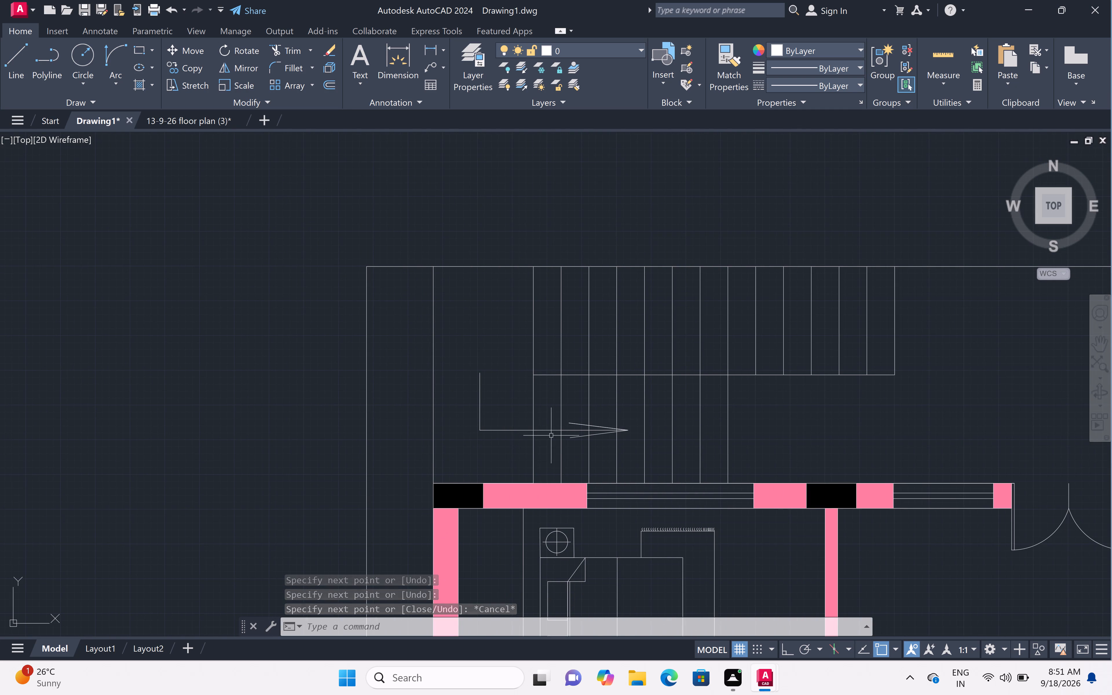
Draw a horizontal direction line across the upper flight, about 3'-0" west from the easternmost tread and back east past that tread.
{"action": "scroll", "coordinate": [554, 434], "scroll_direction": "down", "scroll_amount": 1}
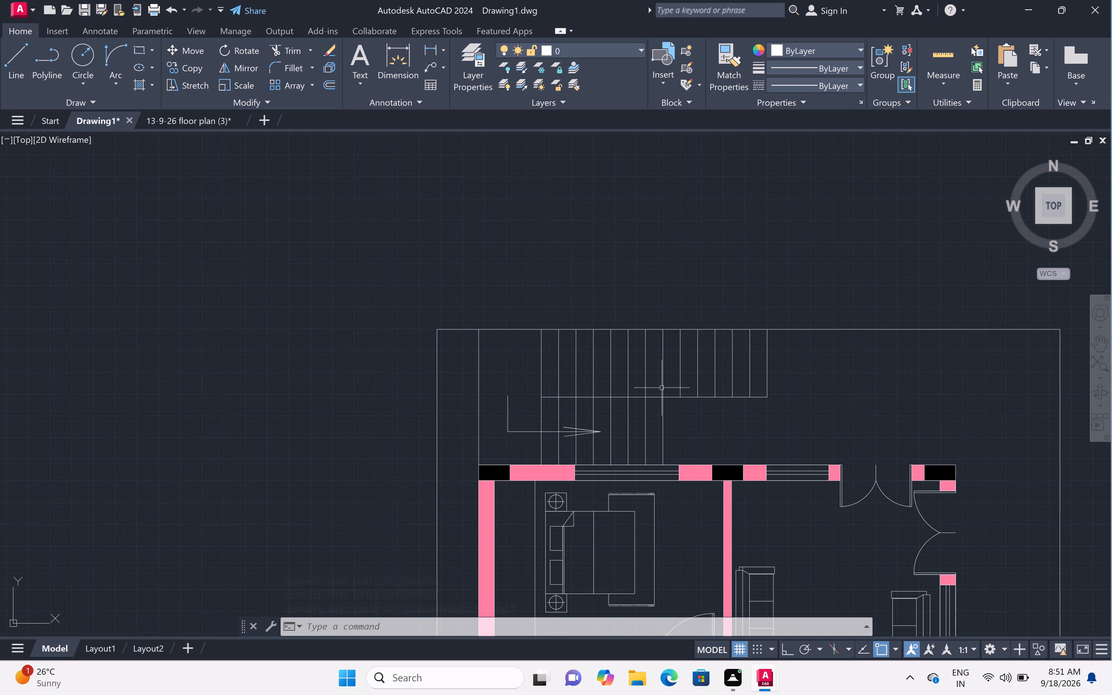
{"action": "scroll", "coordinate": [791, 362], "scroll_direction": "up", "scroll_amount": 3}
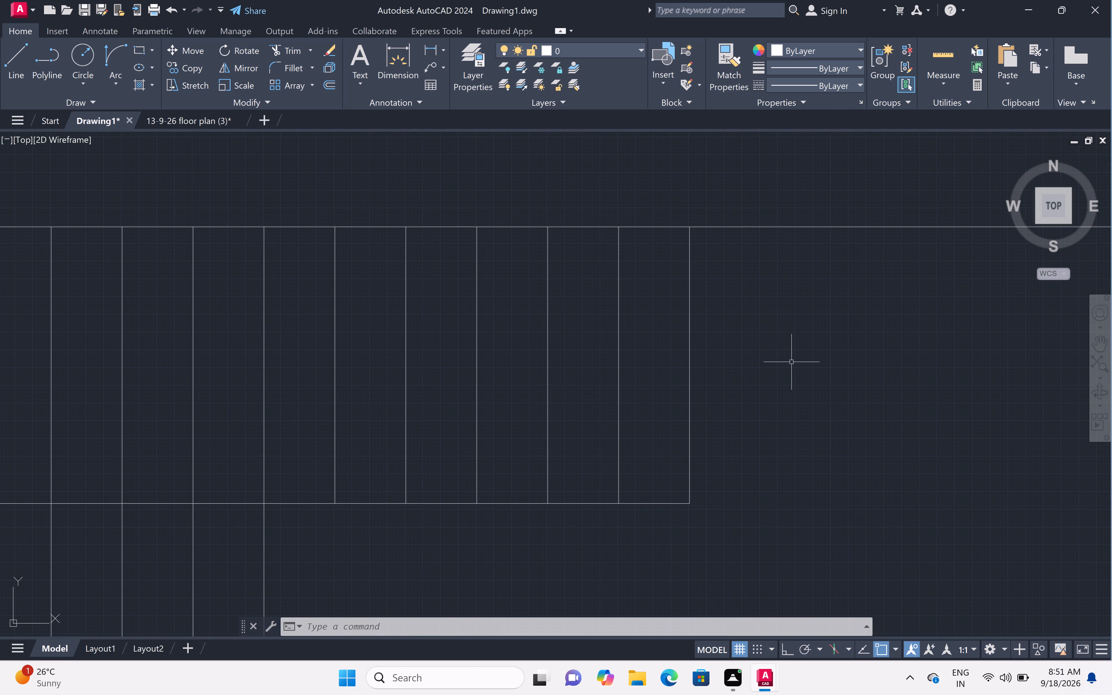
{"action": "type", "text": "l"}
{"action": "key", "text": "space"}
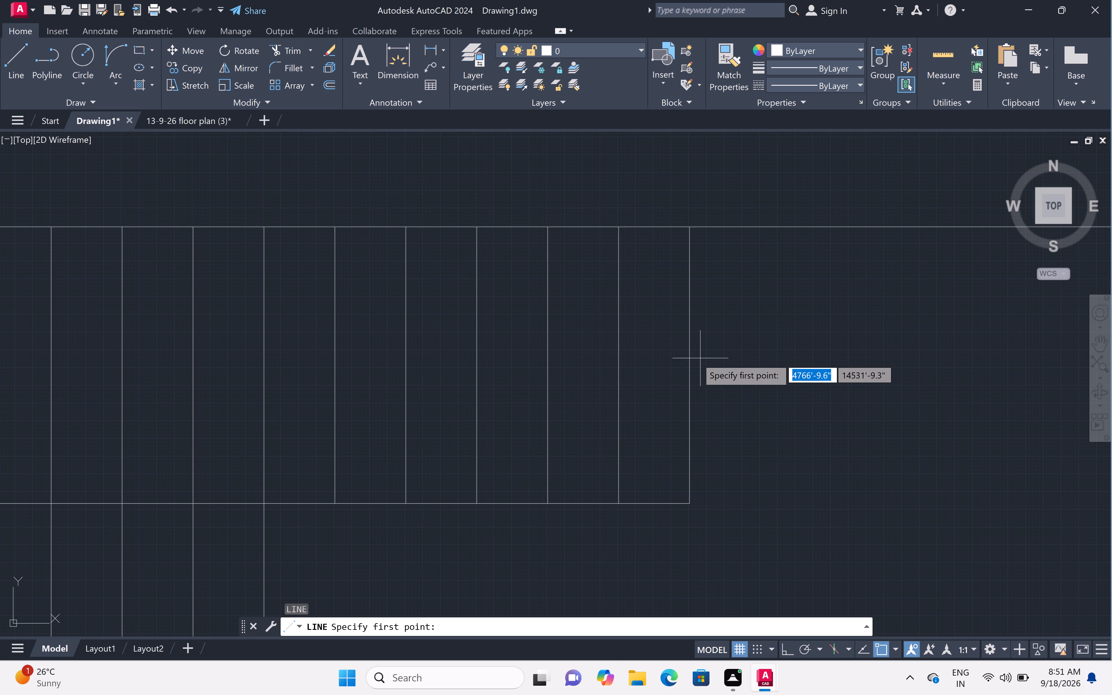
{"action": "left_click", "coordinate": [690, 373]}
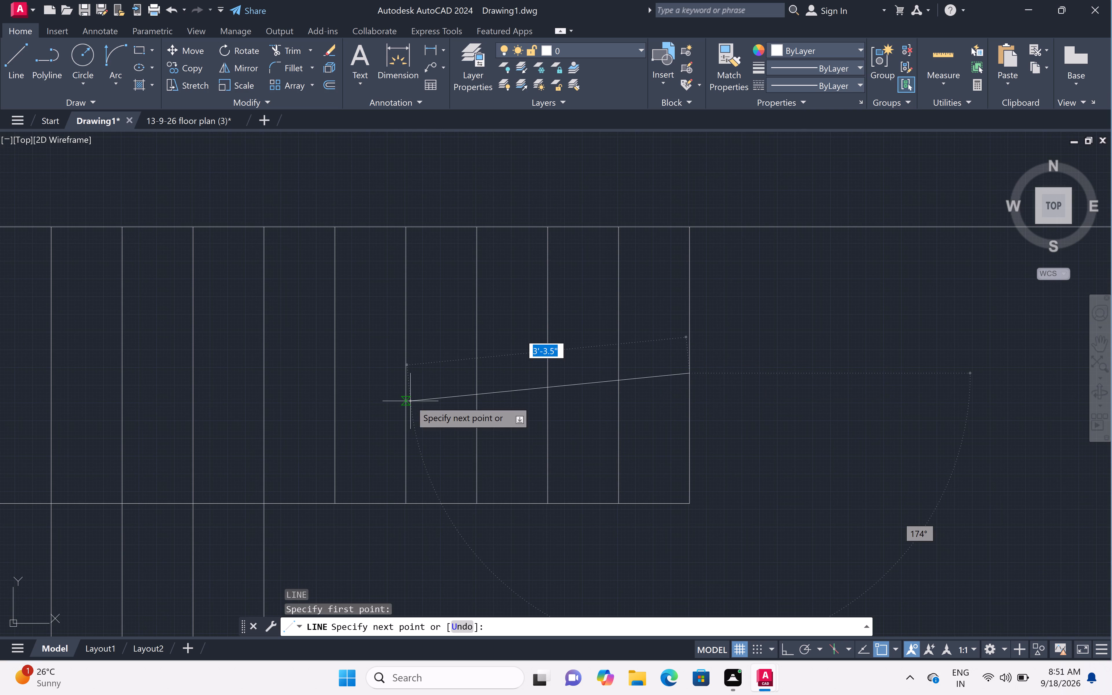
{"action": "key", "text": "F8"}
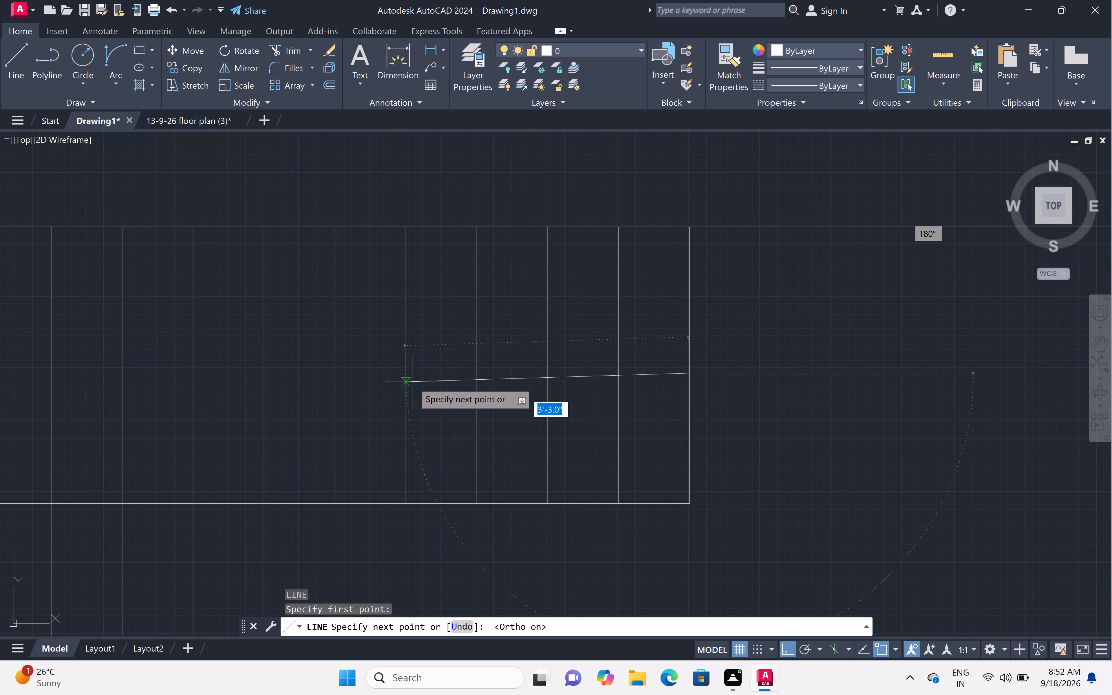
{"action": "left_click", "coordinate": [430, 374]}
{"action": "left_click", "coordinate": [799, 374]}
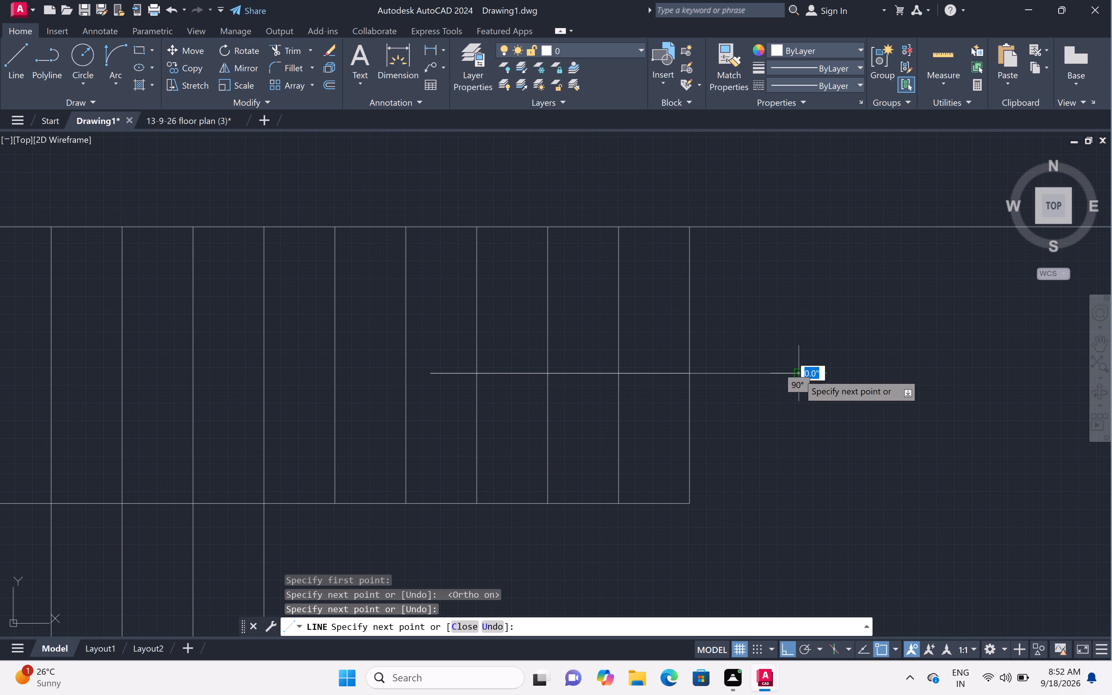
{"action": "key", "text": "F8"}
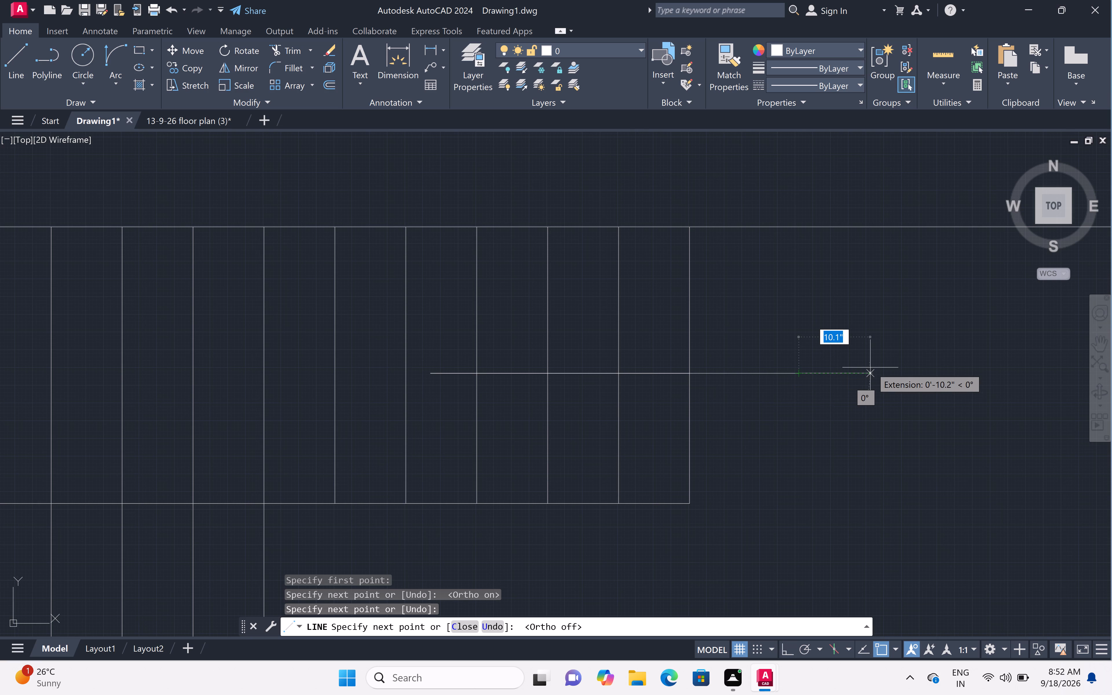
{"action": "key", "text": "Escape"}
Draw a circle of about 2" radius at the east end of the upper flight's direction line.
{"action": "type", "text": "c"}
{"action": "key", "text": "space"}
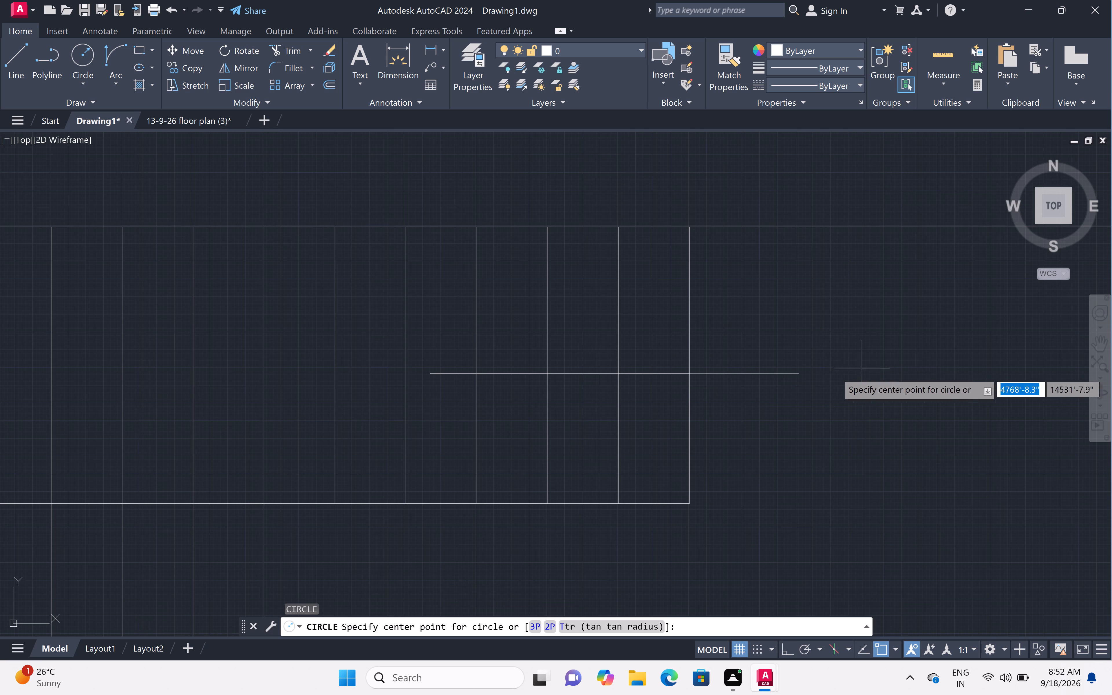
{"action": "left_click", "coordinate": [810, 372]}
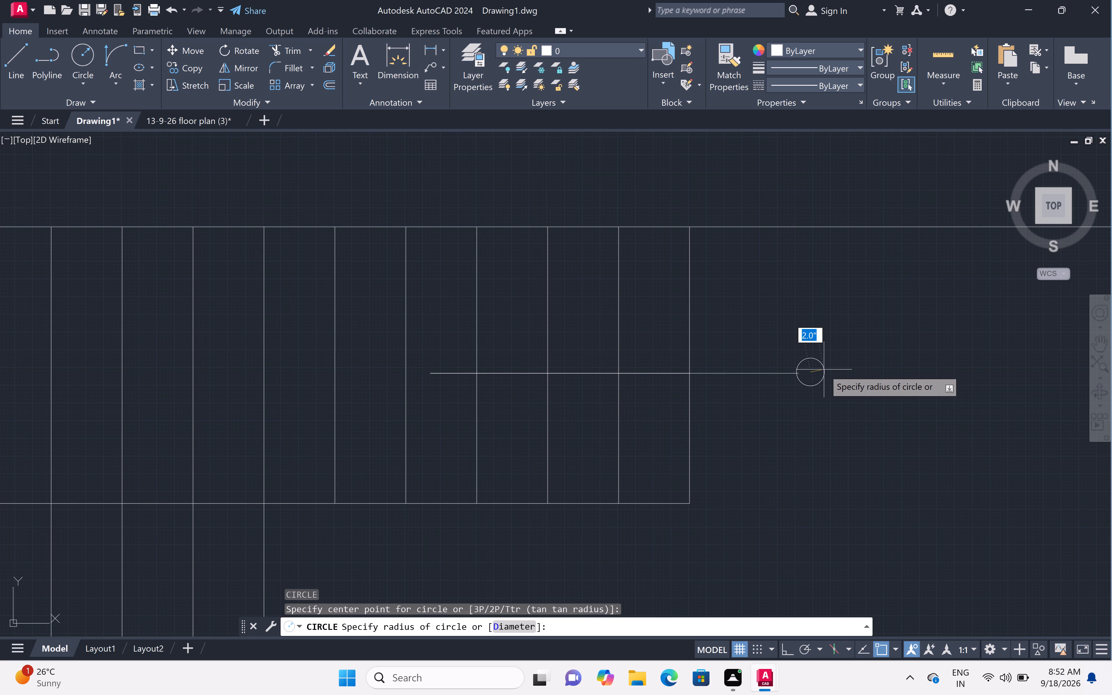
{"action": "left_click", "coordinate": [822, 368]}
{"action": "scroll", "coordinate": [847, 365], "scroll_direction": "down", "scroll_amount": 3}
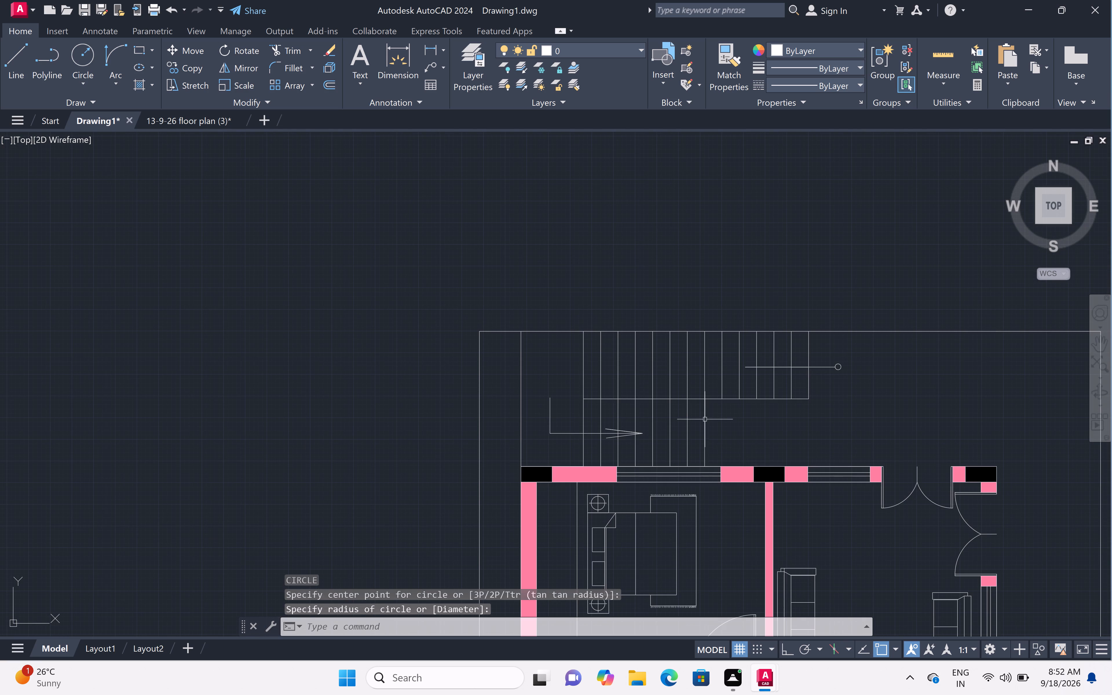
Draw a two-stroke arrowhead at the west end of the upper direction line, with strokes about 1'-1" and 1'-2" long.
{"action": "scroll", "coordinate": [746, 366], "scroll_direction": "up", "scroll_amount": 3}
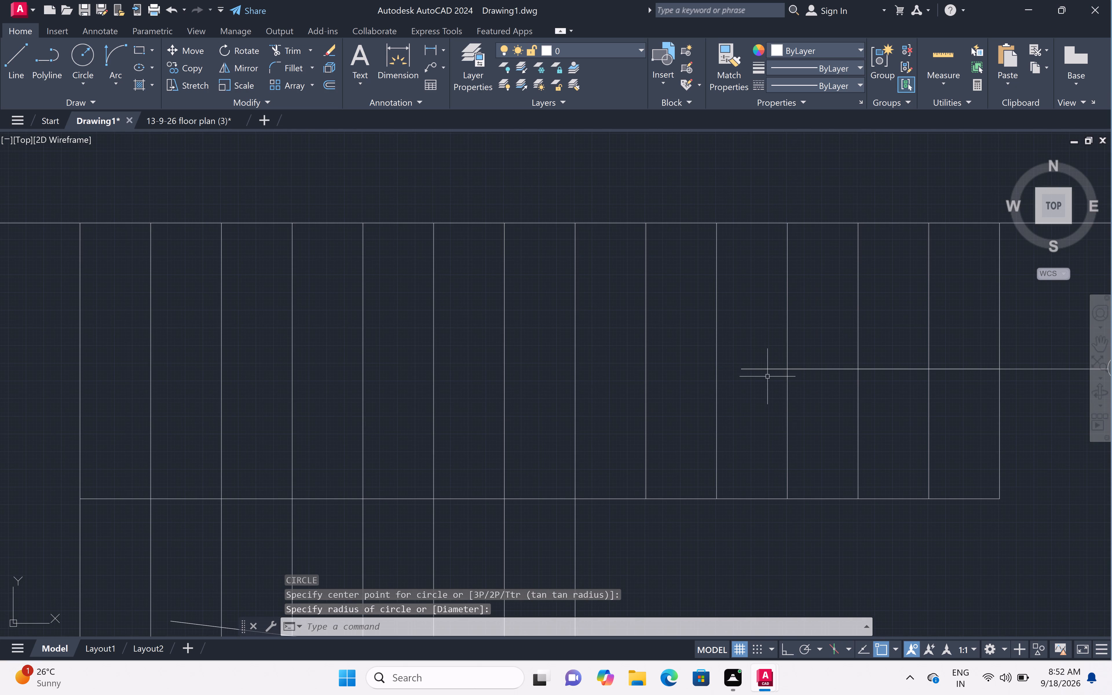
{"action": "type", "text": "l"}
{"action": "key", "text": "space"}
{"action": "left_click", "coordinate": [738, 370]}
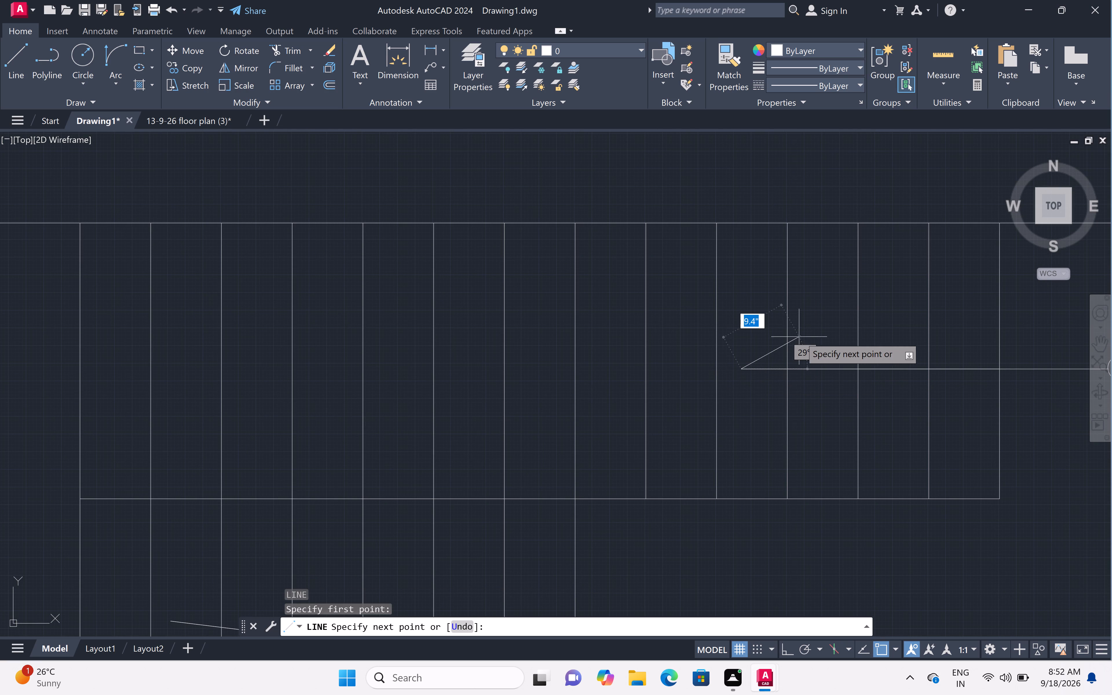
{"action": "scroll", "coordinate": [812, 346], "scroll_direction": "up", "scroll_amount": 2}
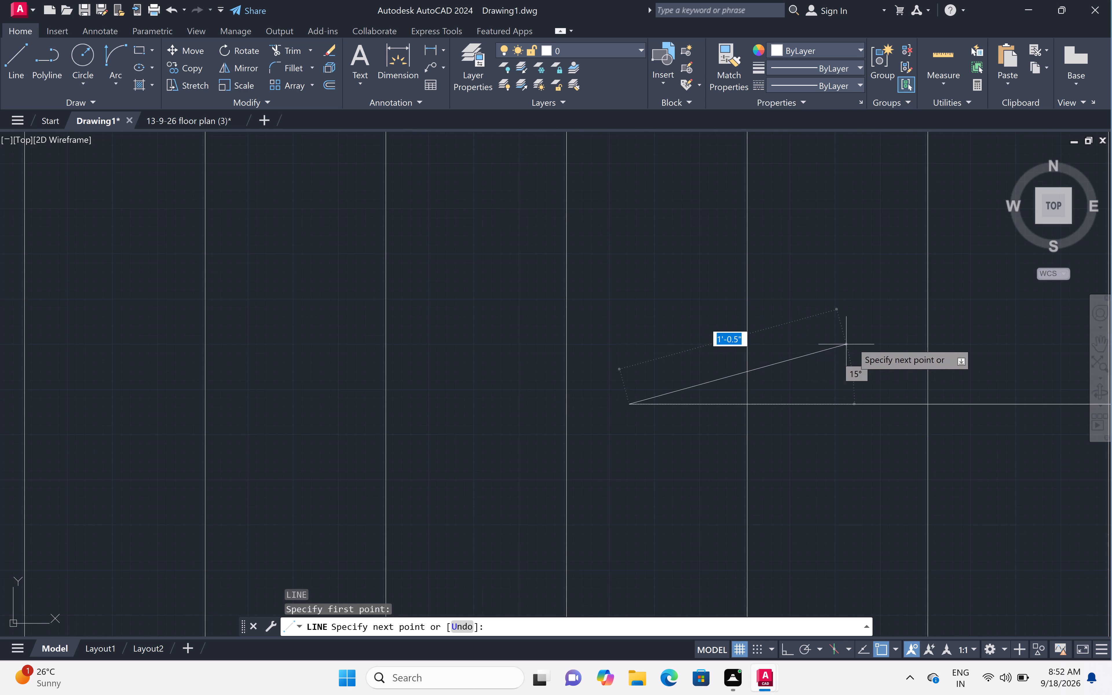
{"action": "left_click", "coordinate": [863, 340]}
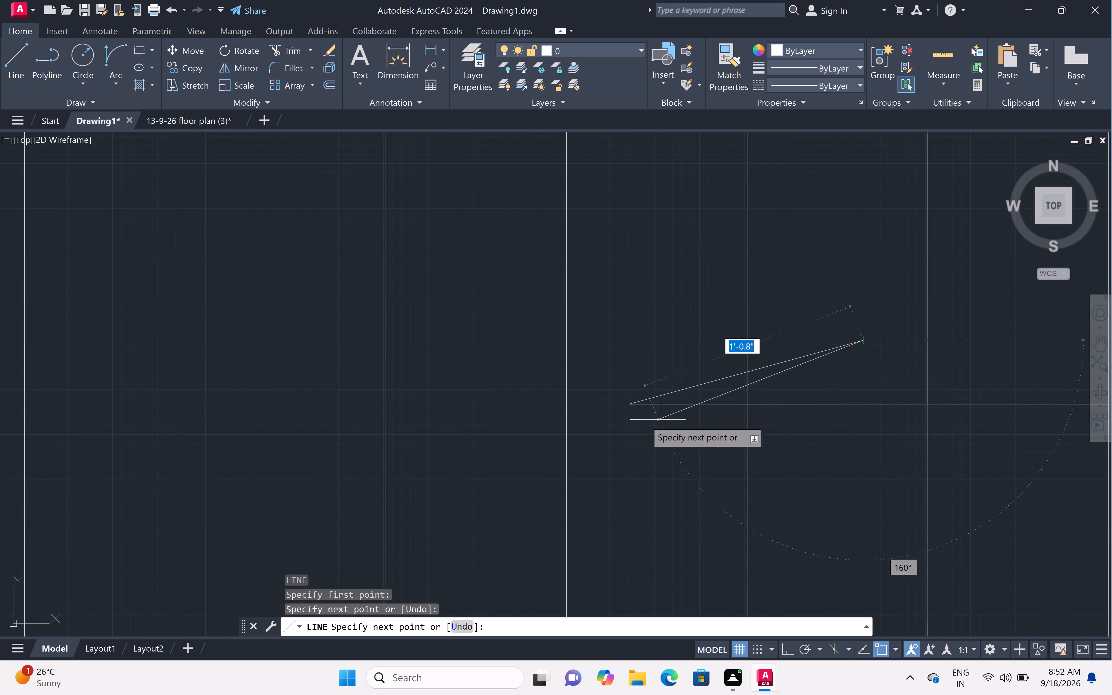
{"action": "left_click", "coordinate": [629, 403]}
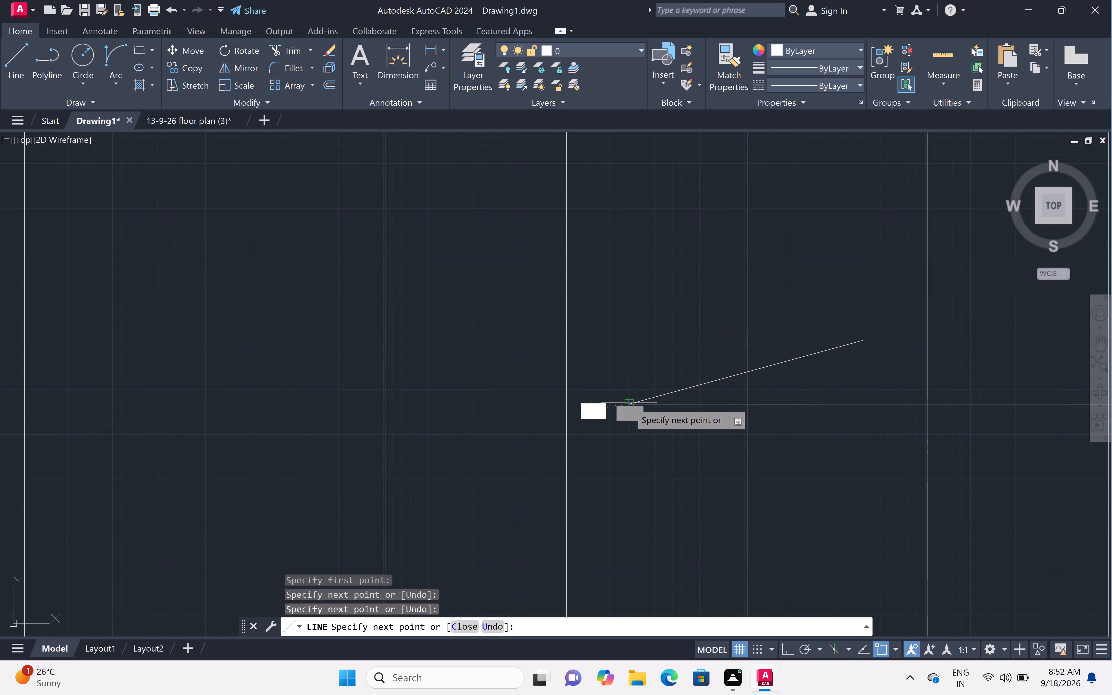
{"action": "left_click", "coordinate": [874, 462]}
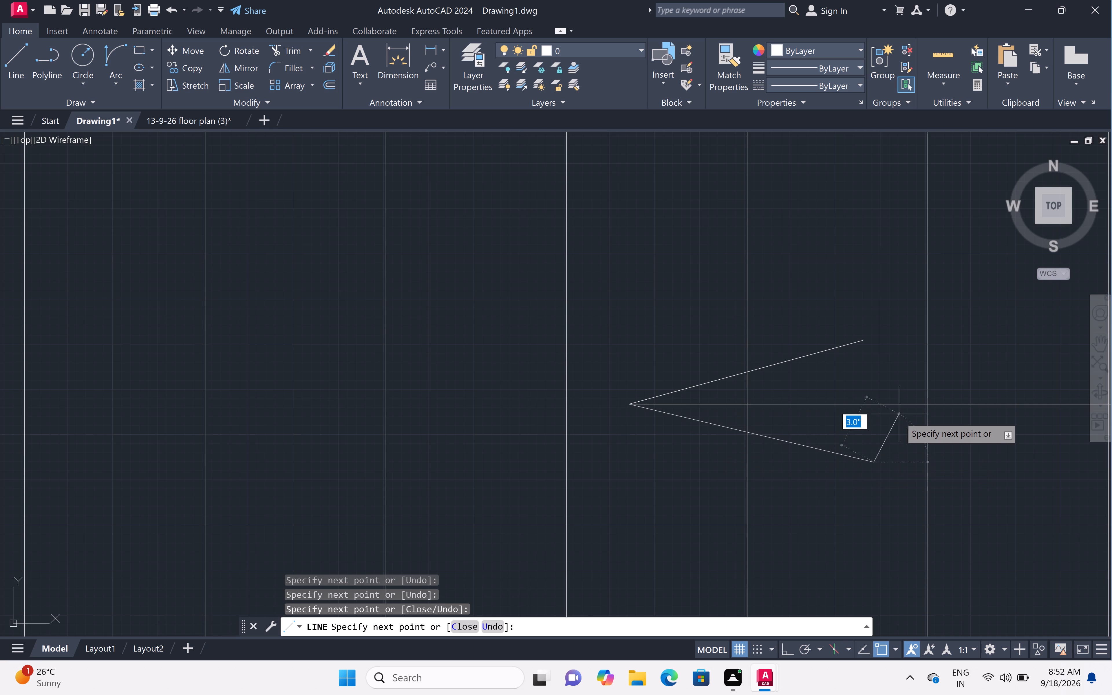
{"action": "key", "text": "Escape"}
Offset the short north boundary line and the west boundary line at the plot's northwest corner 2" inward.
{"action": "scroll", "coordinate": [897, 419], "scroll_direction": "down", "scroll_amount": 5}
{"action": "scroll", "coordinate": [906, 449], "scroll_direction": "down", "scroll_amount": 1}
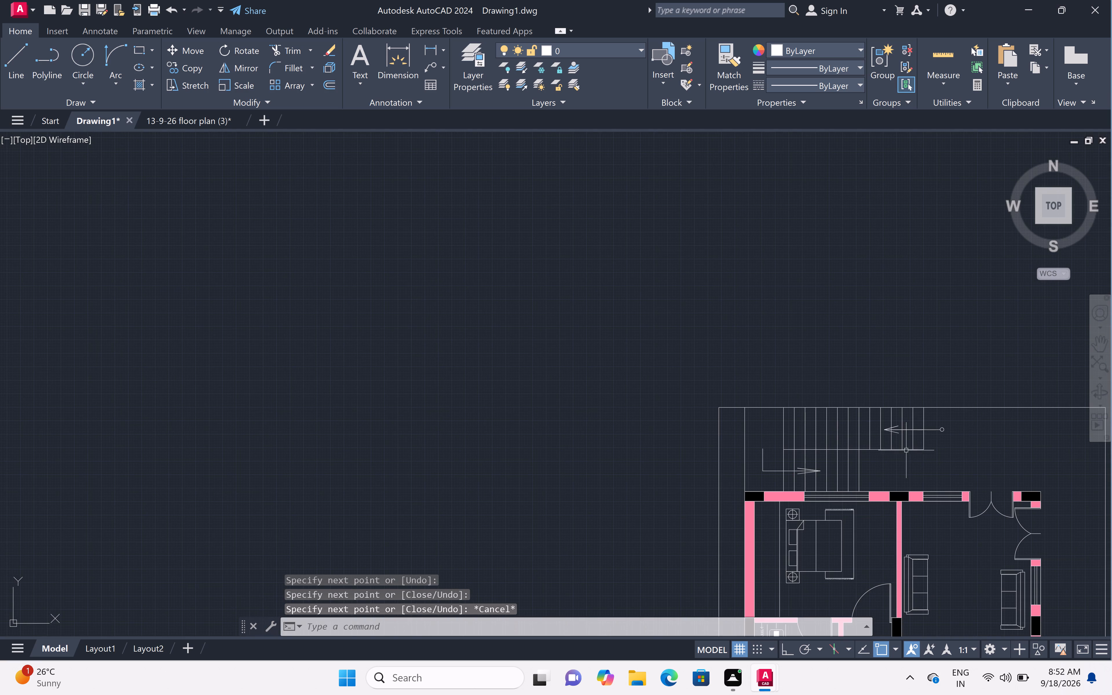
{"action": "middle_click_drag", "start_coordinate": [939, 449], "coordinate": [930, 455]}
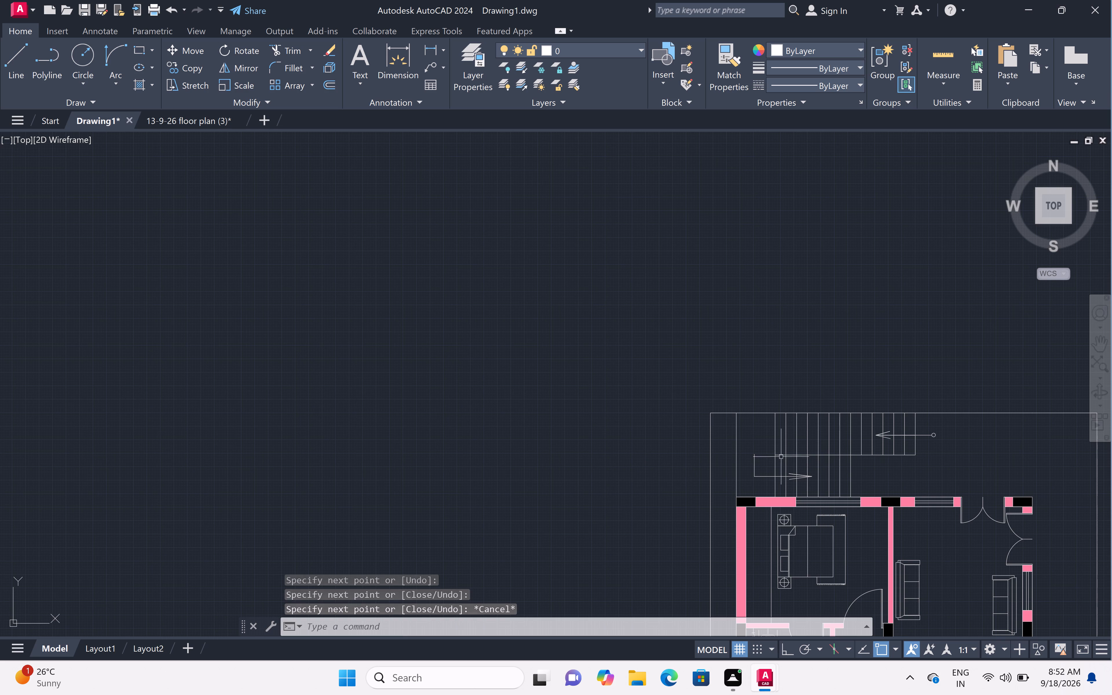
{"action": "middle_click_drag", "start_coordinate": [901, 450], "coordinate": [661, 449]}
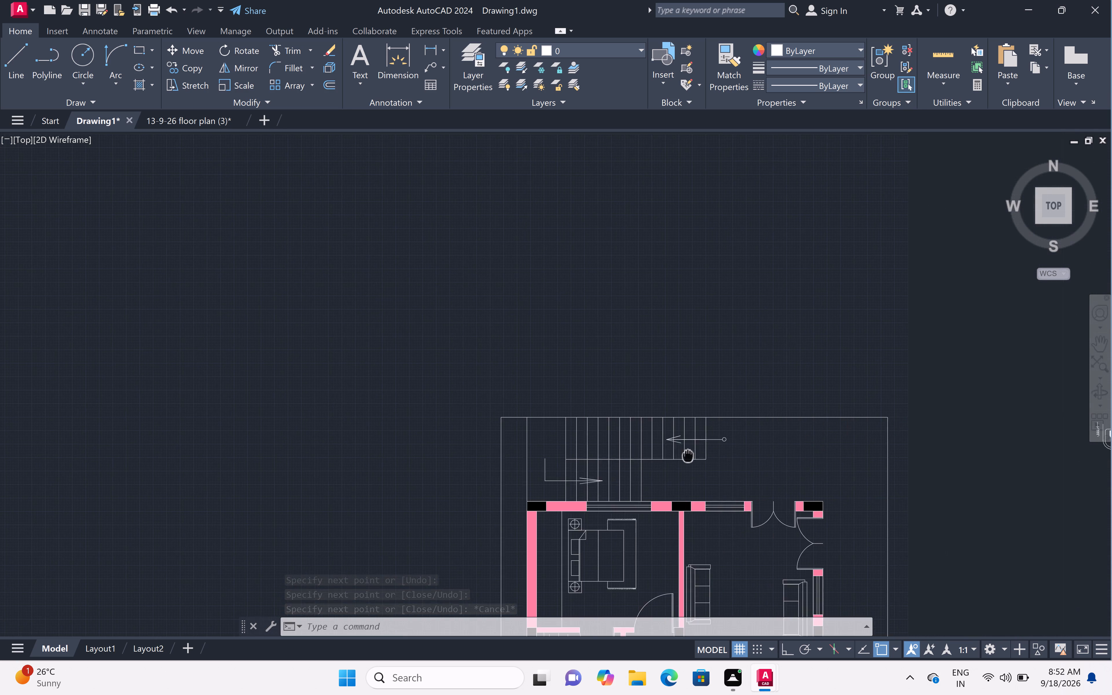
{"action": "middle_click_drag", "start_coordinate": [661, 449], "coordinate": [616, 335]}
{"action": "scroll", "coordinate": [617, 321], "scroll_direction": "down", "scroll_amount": 1}
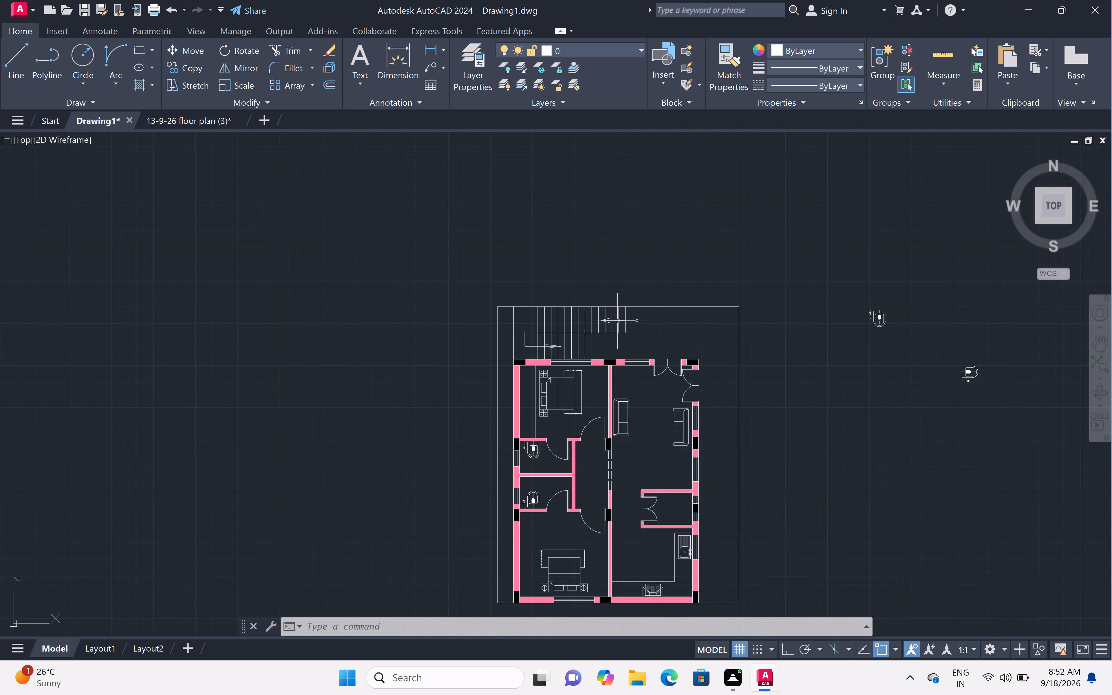
{"action": "scroll", "coordinate": [623, 349], "scroll_direction": "down", "scroll_amount": 1}
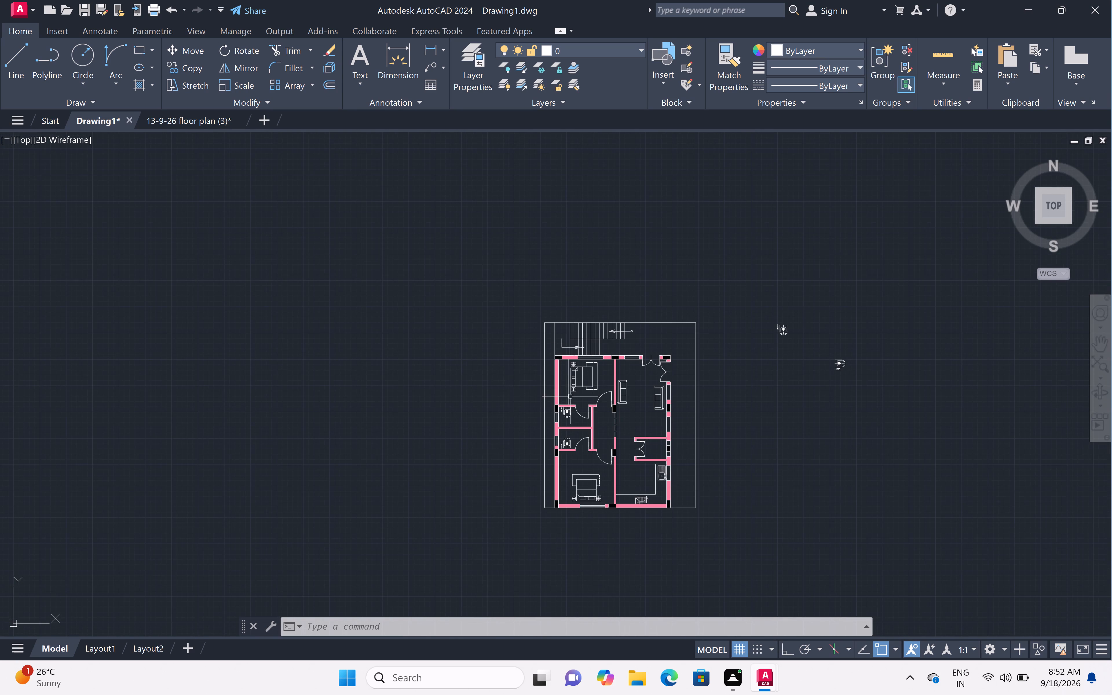
{"action": "scroll", "coordinate": [550, 379], "scroll_direction": "up", "scroll_amount": 3}
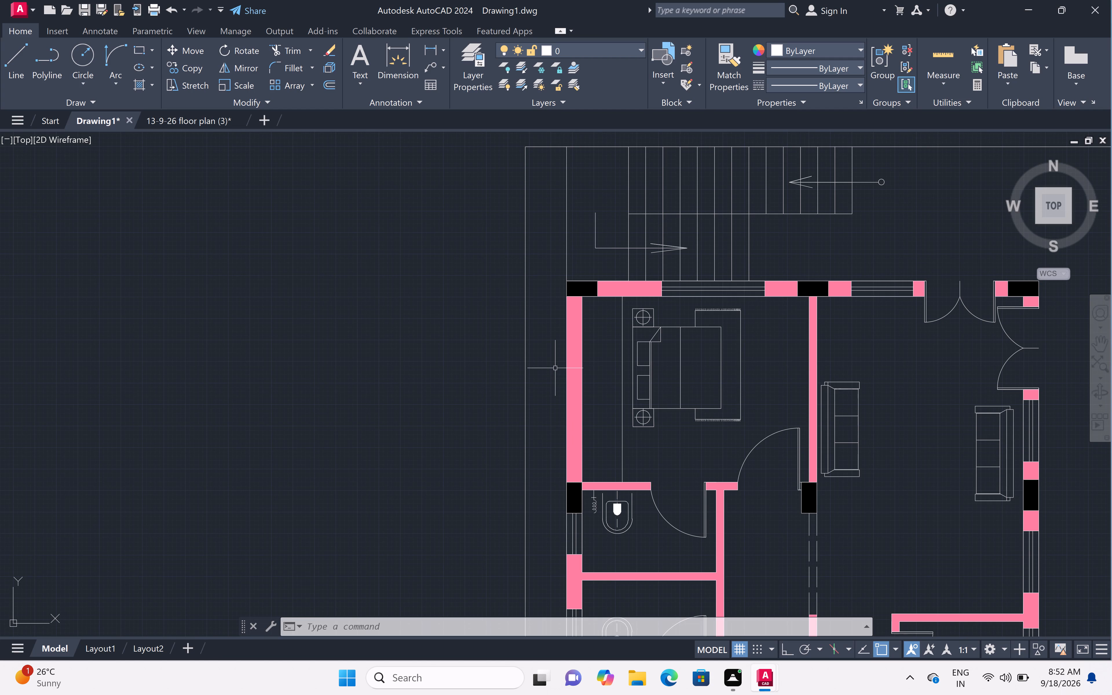
{"action": "key", "text": "o"}
{"action": "type", "text": "ff"}
{"action": "key", "text": "space"}
{"action": "key", "text": "2"}
{"action": "type", "text": "\""}
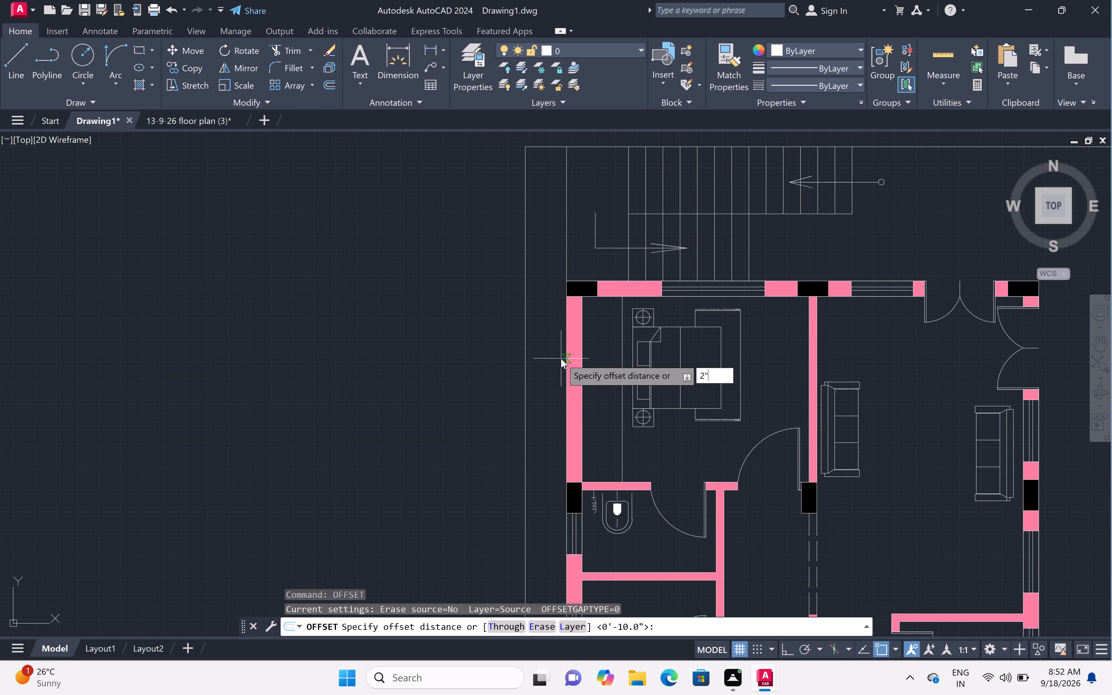
{"action": "key", "text": "space"}
{"action": "scroll", "coordinate": [554, 339], "scroll_direction": "down", "scroll_amount": 2}
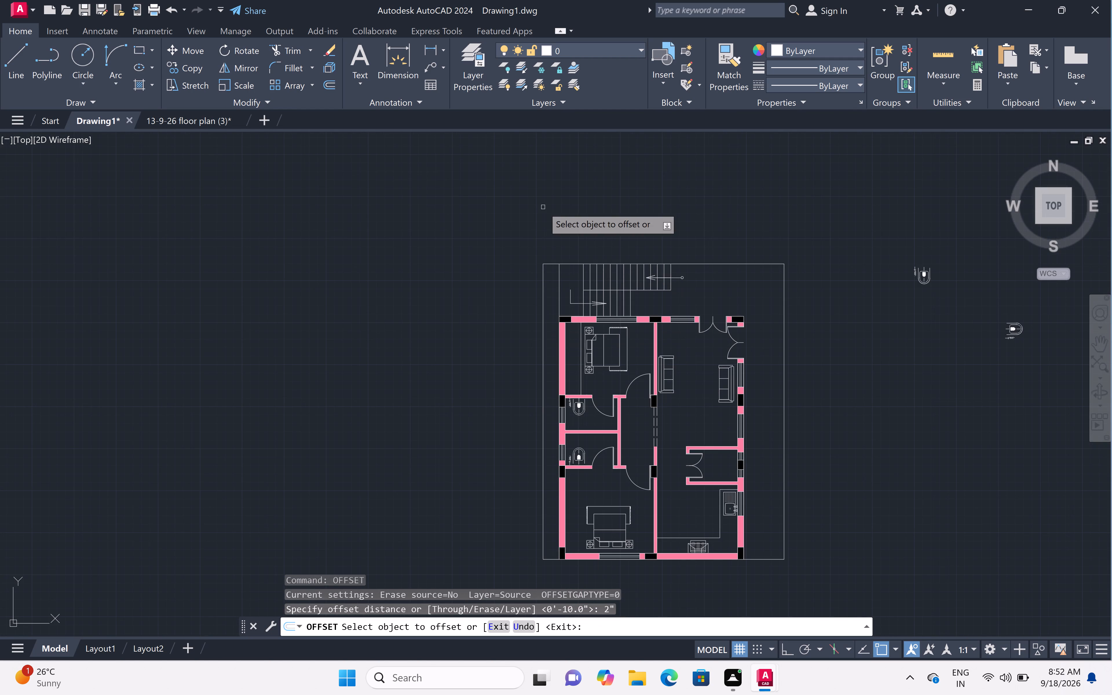
{"action": "scroll", "coordinate": [548, 271], "scroll_direction": "up", "scroll_amount": 2}
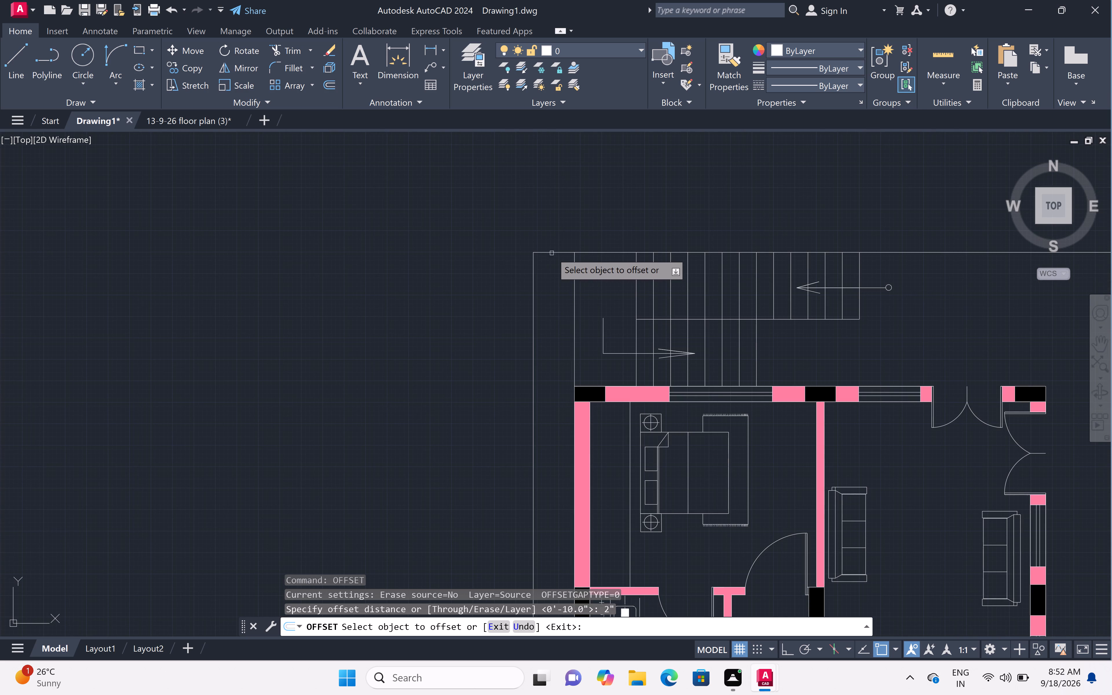
{"action": "left_click", "coordinate": [552, 253]}
{"action": "left_click", "coordinate": [554, 320]}
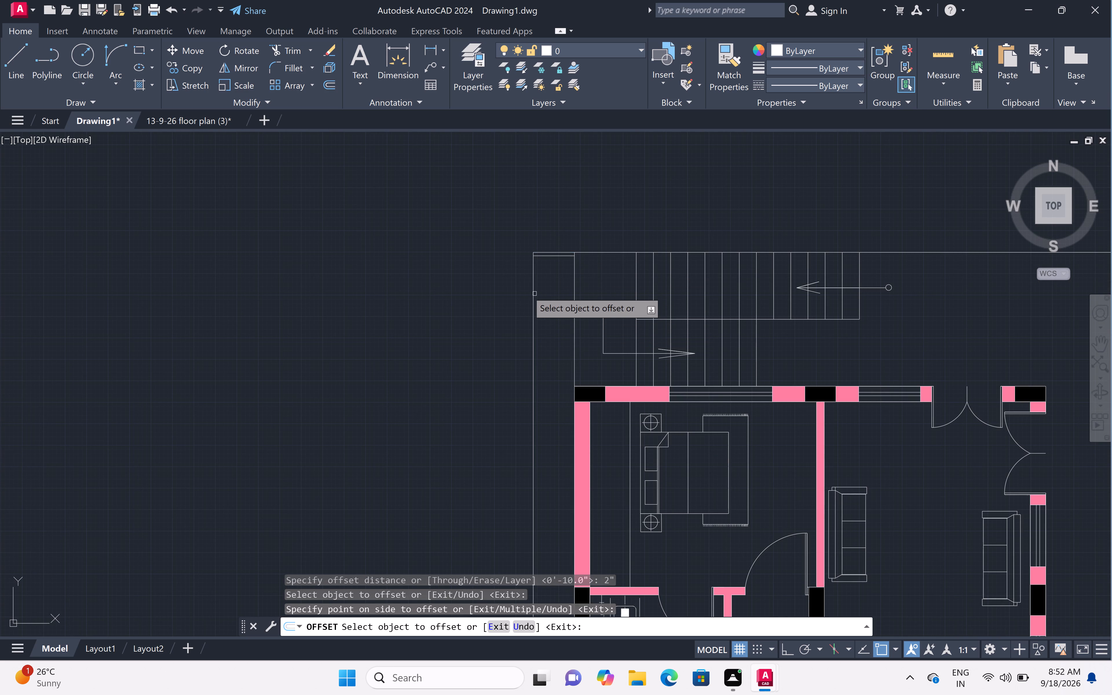
{"action": "left_click", "coordinate": [533, 290]}
{"action": "left_click", "coordinate": [557, 288]}
{"action": "scroll", "coordinate": [557, 288], "scroll_direction": "down", "scroll_amount": 3}
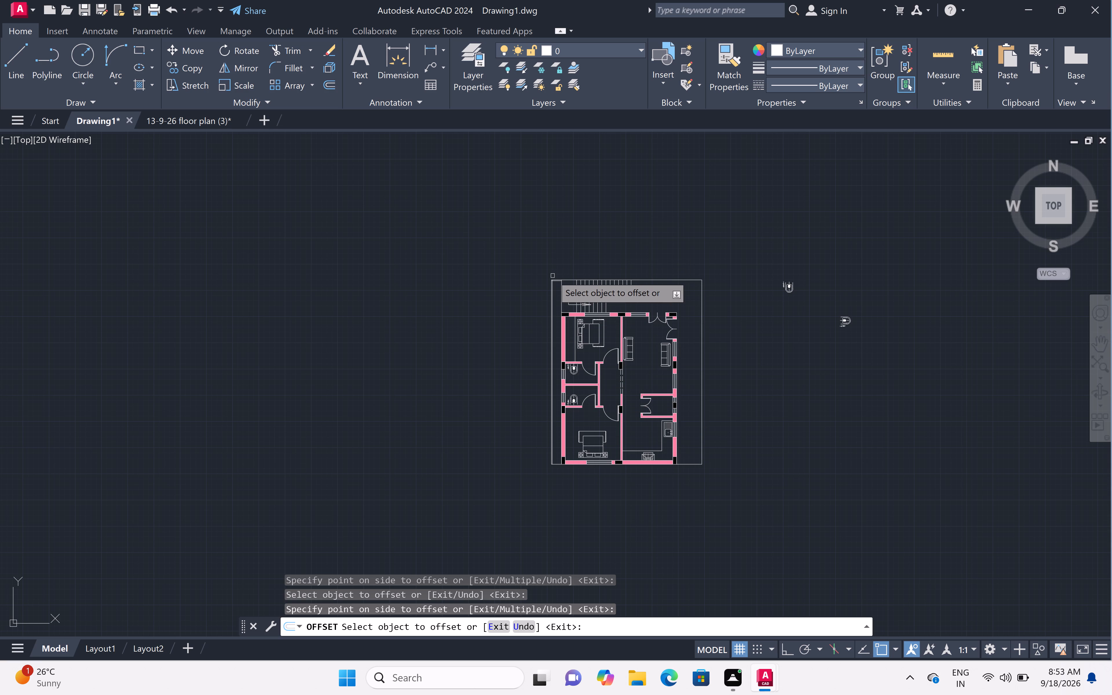
{"action": "scroll", "coordinate": [558, 282], "scroll_direction": "up", "scroll_amount": 5}
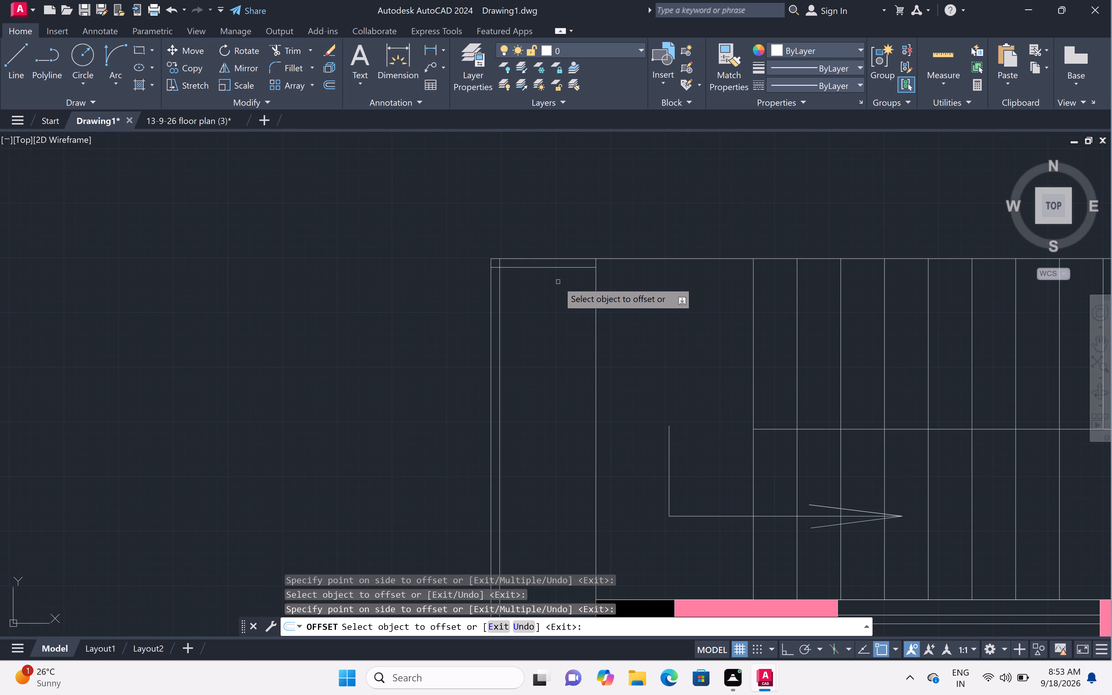
{"action": "scroll", "coordinate": [558, 282], "scroll_direction": "up", "scroll_amount": 1}
{"action": "key", "text": "Escape"}
Trim the overlapping ends of the two inner offset lines into a clean corner at the plot's northwest corner.
{"action": "type", "text": "tr"}
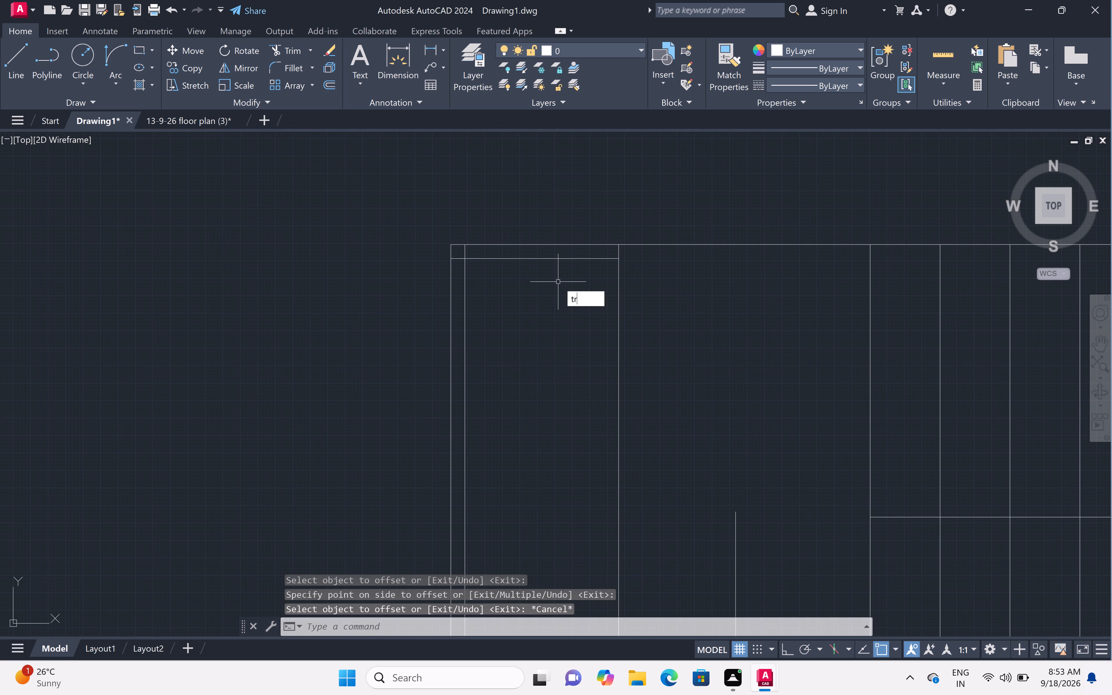
{"action": "key", "text": "space"}
{"action": "scroll", "coordinate": [458, 248], "scroll_direction": "up", "scroll_amount": 2}
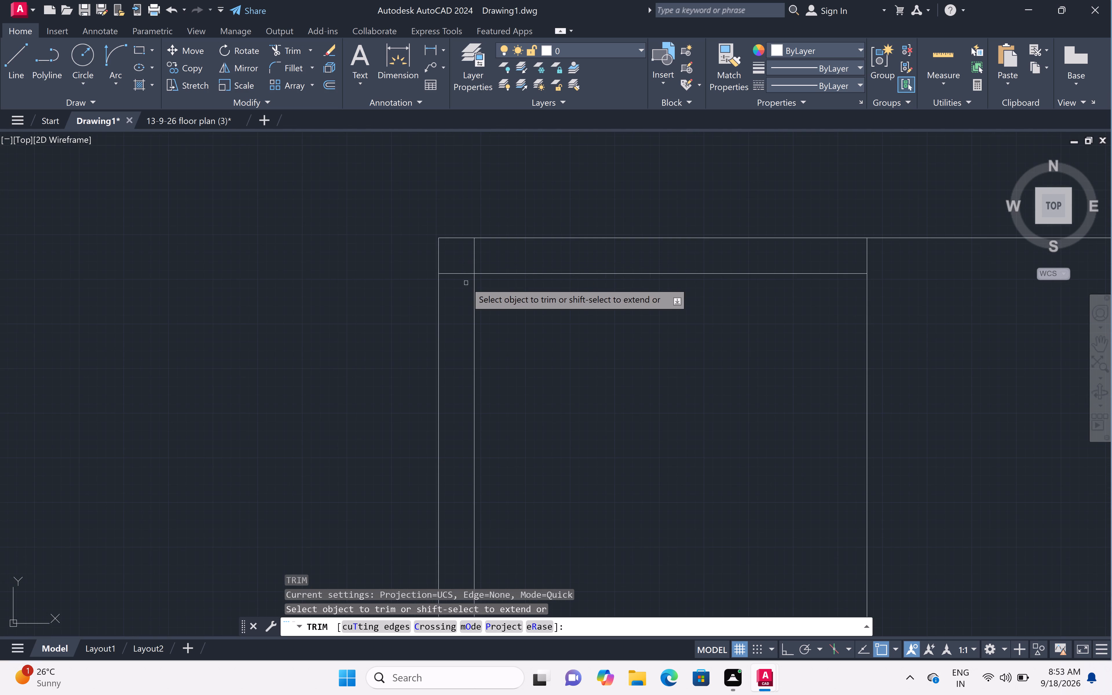
{"action": "left_click", "coordinate": [460, 274]}
{"action": "left_click", "coordinate": [473, 262]}
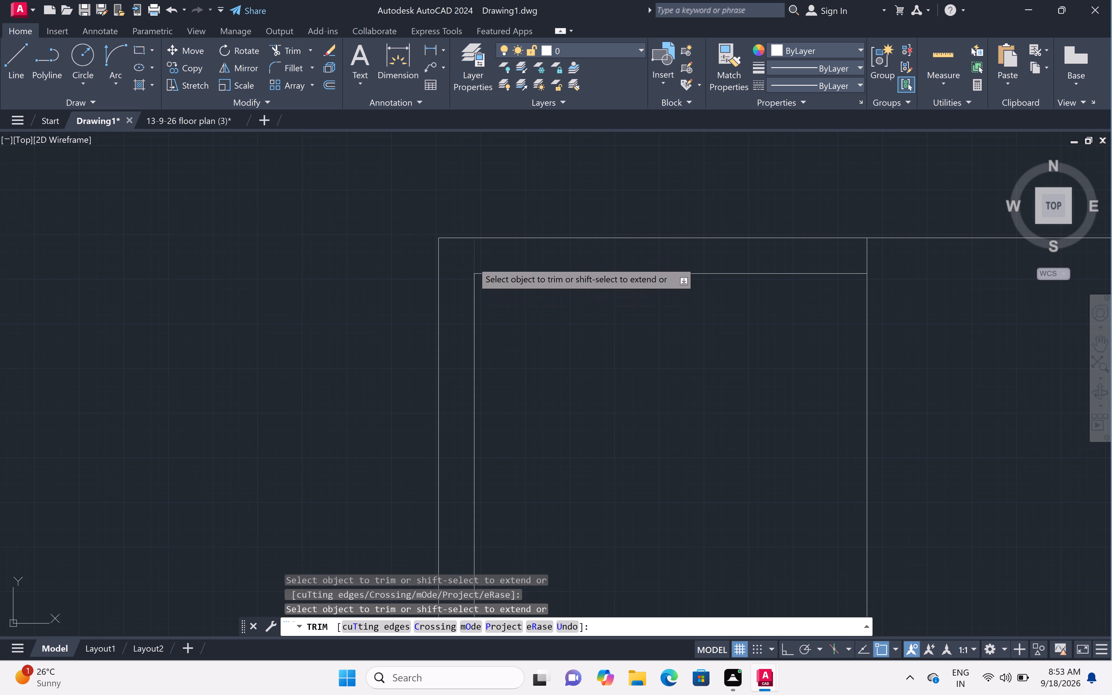
{"action": "scroll", "coordinate": [474, 261], "scroll_direction": "down", "scroll_amount": 8}
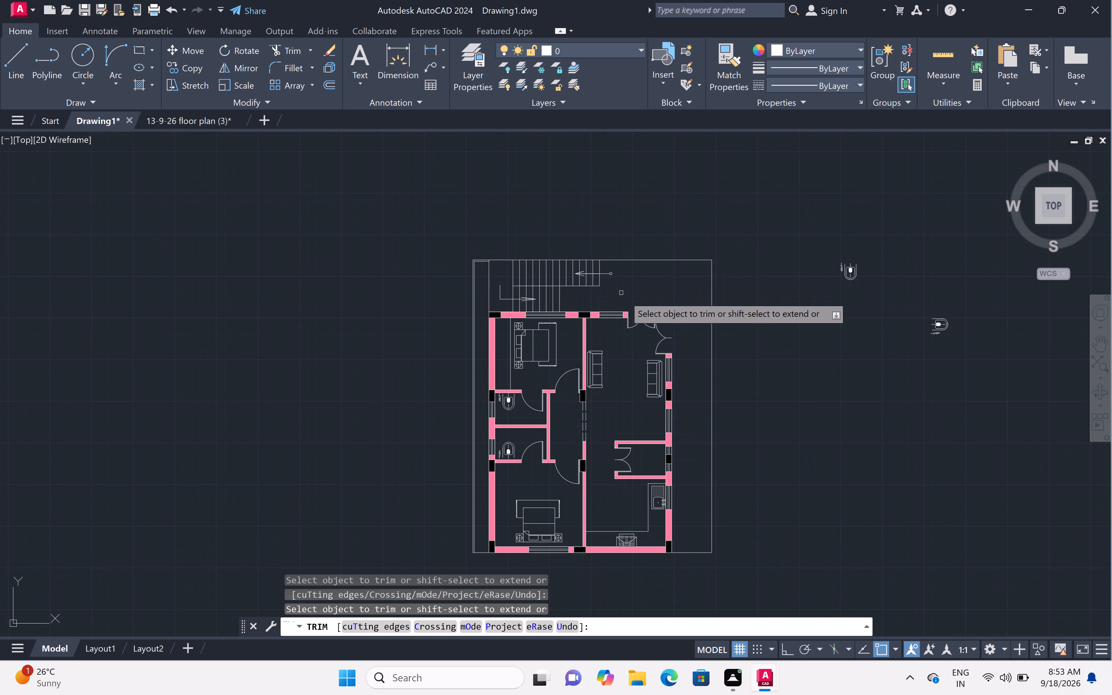
{"action": "key", "text": "Escape"}
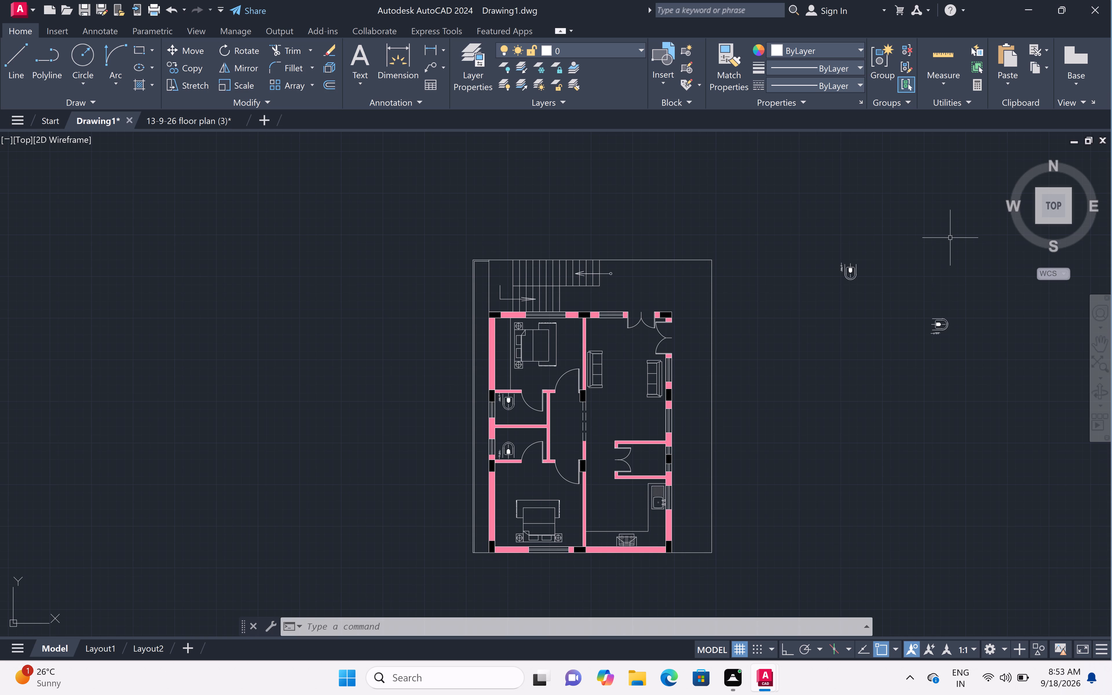
Delete the two spare toilet fixtures and the leftover short line lying east of the house plan.
{"action": "left_click_drag", "start_coordinate": [948, 238], "coordinate": [848, 332]}
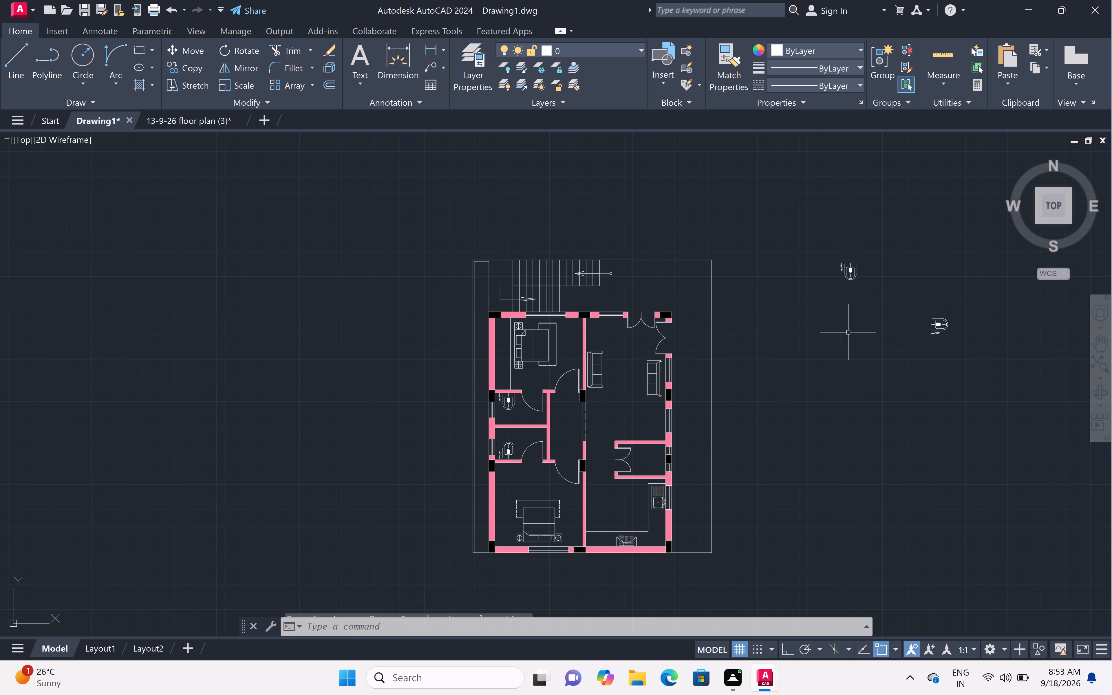
{"action": "left_click_drag", "start_coordinate": [849, 335], "coordinate": [965, 378]}
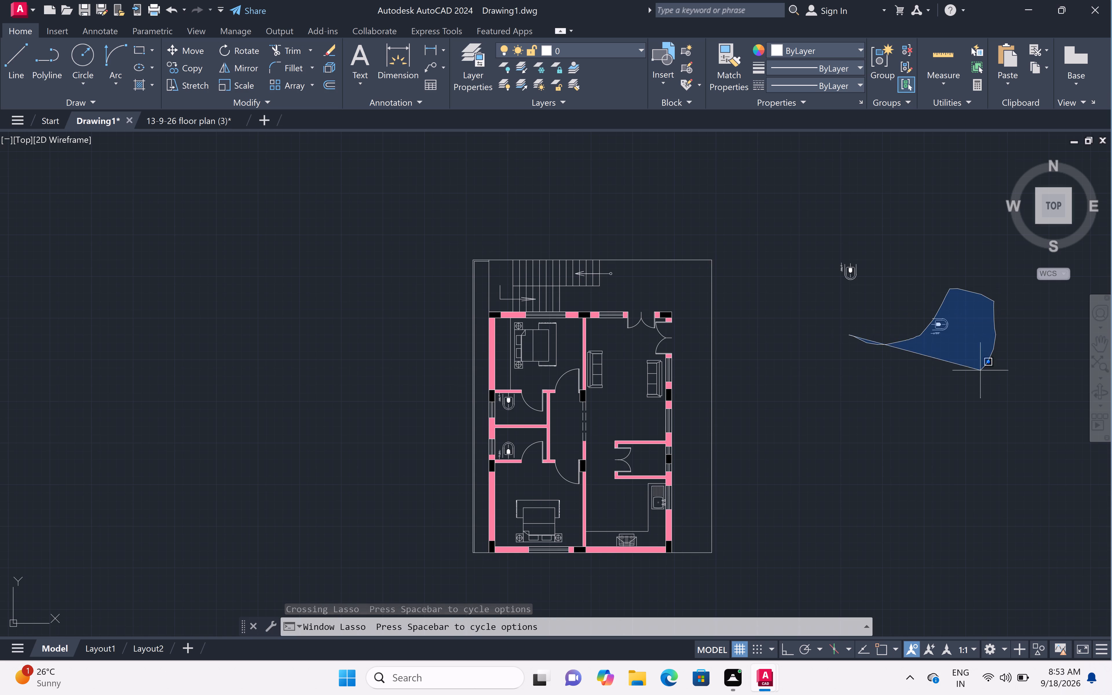
{"action": "left_click_drag", "start_coordinate": [965, 378], "coordinate": [822, 252]}
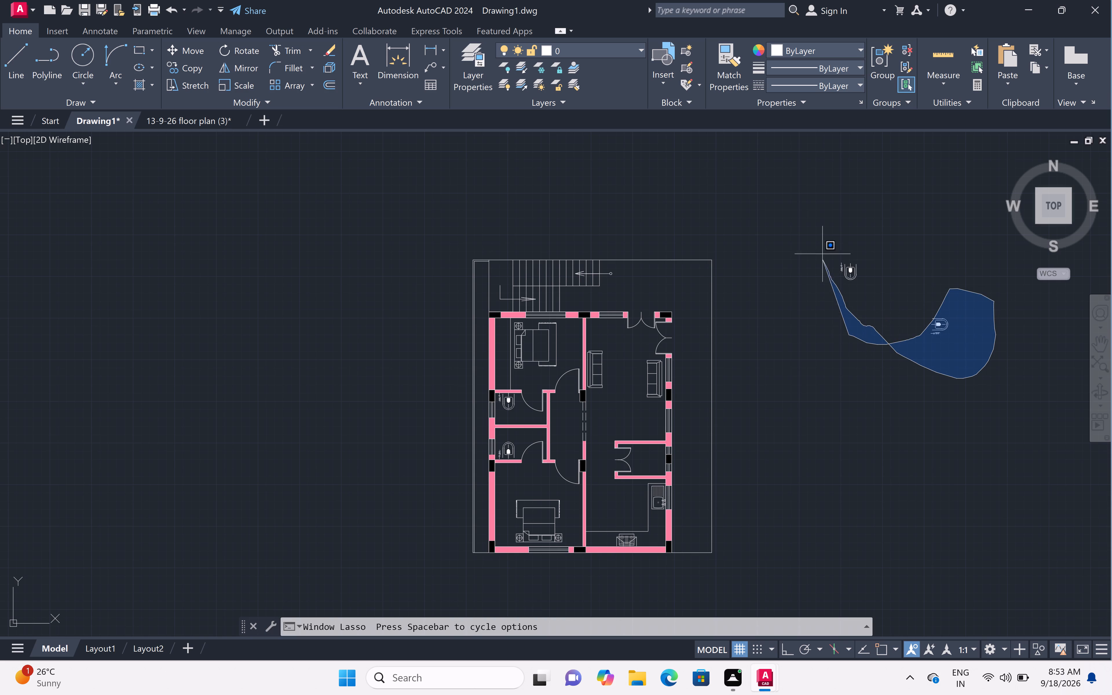
{"action": "left_click_drag", "start_coordinate": [822, 252], "coordinate": [914, 241]}
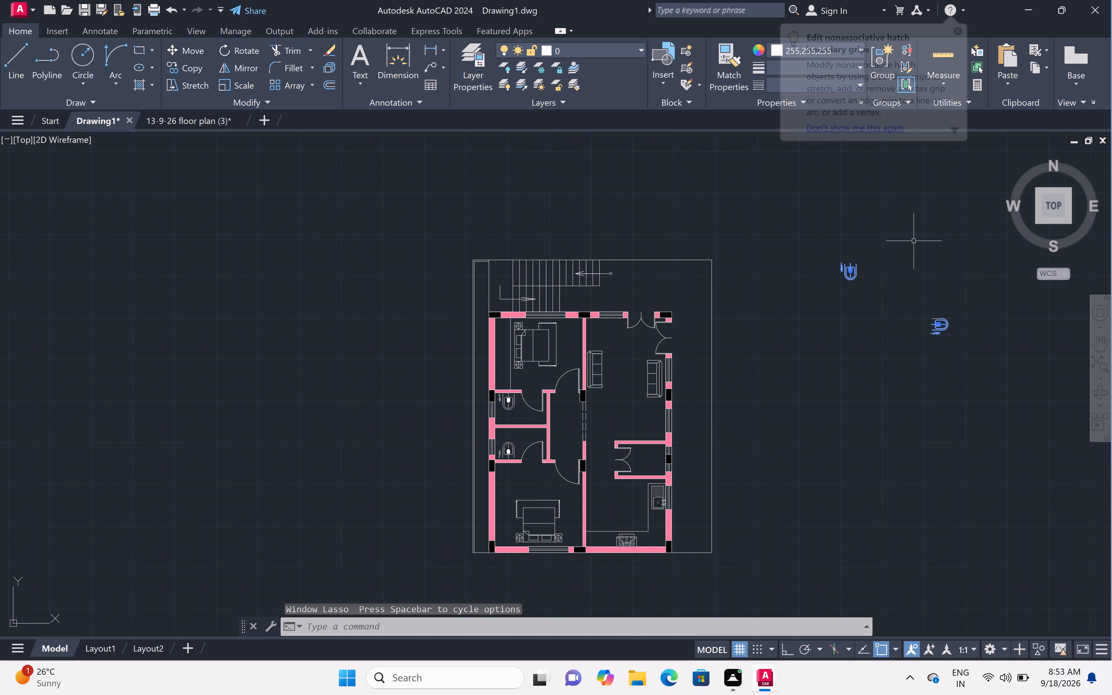
{"action": "key", "text": "Delete"}
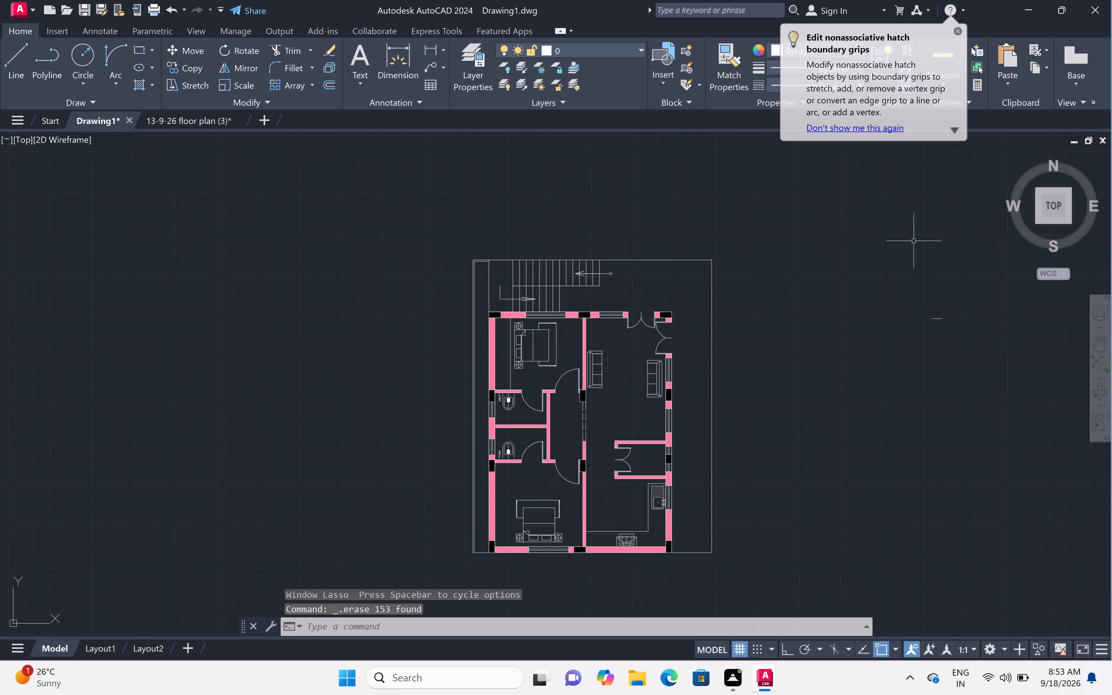
{"action": "left_click_drag", "start_coordinate": [914, 241], "coordinate": [886, 314]}
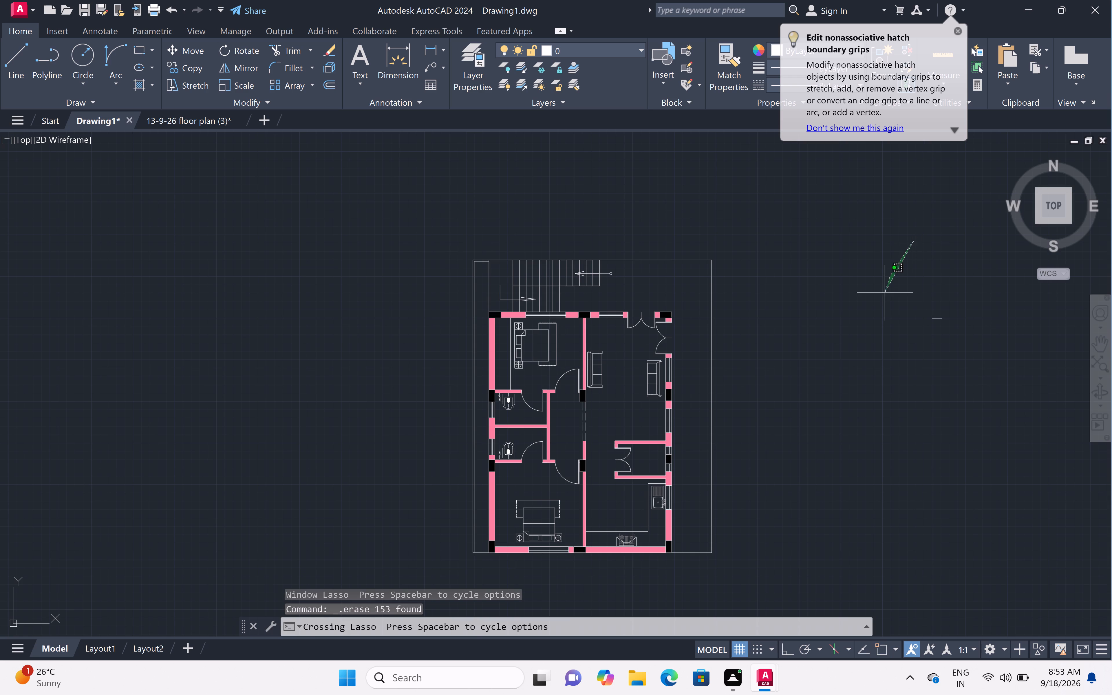
{"action": "left_click_drag", "start_coordinate": [886, 314], "coordinate": [898, 379]}
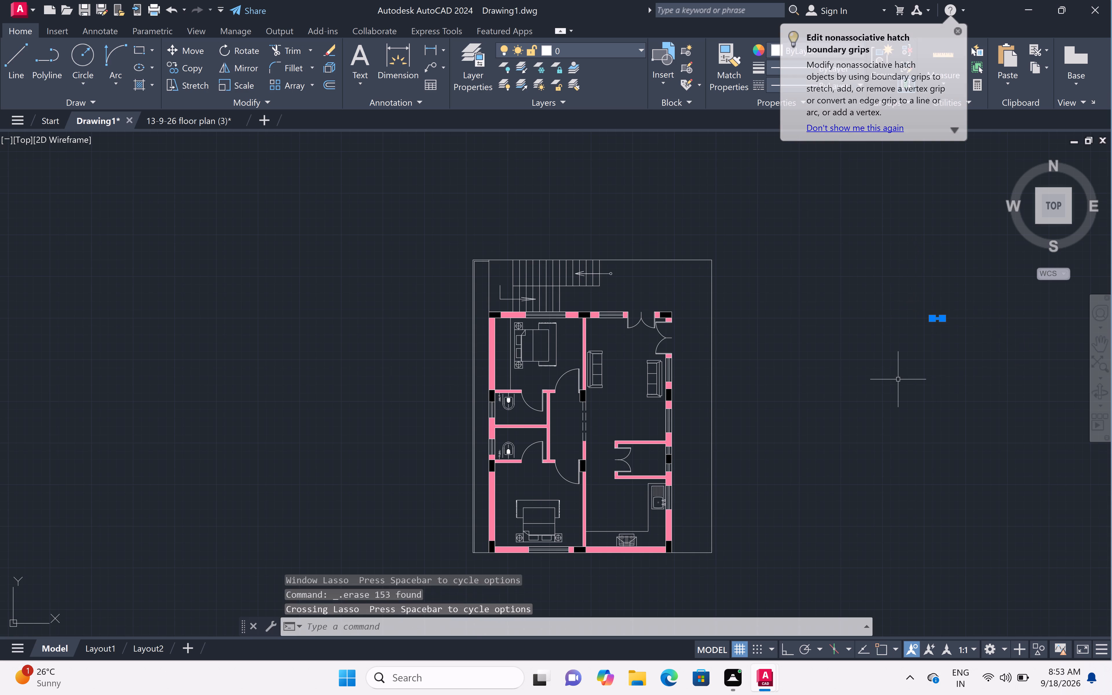
{"action": "key", "text": "Delete"}
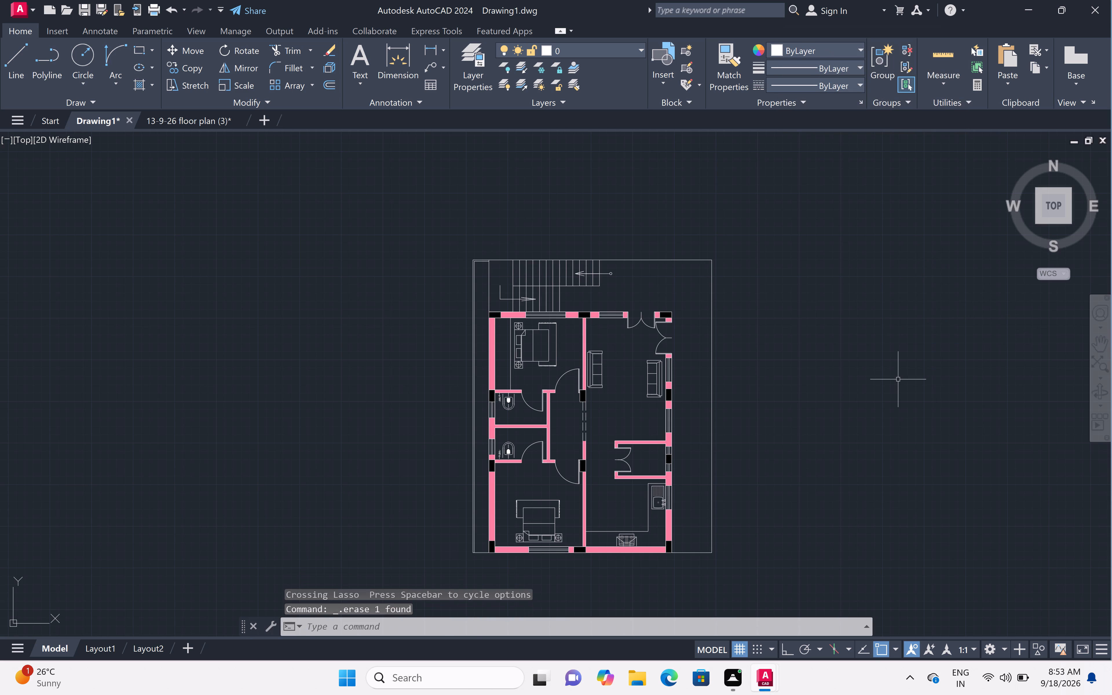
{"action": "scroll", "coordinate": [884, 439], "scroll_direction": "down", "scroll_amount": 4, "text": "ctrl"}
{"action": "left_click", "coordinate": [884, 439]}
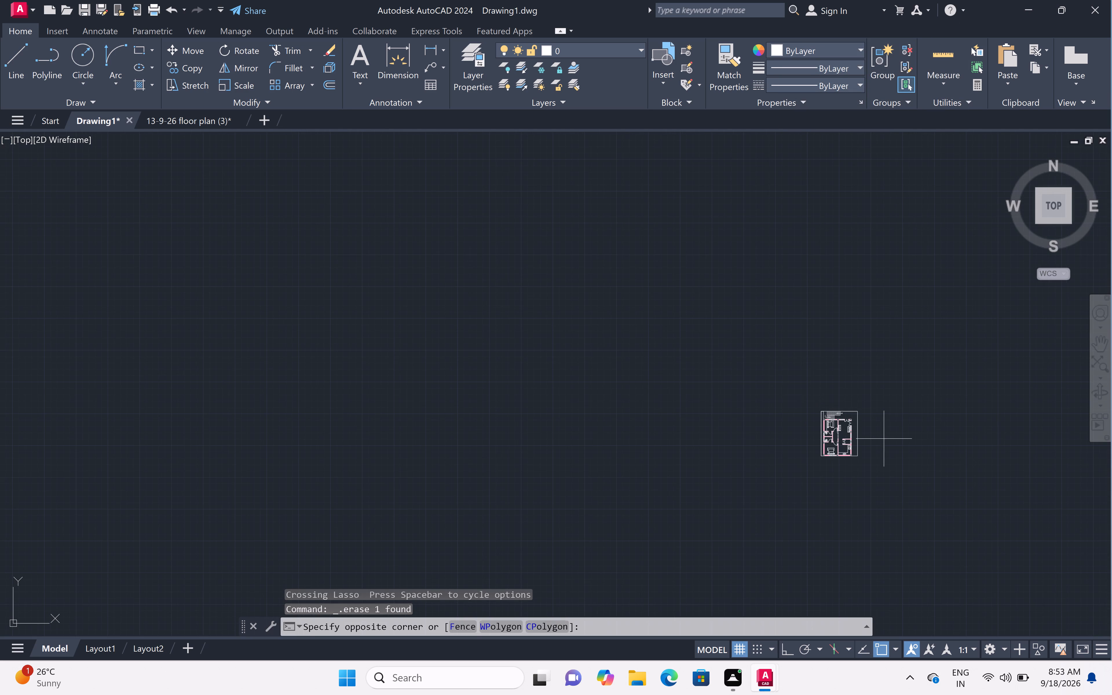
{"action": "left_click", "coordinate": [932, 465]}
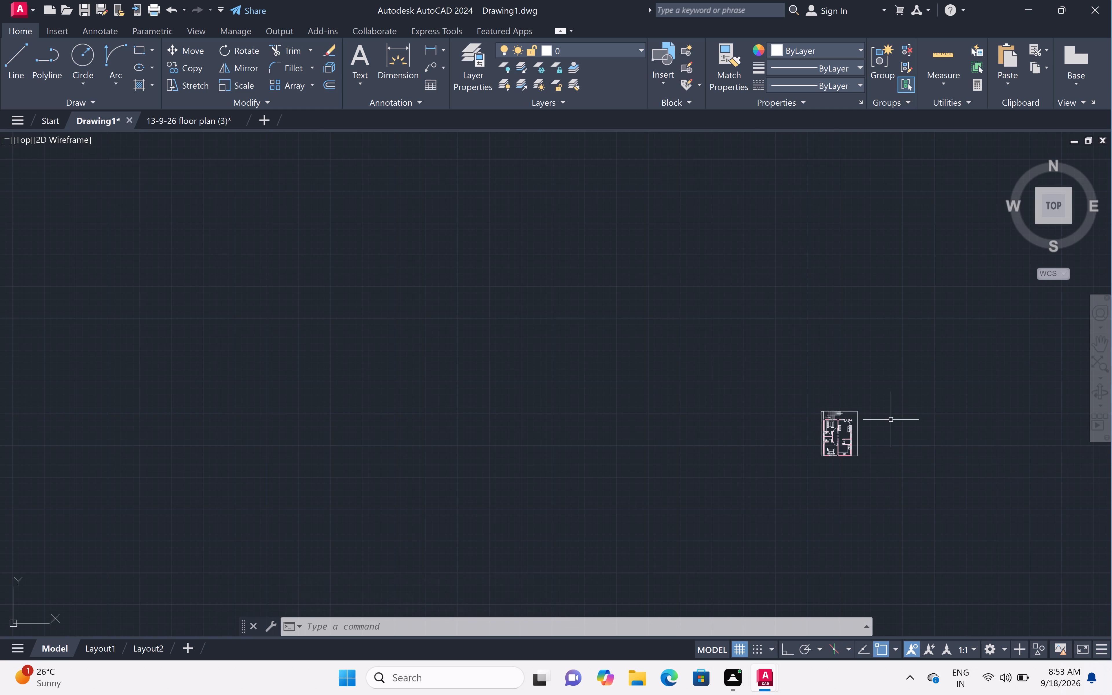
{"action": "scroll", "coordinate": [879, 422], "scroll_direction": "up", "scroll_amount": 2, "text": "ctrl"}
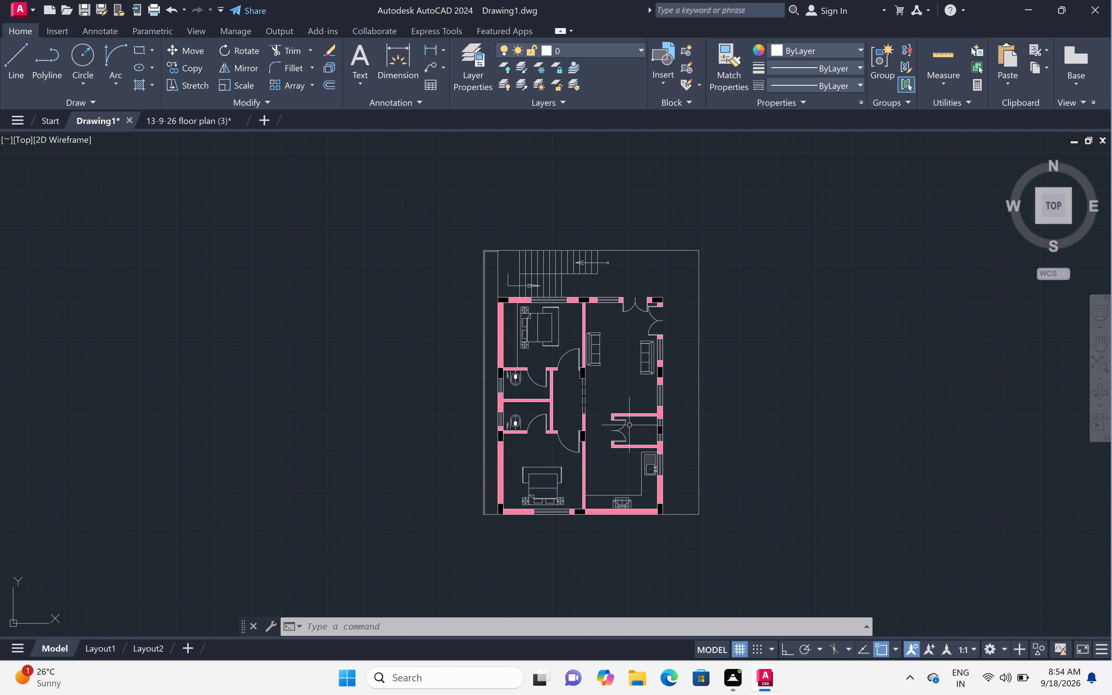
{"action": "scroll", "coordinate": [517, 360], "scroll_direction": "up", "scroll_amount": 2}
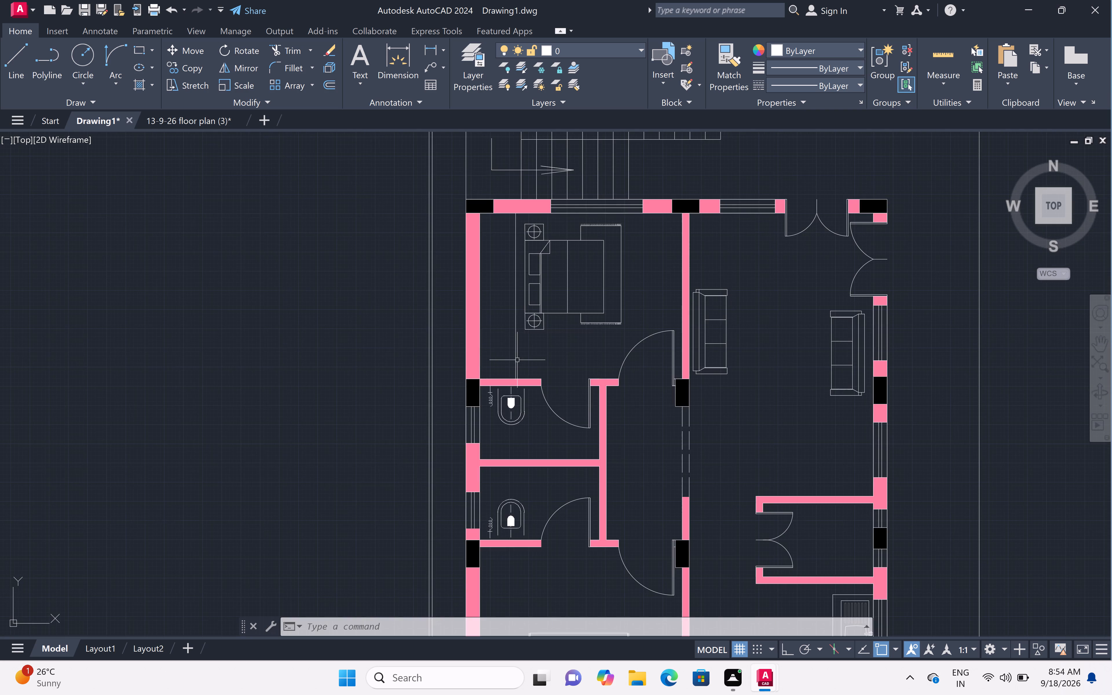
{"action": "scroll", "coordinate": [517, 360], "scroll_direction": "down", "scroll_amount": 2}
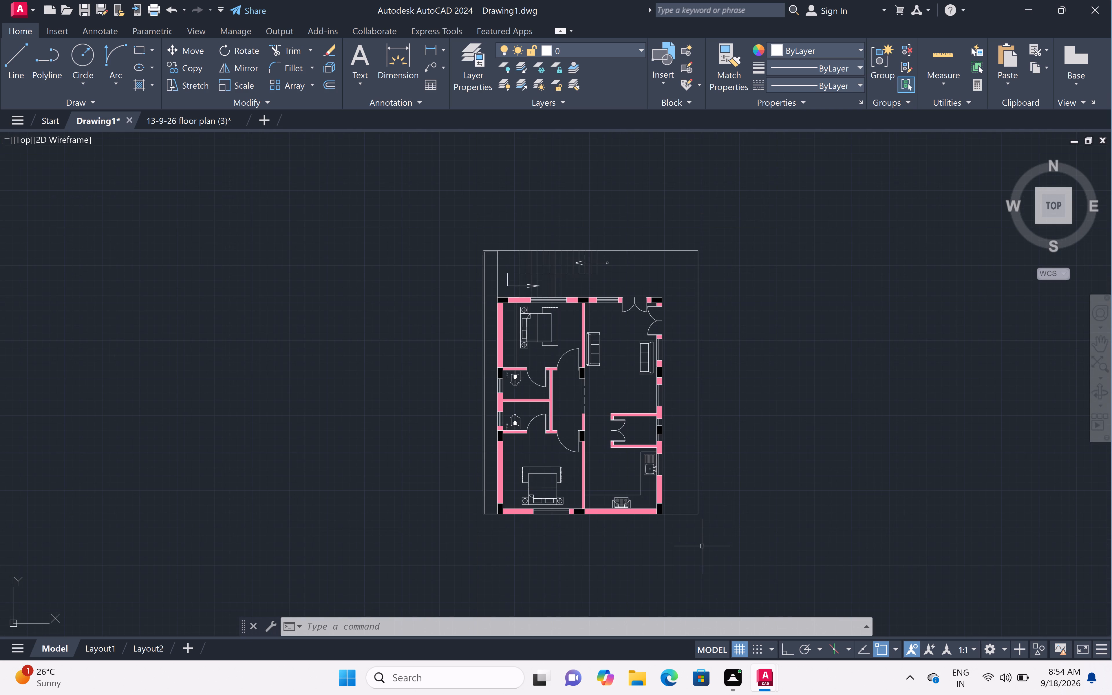
With Ortho on, draw a line 9" north from the plot's southeast corner, continuing 5' west to the house's southeast column.
{"action": "scroll", "coordinate": [679, 525], "scroll_direction": "up", "scroll_amount": 2}
{"action": "type", "text": "l"}
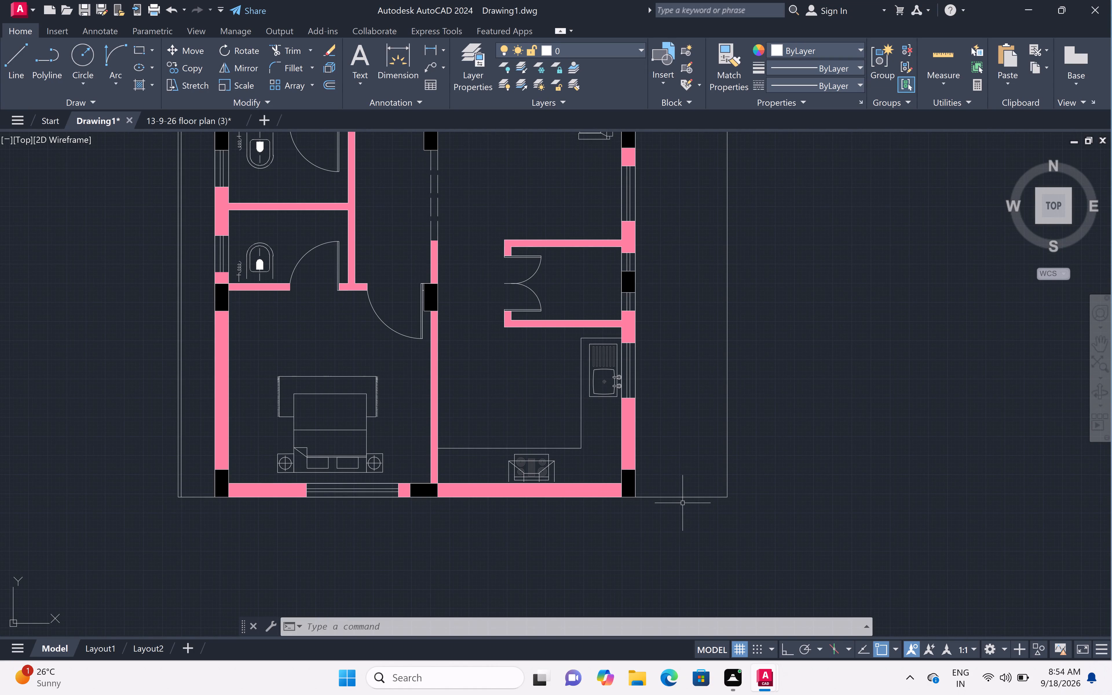
{"action": "key", "text": "space"}
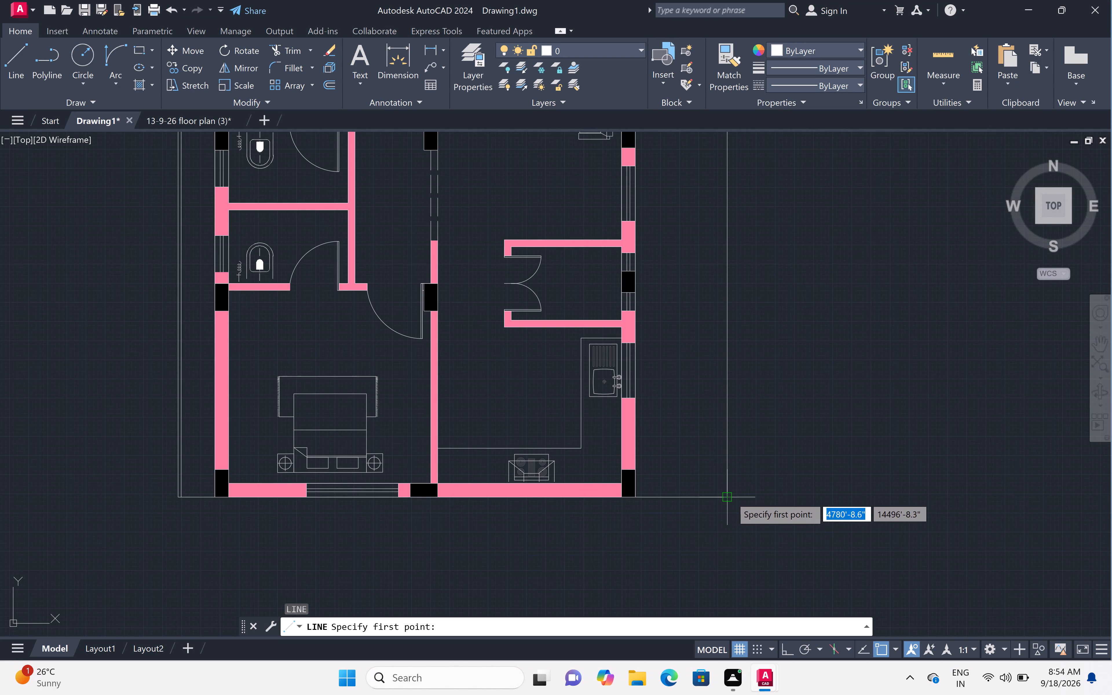
{"action": "double_click", "coordinate": [731, 497]}
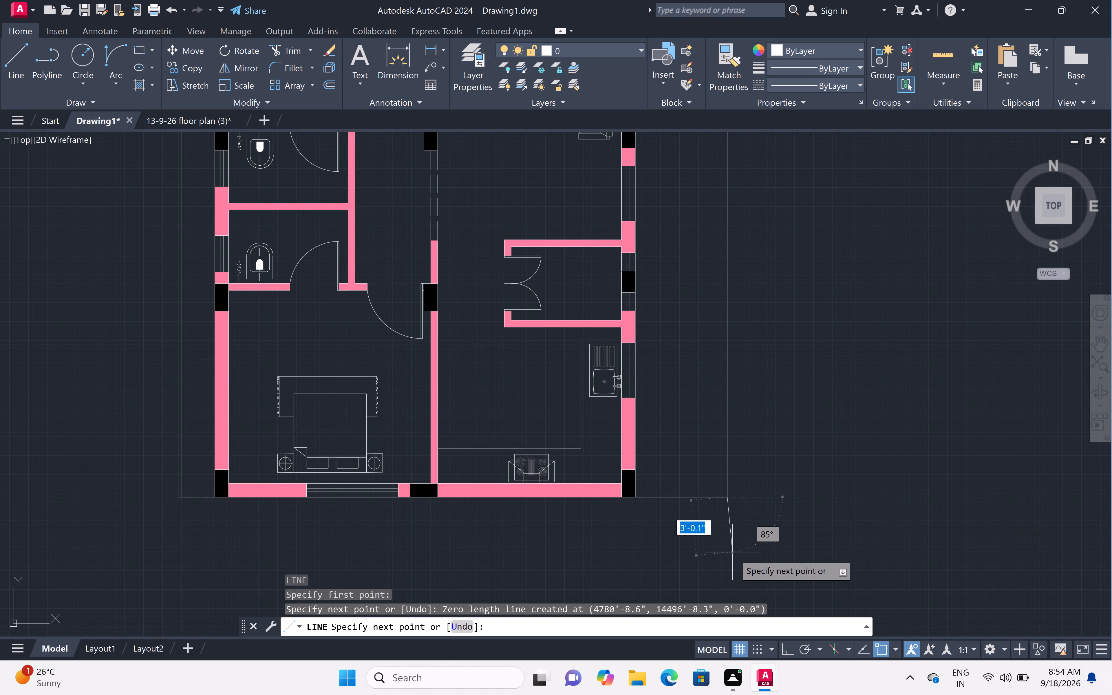
{"action": "key", "text": "F7"}
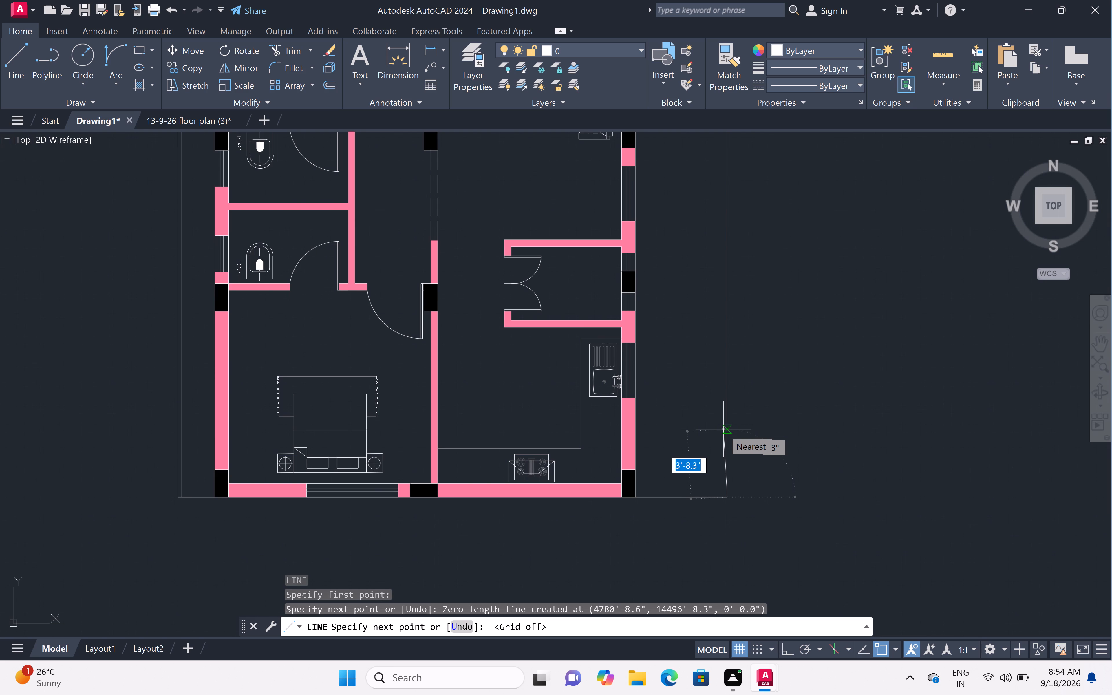
{"action": "key", "text": "F7"}
{"action": "key", "text": "F7"}
{"action": "key", "text": "F7"}
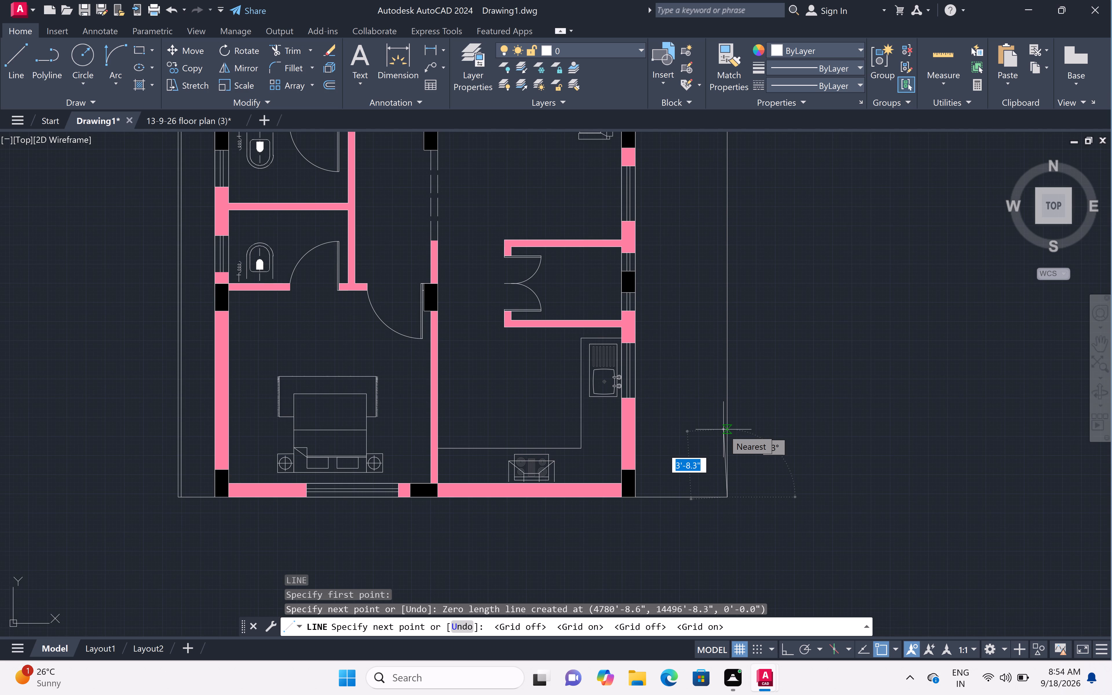
{"action": "key", "text": "F8"}
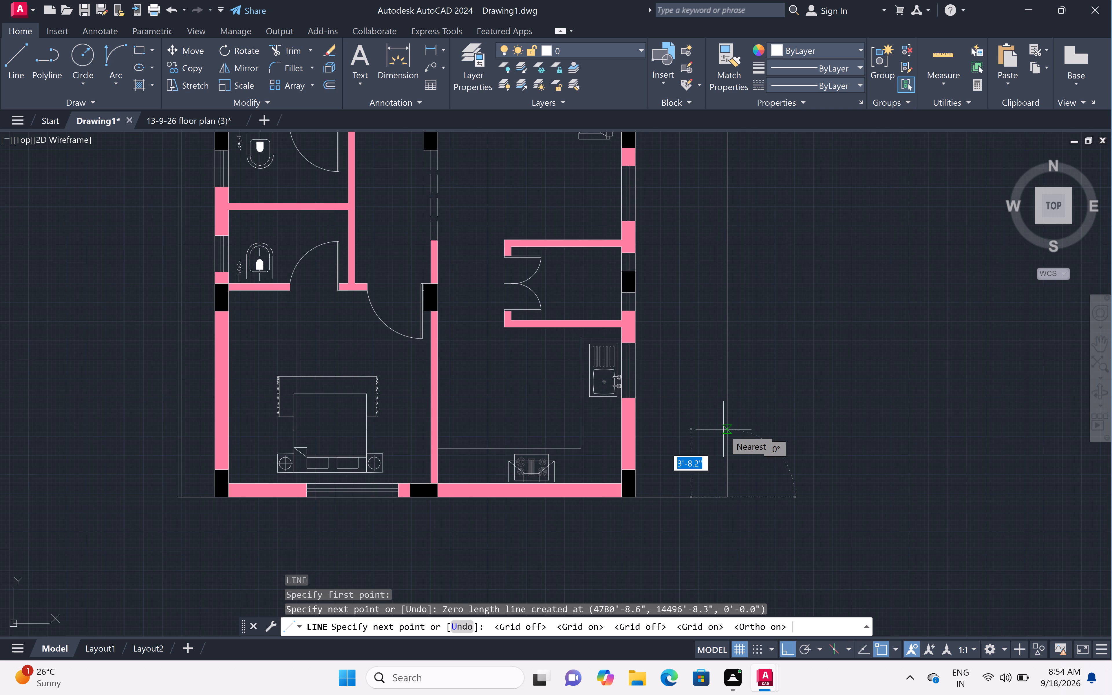
{"action": "type", "text": "9\""}
{"action": "key", "text": "space"}
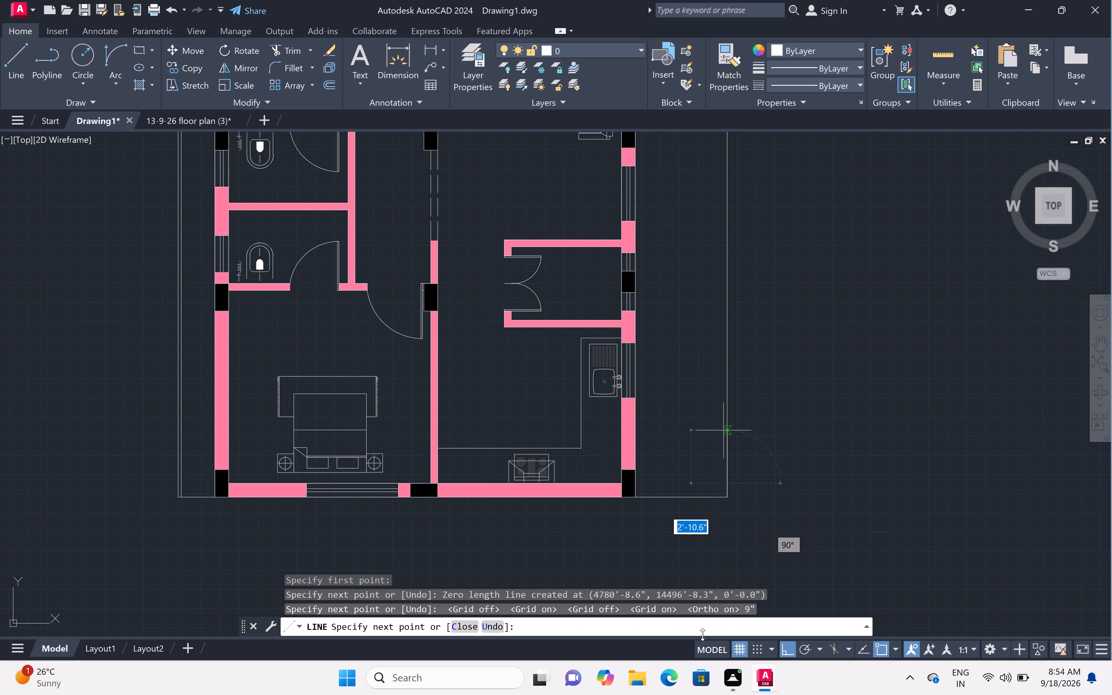
{"action": "left_click", "coordinate": [637, 482]}
{"action": "key", "text": "Escape"}
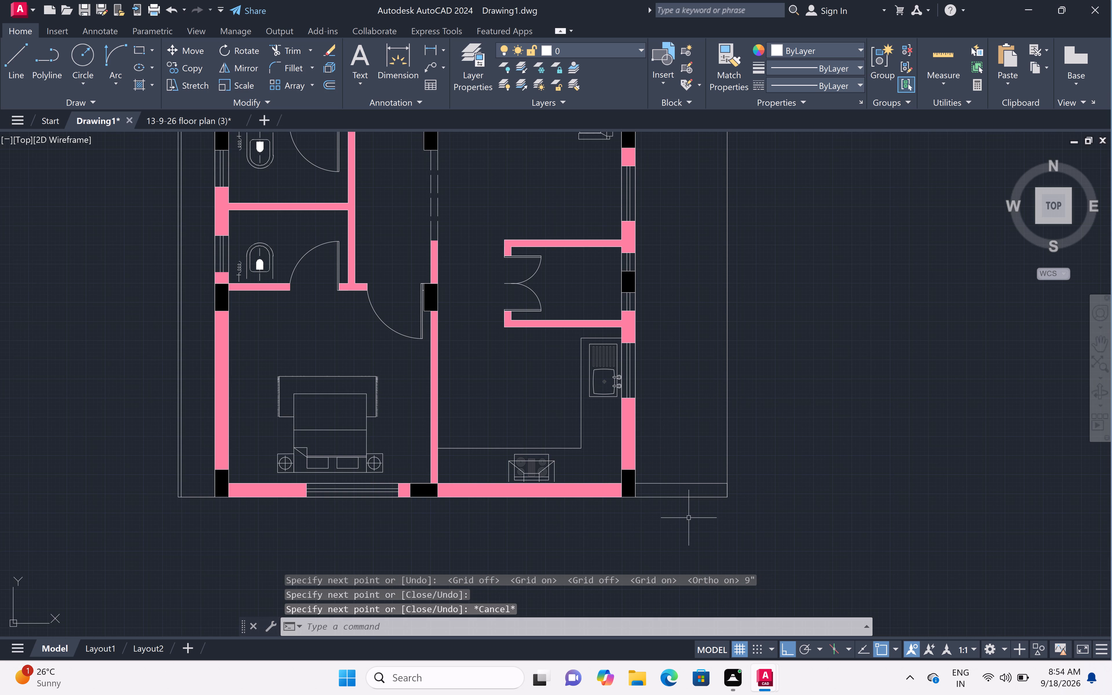
Draw two crossing diagonals between opposite corners of the 9" strip at the plot's southeast corner.
{"action": "type", "text": "l"}
{"action": "key", "text": "space"}
{"action": "scroll", "coordinate": [720, 488], "scroll_direction": "up", "scroll_amount": 2}
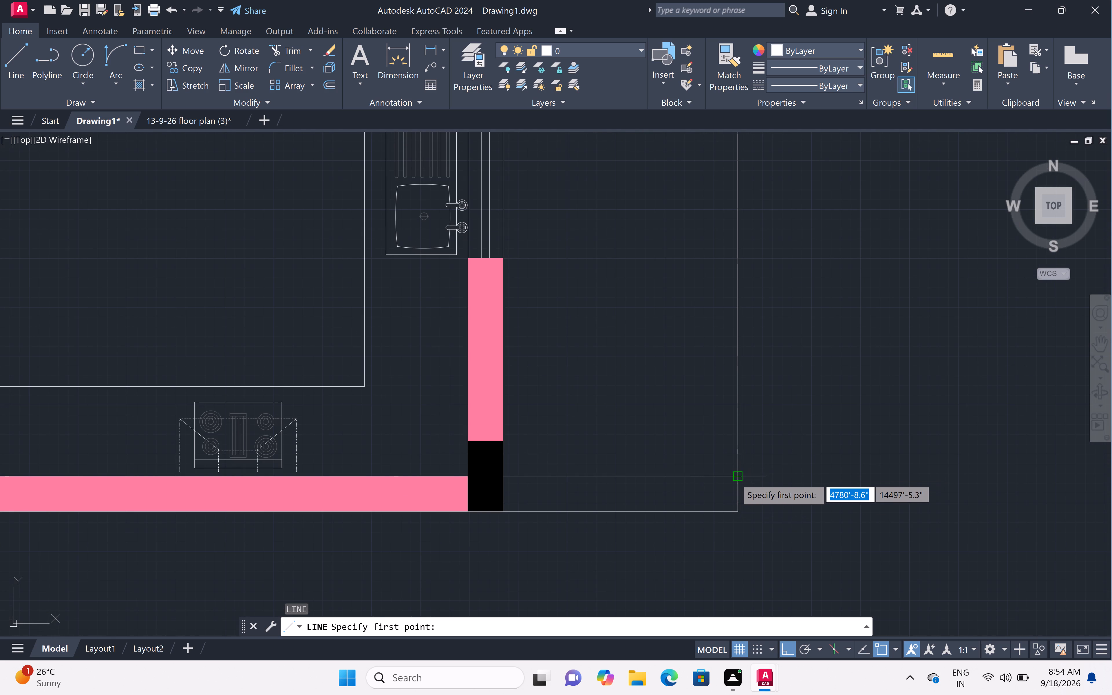
{"action": "left_click", "coordinate": [734, 478]}
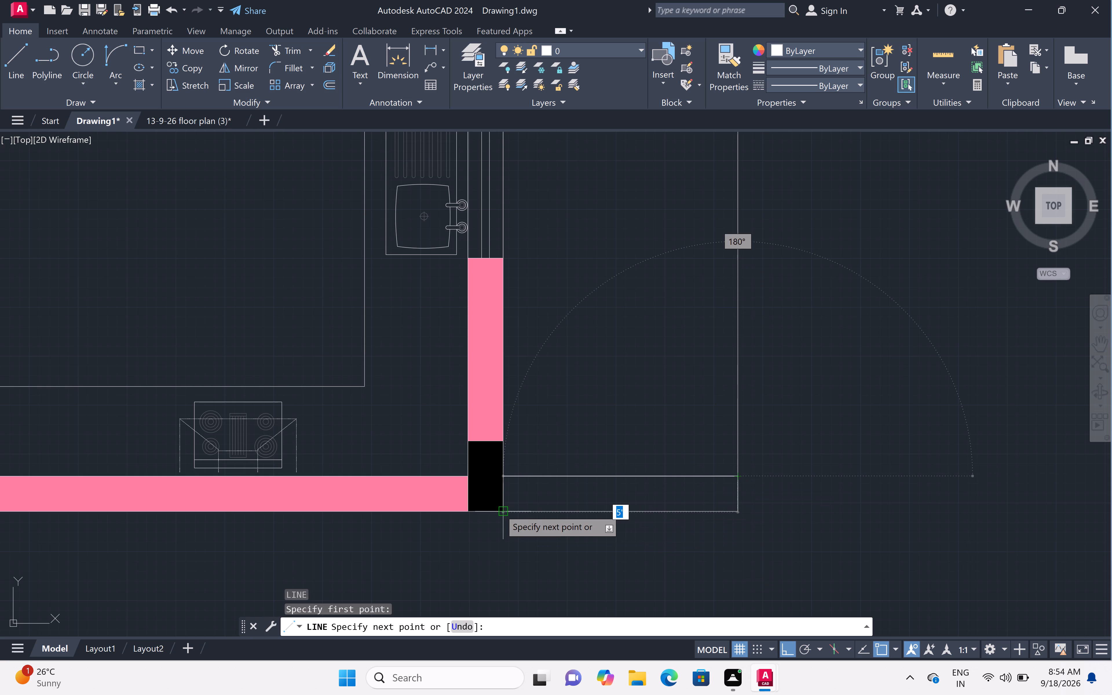
{"action": "left_click", "coordinate": [500, 510]}
{"action": "key", "text": "space"}
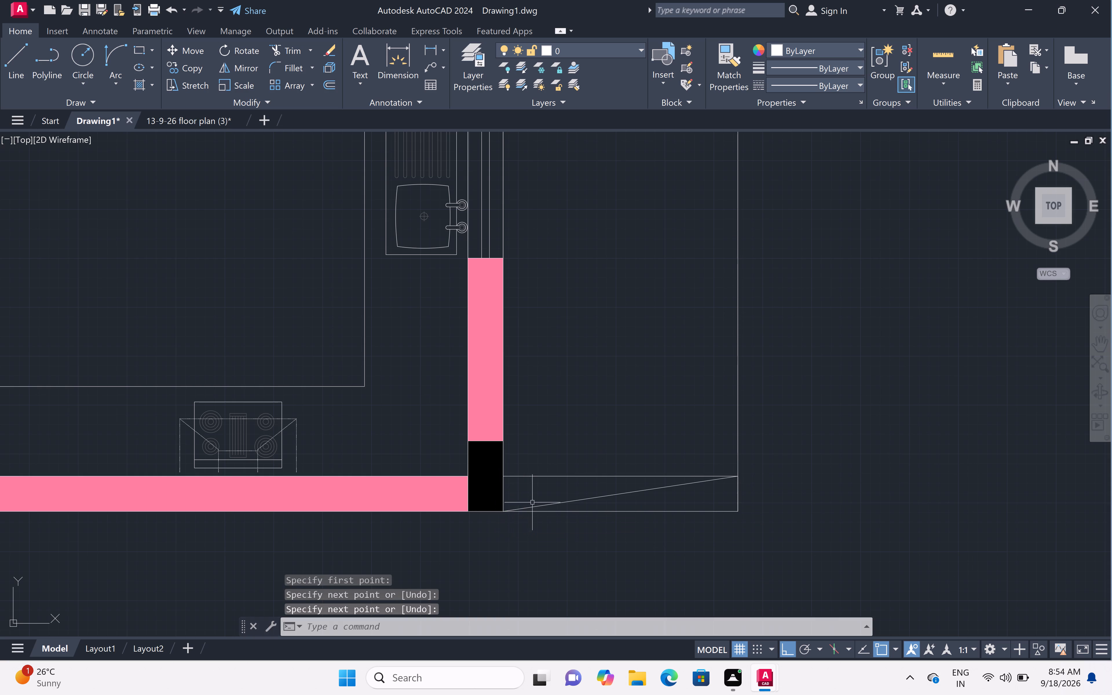
{"action": "key", "text": "space"}
{"action": "left_click", "coordinate": [504, 477]}
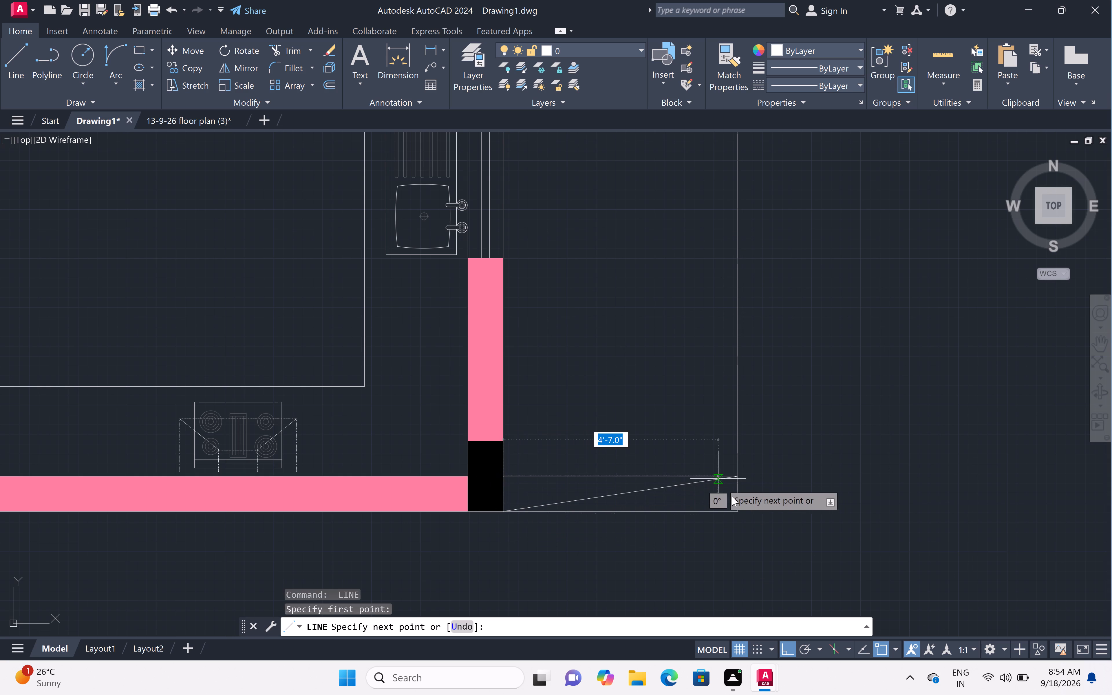
{"action": "double_click", "coordinate": [742, 513]}
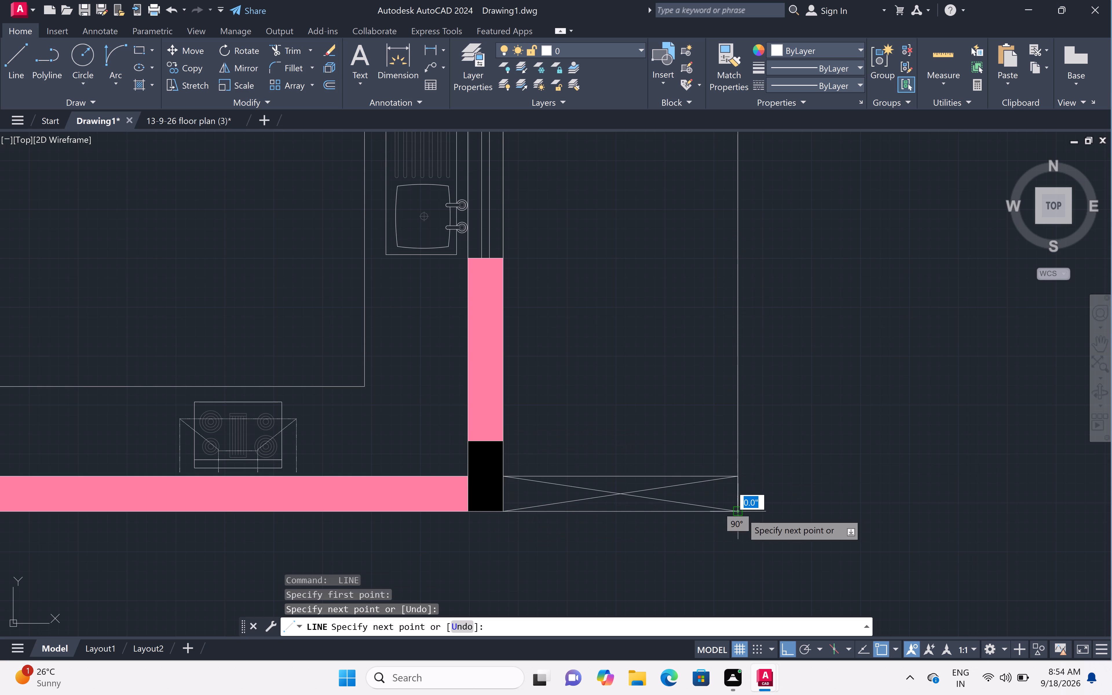
{"action": "key", "text": "space"}
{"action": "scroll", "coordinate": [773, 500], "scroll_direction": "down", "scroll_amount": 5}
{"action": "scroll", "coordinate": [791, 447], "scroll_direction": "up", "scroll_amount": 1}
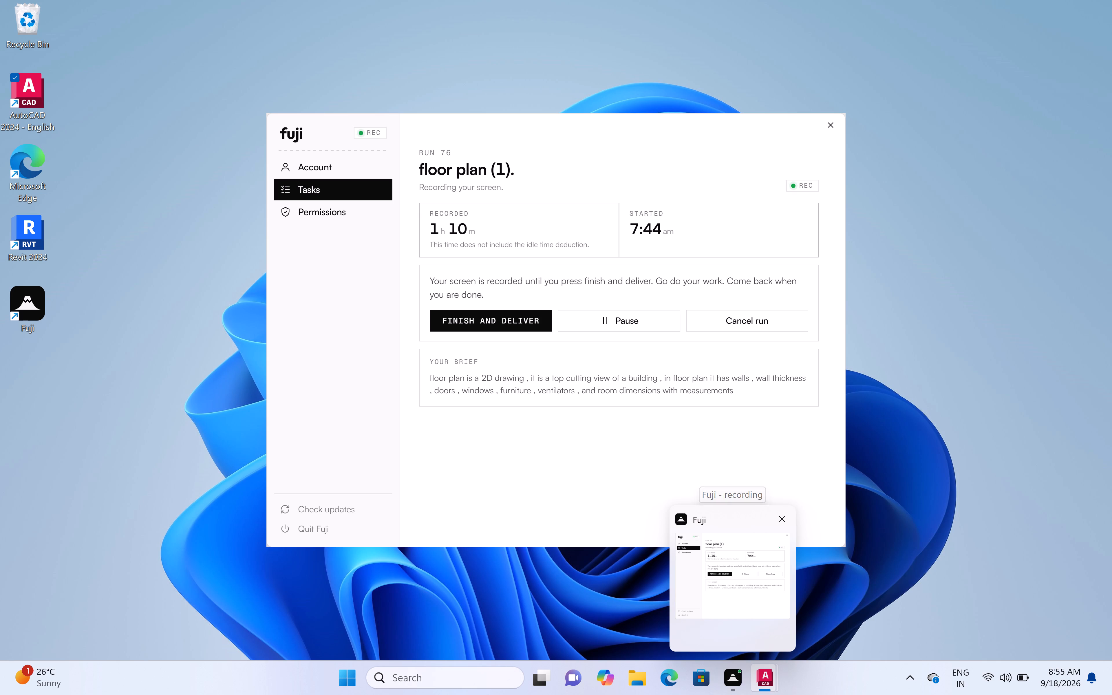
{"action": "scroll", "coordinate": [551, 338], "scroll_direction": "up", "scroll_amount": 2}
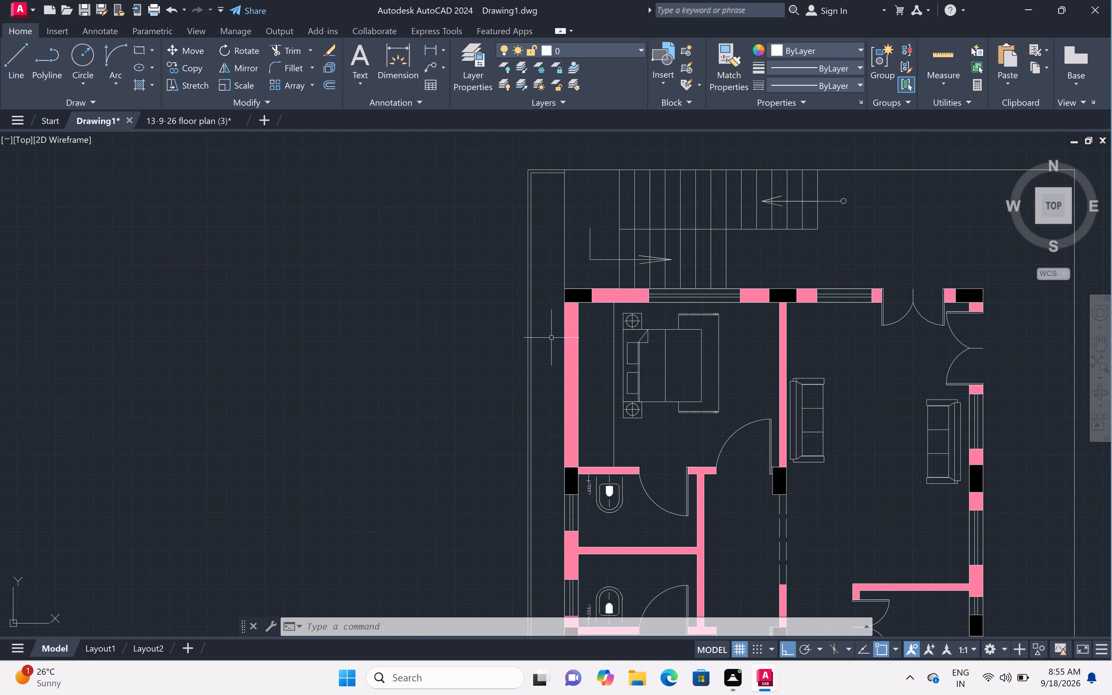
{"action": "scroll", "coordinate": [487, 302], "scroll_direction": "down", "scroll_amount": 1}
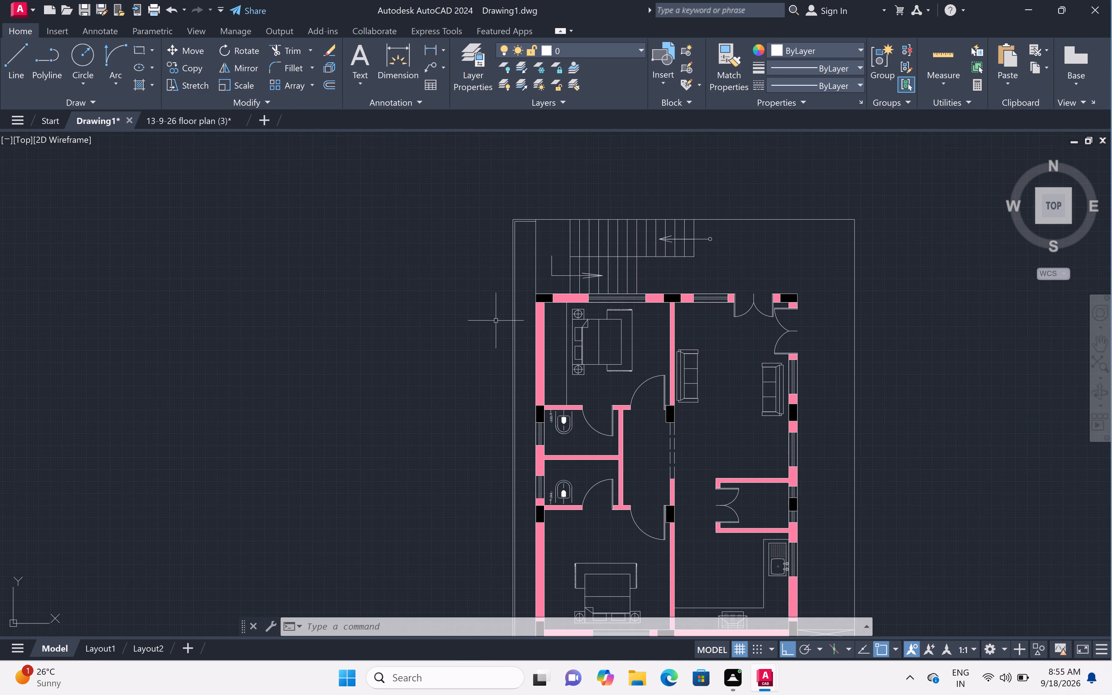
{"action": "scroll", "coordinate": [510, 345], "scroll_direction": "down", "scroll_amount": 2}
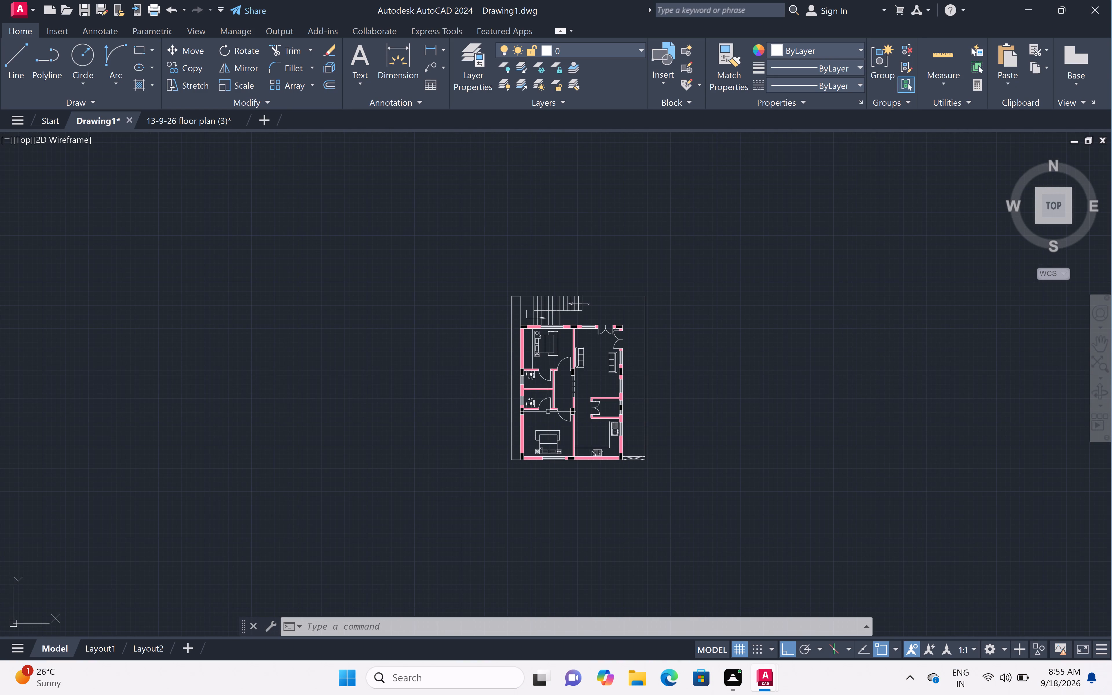
Add a two-line multiline text label reading Bed and 11'0"x9'0" over the bed in the northwest bedroom.
{"action": "type", "text": "mt"}
{"action": "key", "text": "space"}
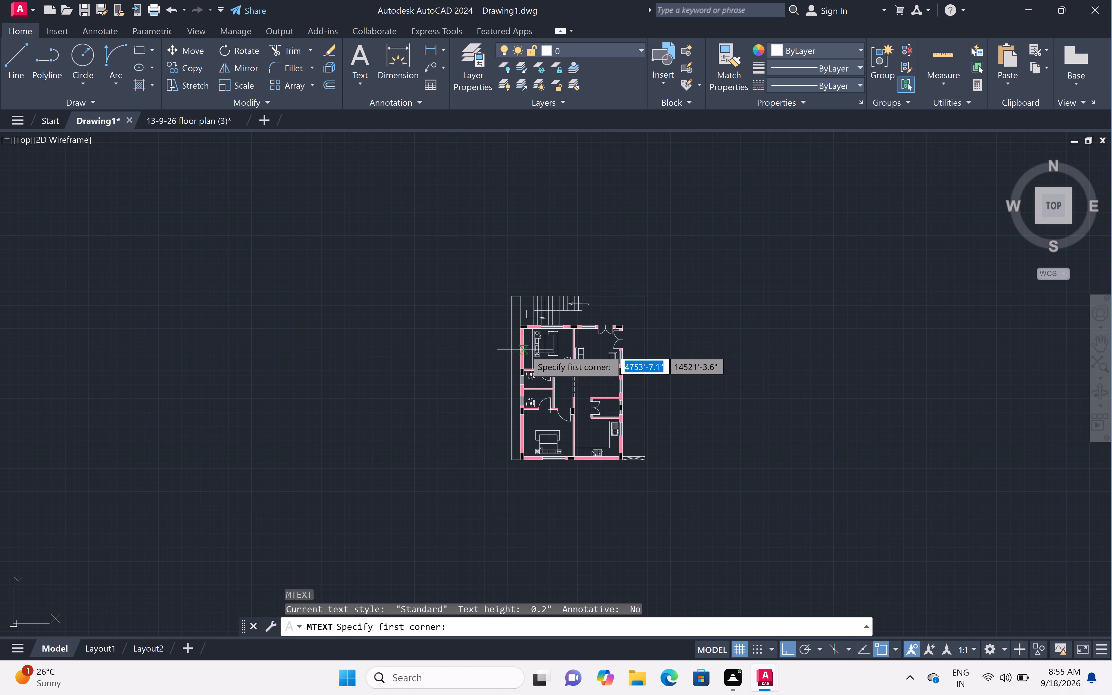
{"action": "scroll", "coordinate": [531, 351], "scroll_direction": "up", "scroll_amount": 5}
{"action": "scroll", "coordinate": [531, 352], "scroll_direction": "down", "scroll_amount": 1}
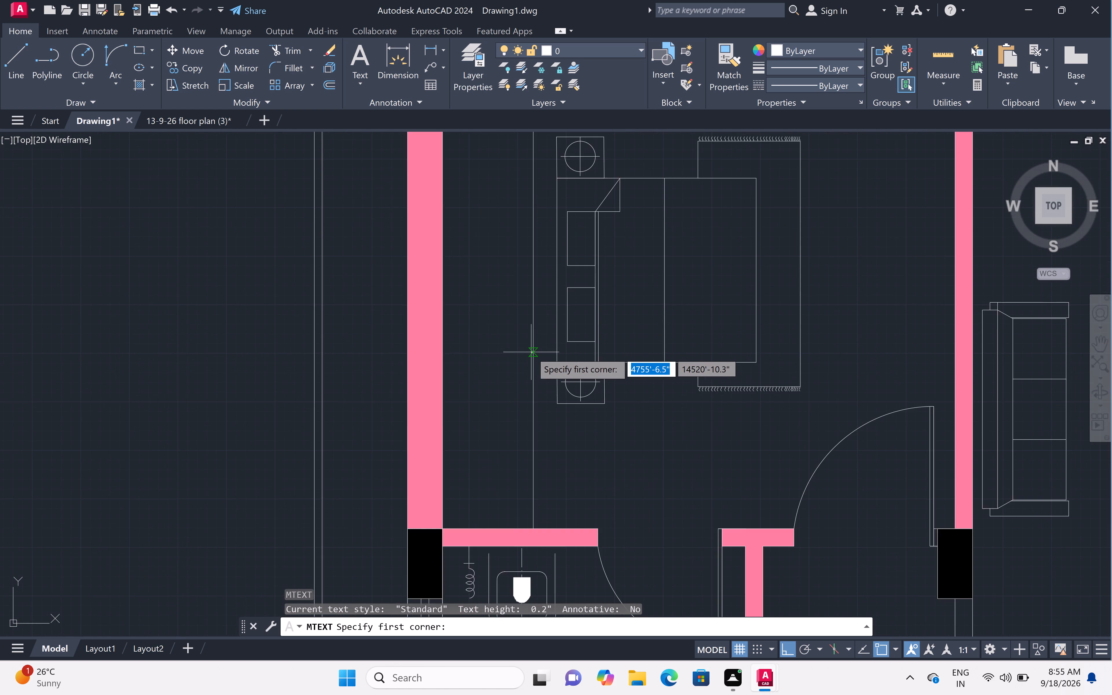
{"action": "left_click", "coordinate": [599, 284]}
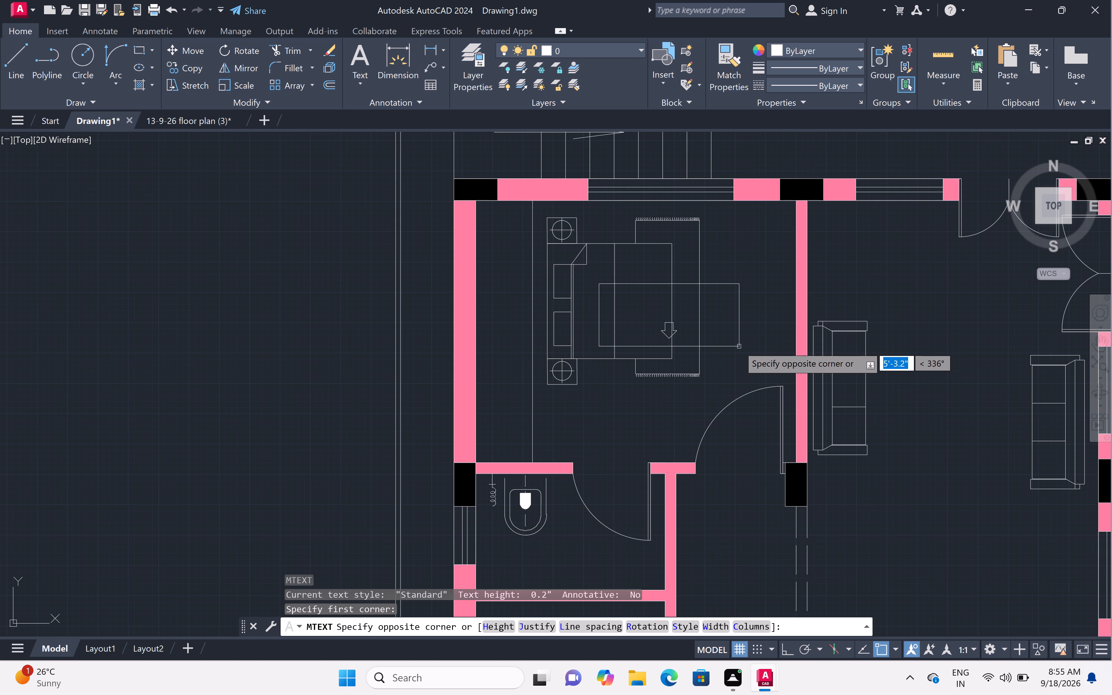
{"action": "left_click", "coordinate": [739, 346]}
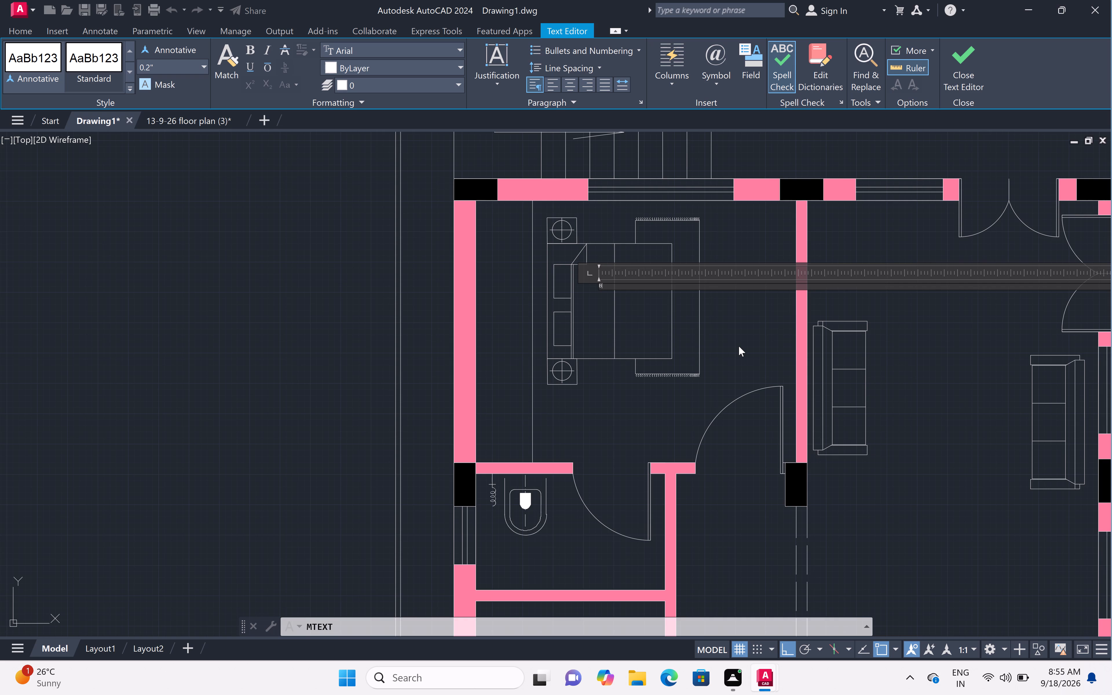
{"action": "type", "text": "ed"}
{"action": "key", "text": "space"}
{"action": "key", "text": "Return"}
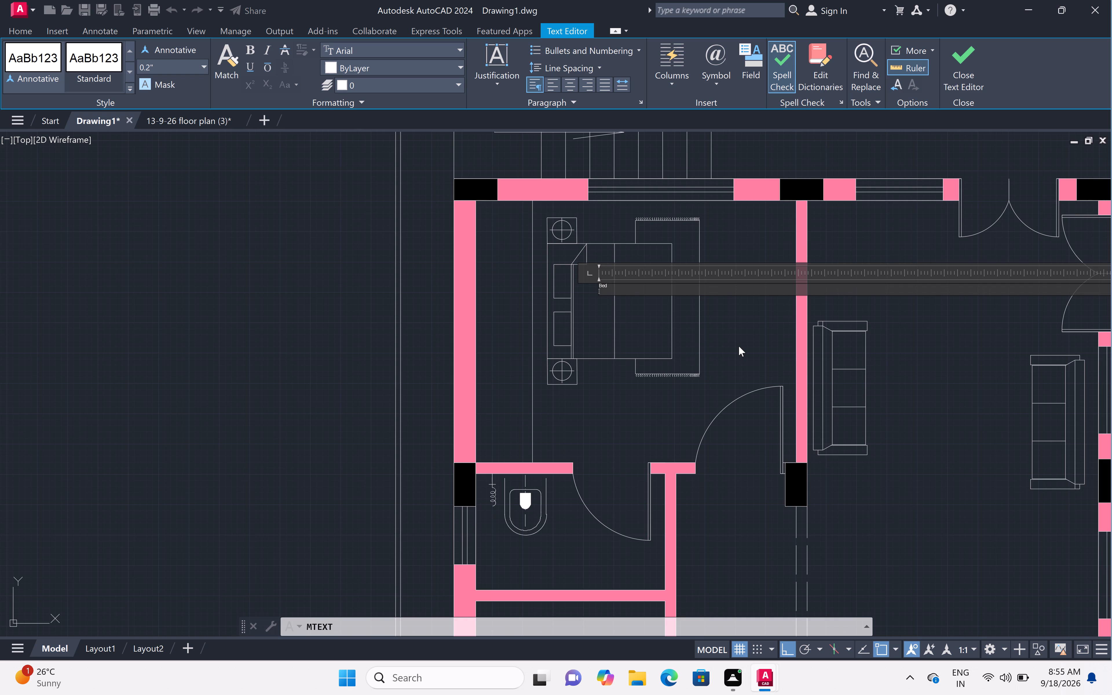
{"action": "type", "text": "11'"}
{"action": "type", "text": "00"}
{"action": "key", "text": "BackSpace"}
{"action": "key", "text": "shift+quotedbl"}
{"action": "key", "text": "x"}
{"action": "type", "text": "9'0\""}
{"action": "left_click", "coordinate": [592, 333]}
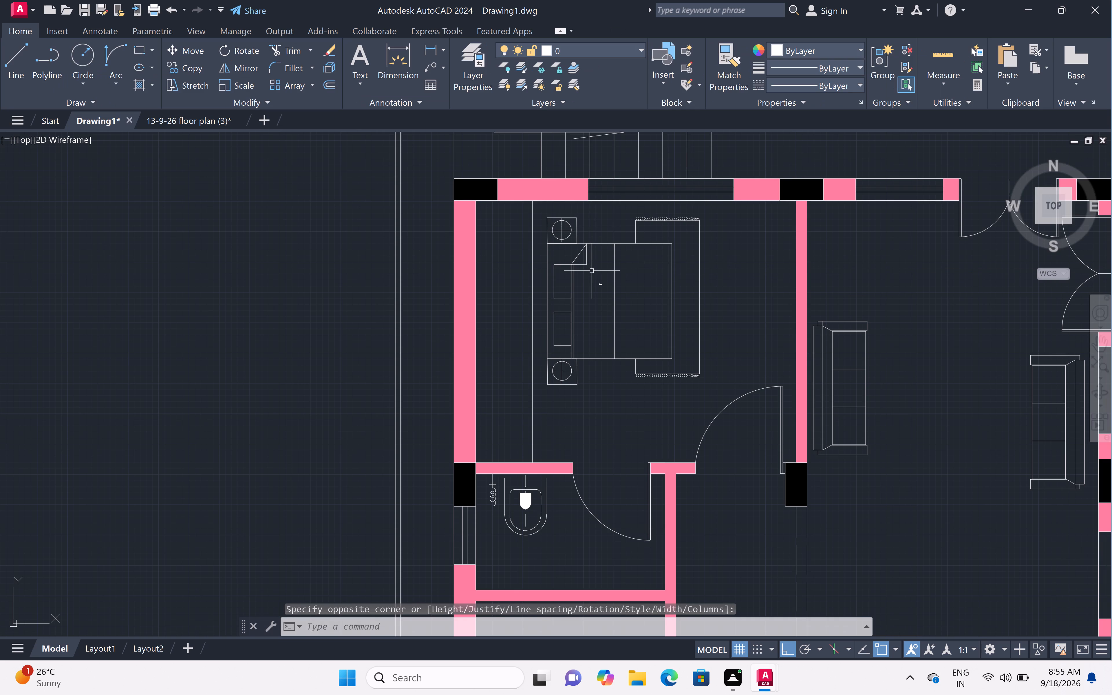
Set the text height of the northwest bedroom's label to 6".
{"action": "left_click", "coordinate": [590, 272]}
{"action": "left_click", "coordinate": [625, 313]}
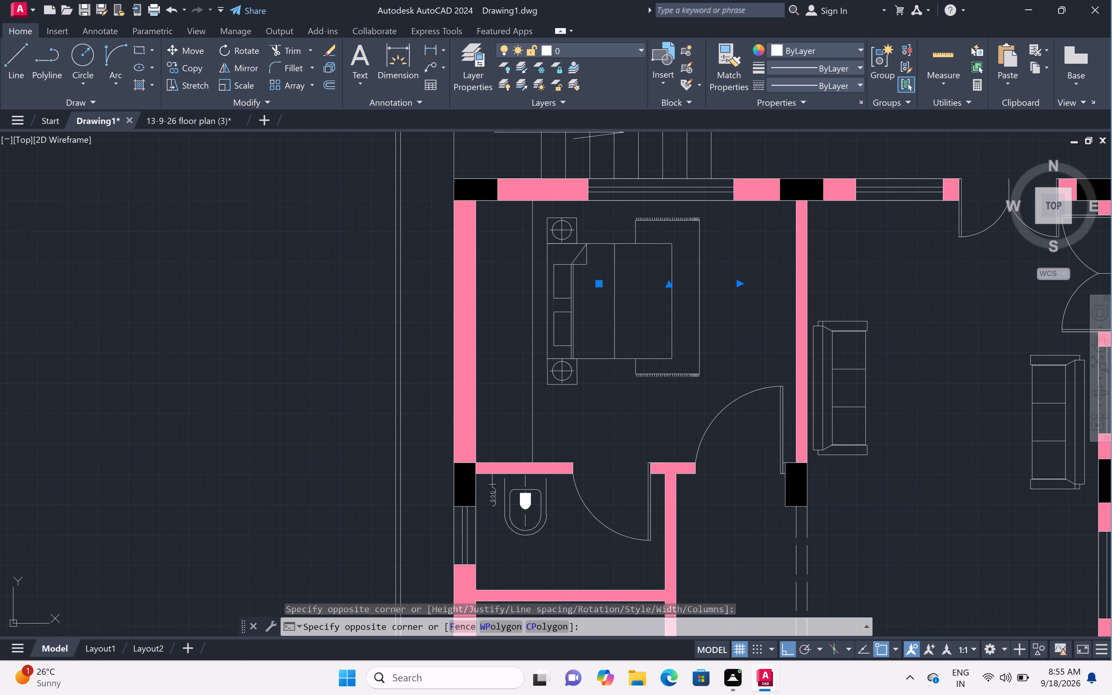
{"action": "right_click", "coordinate": [364, 312]}
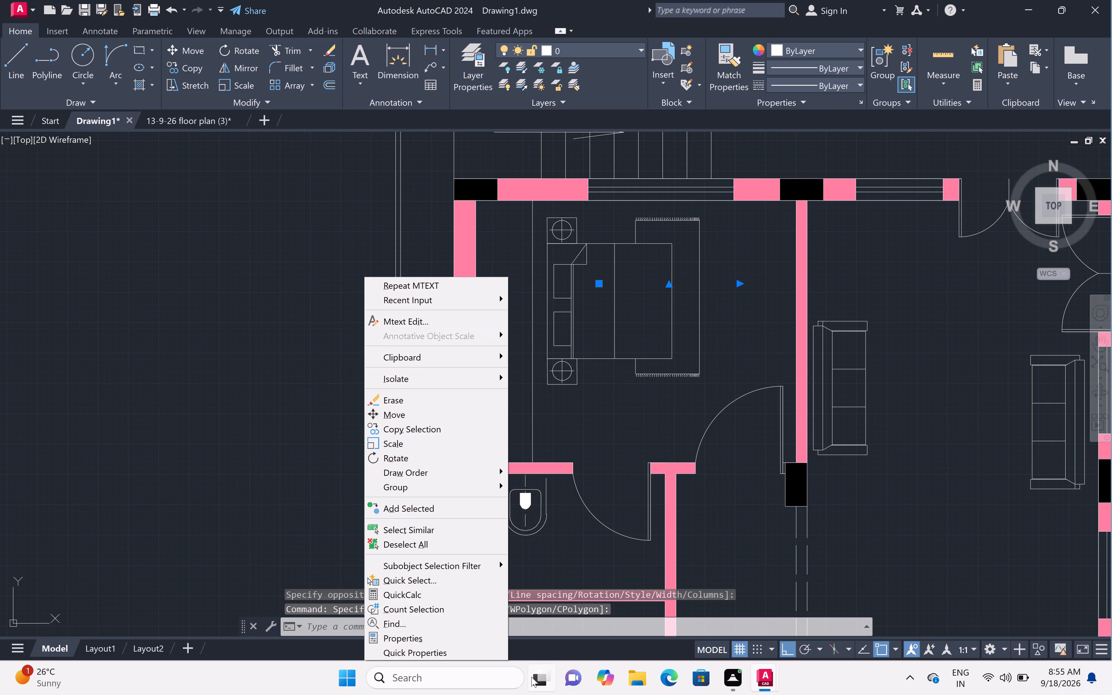
{"action": "left_click", "coordinate": [491, 632]}
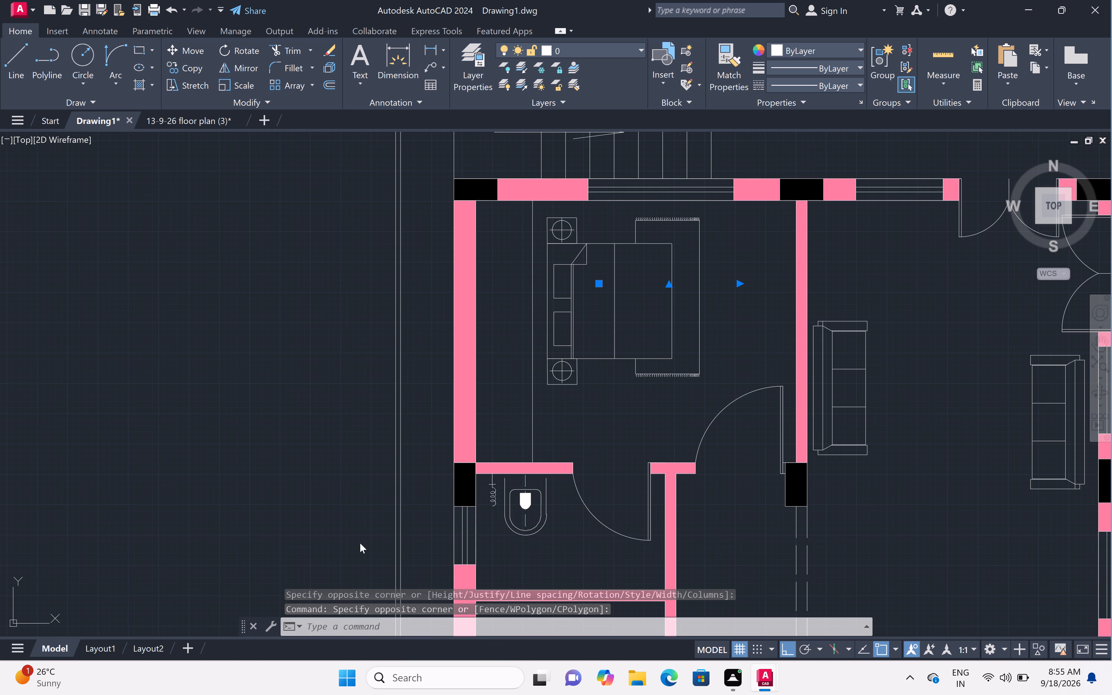
{"action": "left_click", "coordinate": [125, 334]}
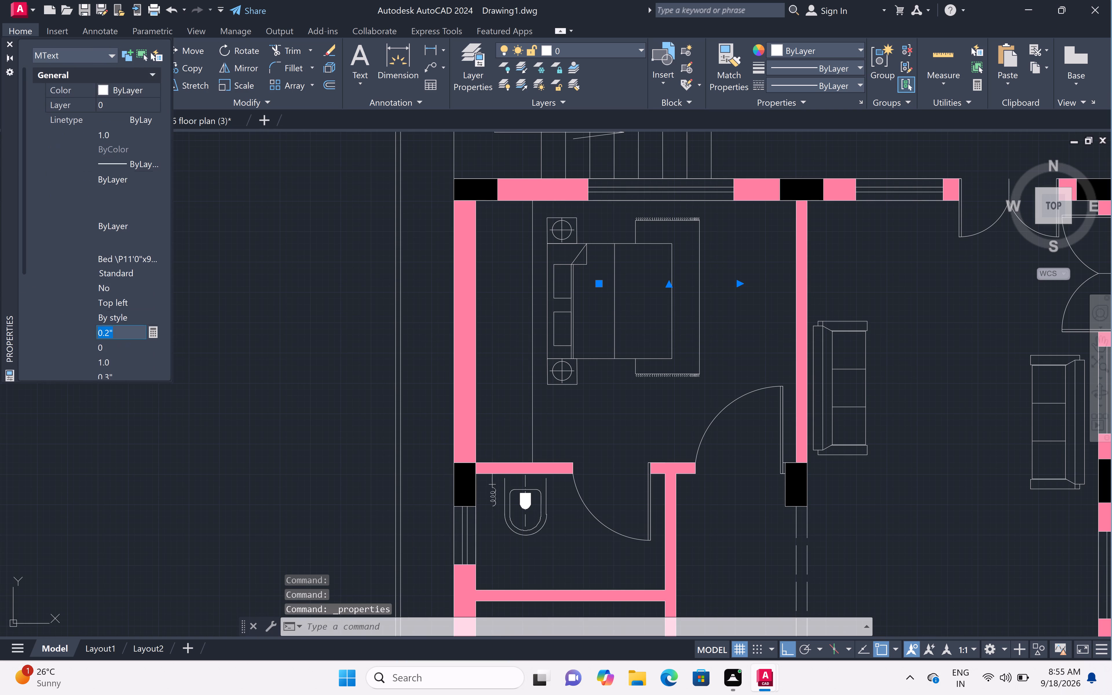
{"action": "key", "text": "BackSpace"}
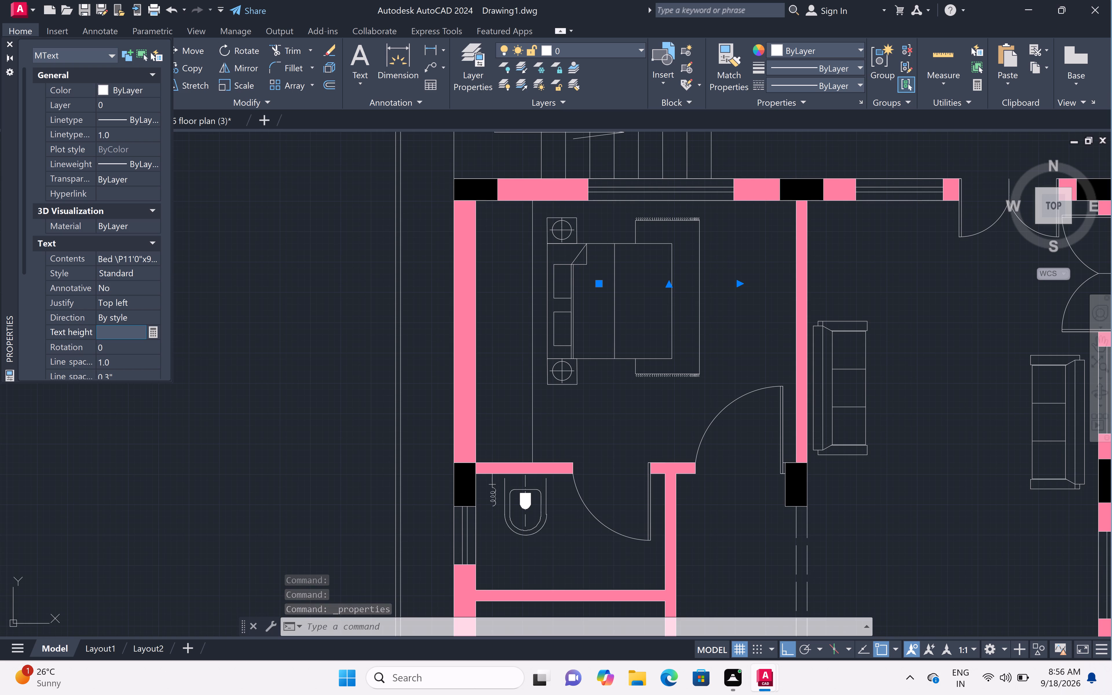
{"action": "type", "text": "6'"}
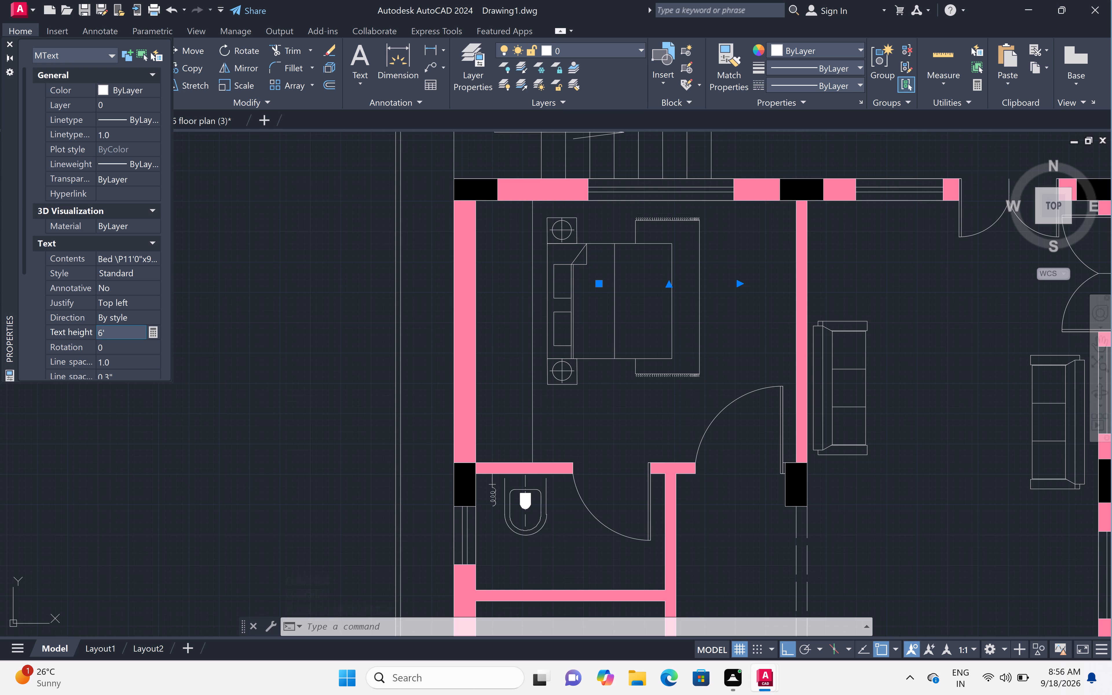
{"action": "key", "text": "BackSpace"}
{"action": "key", "text": "shift+quotedbl"}
{"action": "left_click", "coordinate": [748, 345]}
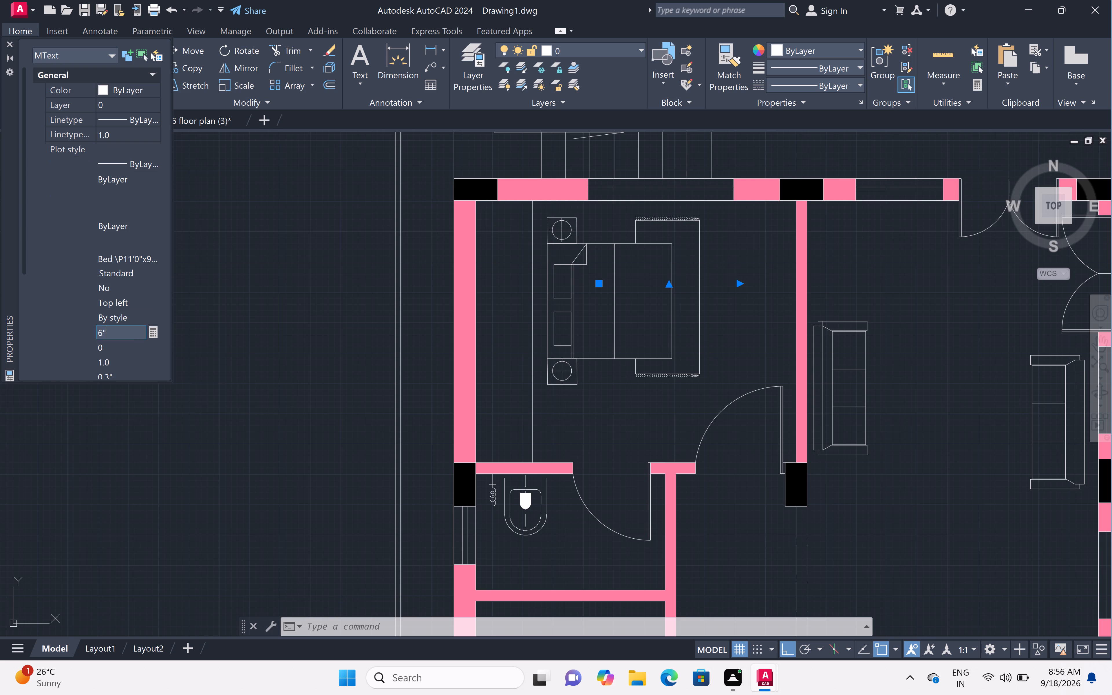
{"action": "key", "text": "Escape"}
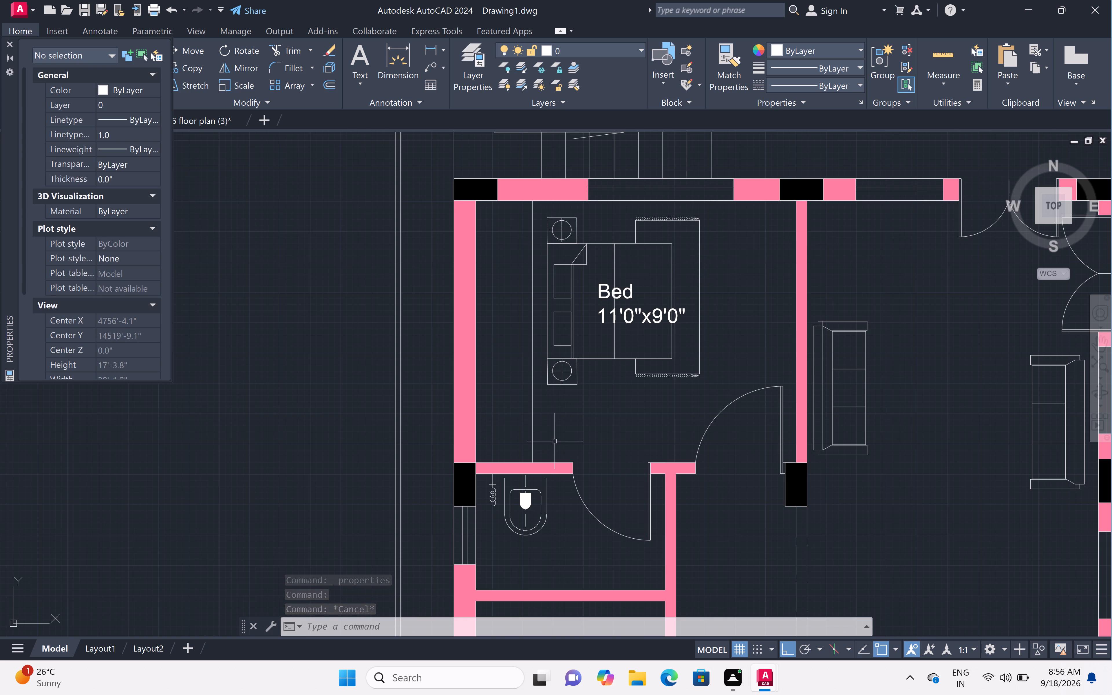
Add a multiline text label reading cub-board in the northwest bedroom, between the bed and the toilet wall.
{"action": "type", "text": "mt"}
{"action": "key", "text": "space"}
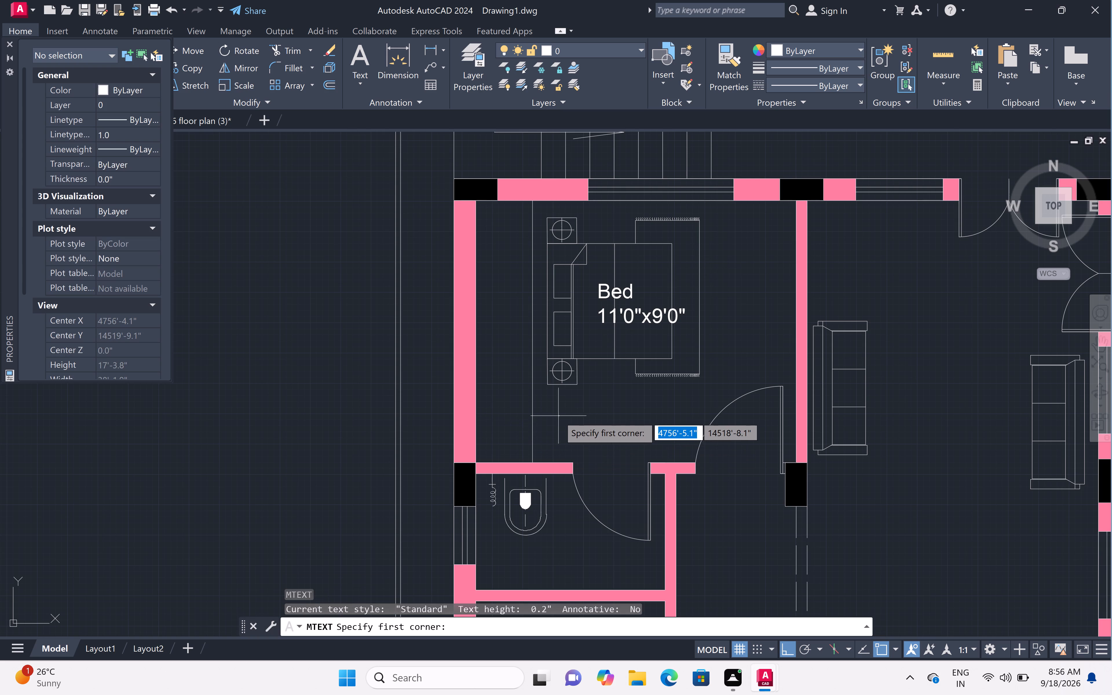
{"action": "scroll", "coordinate": [558, 416], "scroll_direction": "up", "scroll_amount": 1}
{"action": "left_click", "coordinate": [555, 416]}
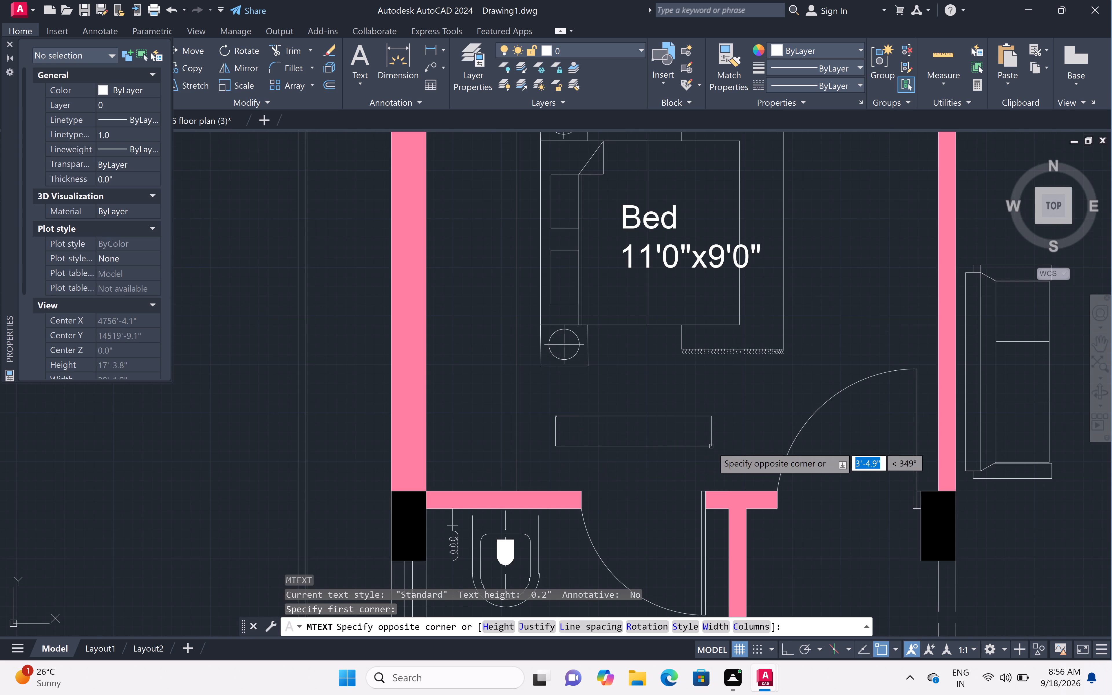
{"action": "left_click", "coordinate": [711, 447]}
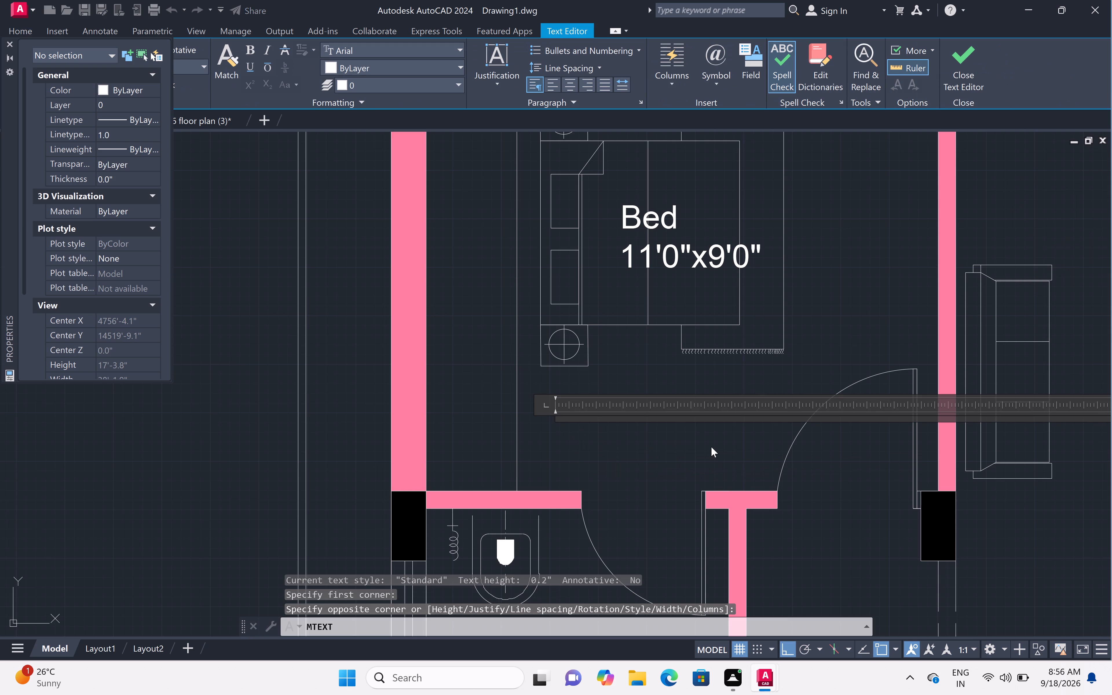
{"action": "type", "text": "cu"}
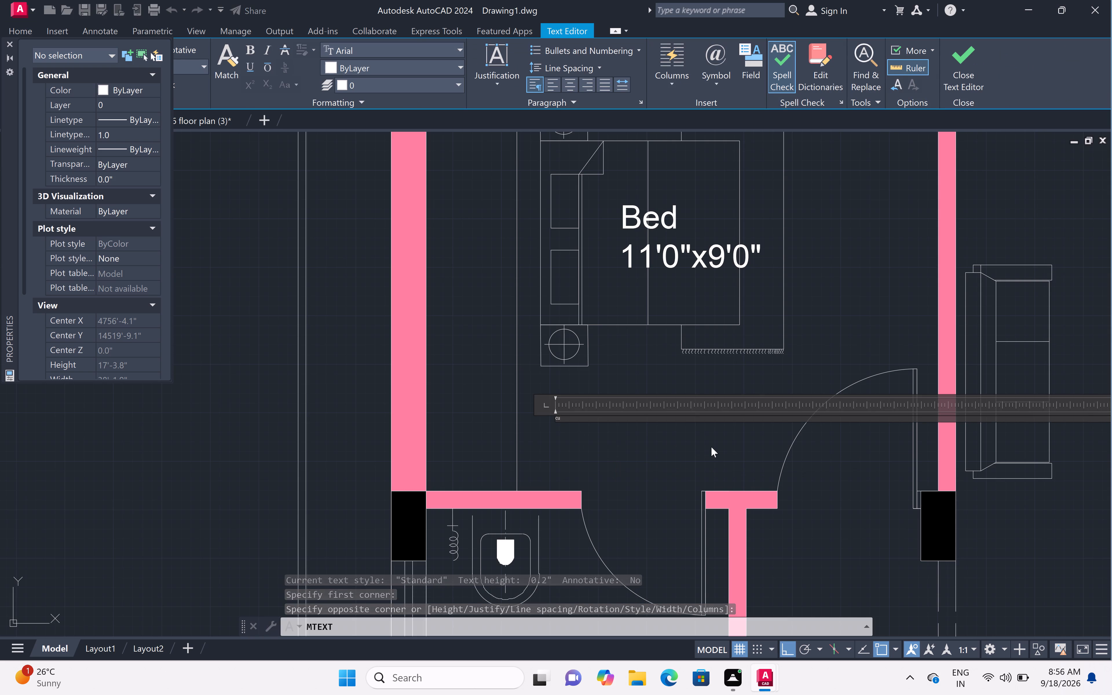
{"action": "key", "text": "b"}
{"action": "type", "text": "-board"}
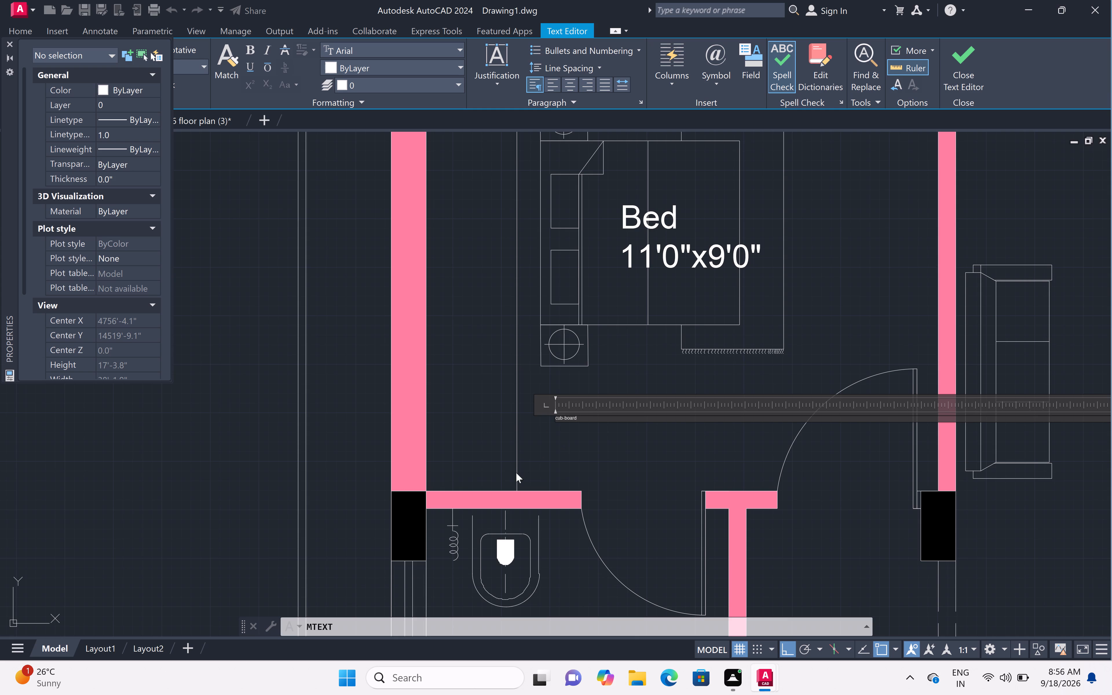
{"action": "left_click", "coordinate": [553, 454]}
Set the text height of the cub-board label to 6".
{"action": "left_click", "coordinate": [536, 397]}
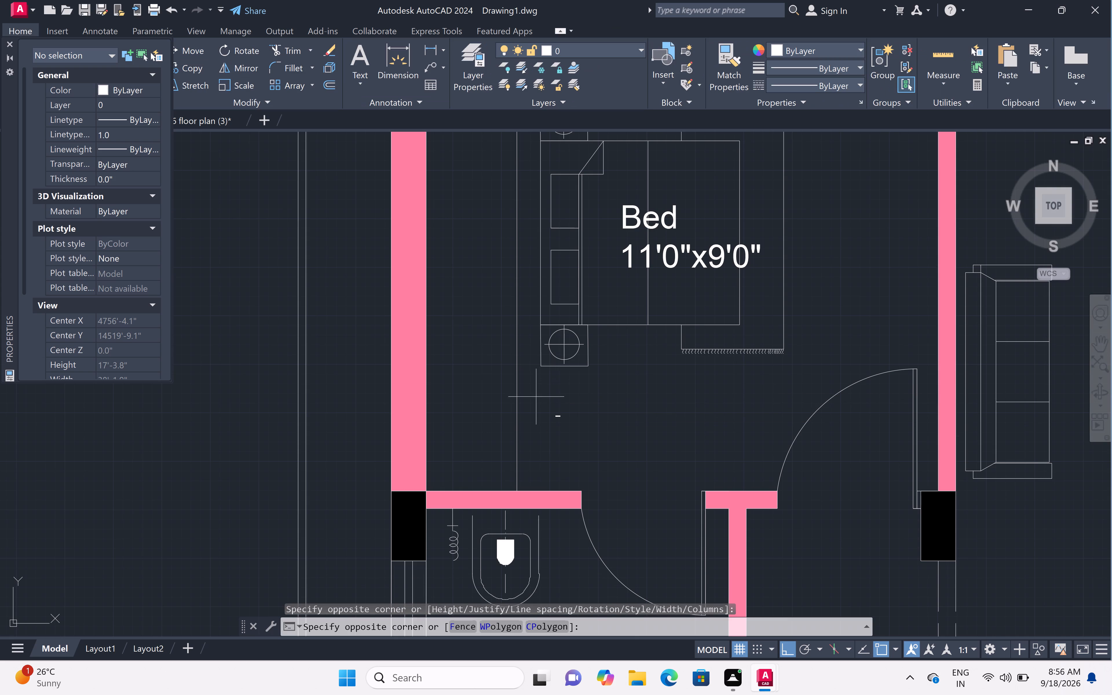
{"action": "left_click", "coordinate": [604, 467]}
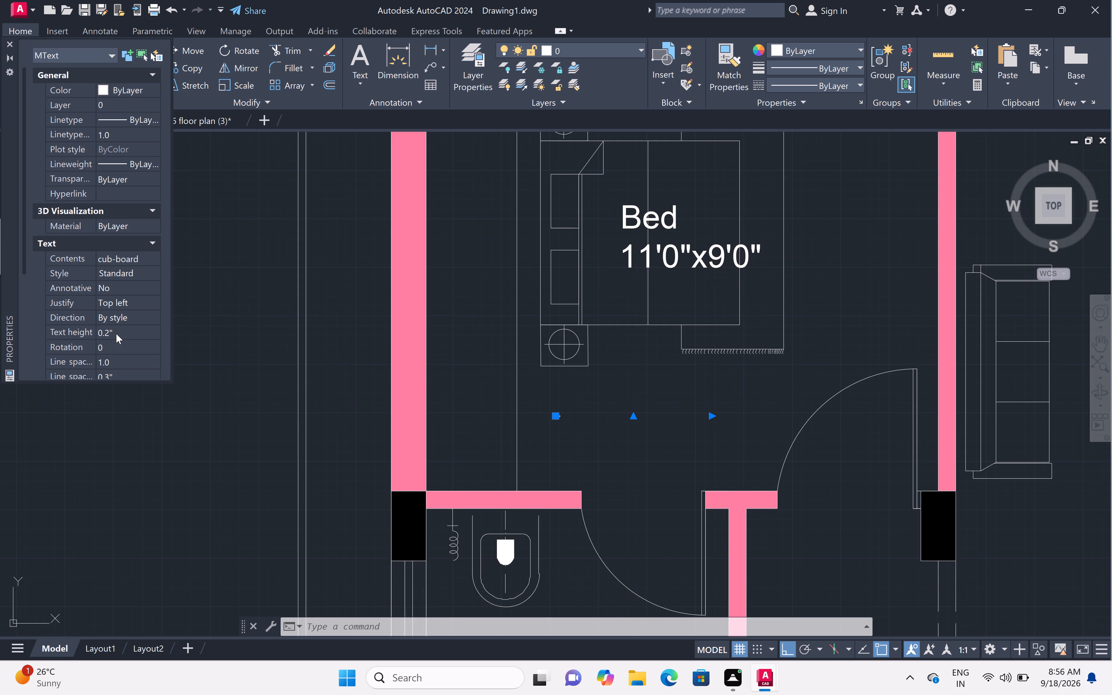
{"action": "left_click", "coordinate": [123, 329]}
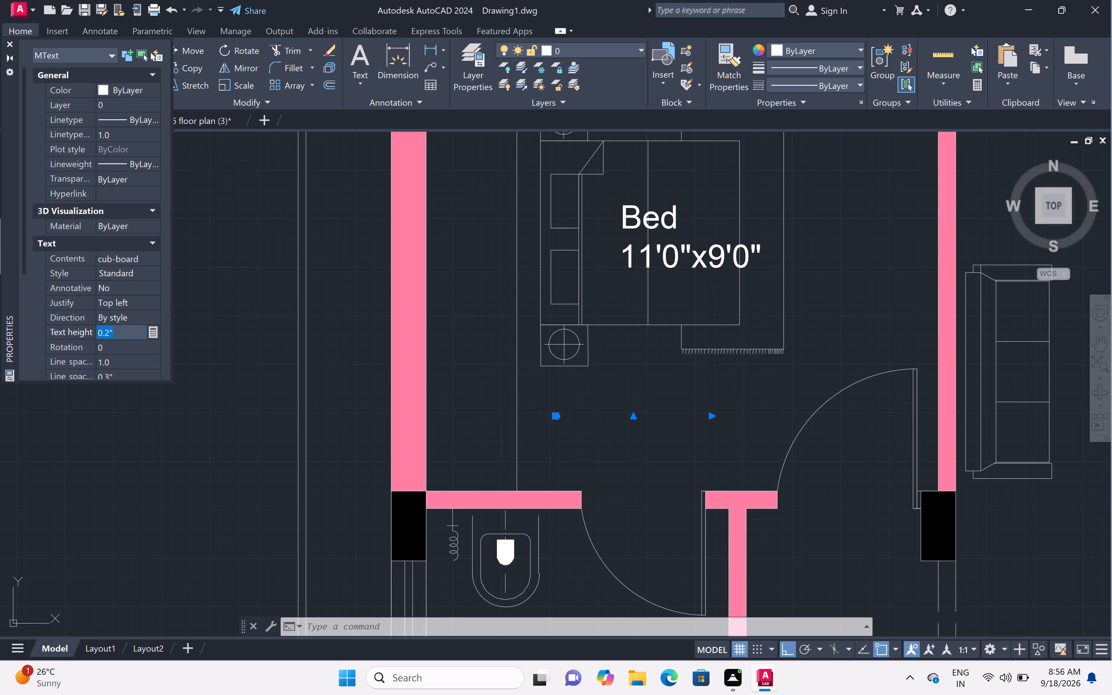
{"action": "key", "text": "BackSpace"}
{"action": "key", "text": "BackSpace"}
{"action": "key", "text": "BackSpace"}
{"action": "key", "text": "BackSpace"}
{"action": "key", "text": "BackSpace"}
{"action": "key", "text": "BackSpace"}
{"action": "key", "text": "BackSpace"}
{"action": "key", "text": "BackSpace"}
{"action": "key", "text": "BackSpace"}
{"action": "key", "text": "BackSpace"}
{"action": "type", "text": "6\""}
{"action": "left_click", "coordinate": [624, 473]}
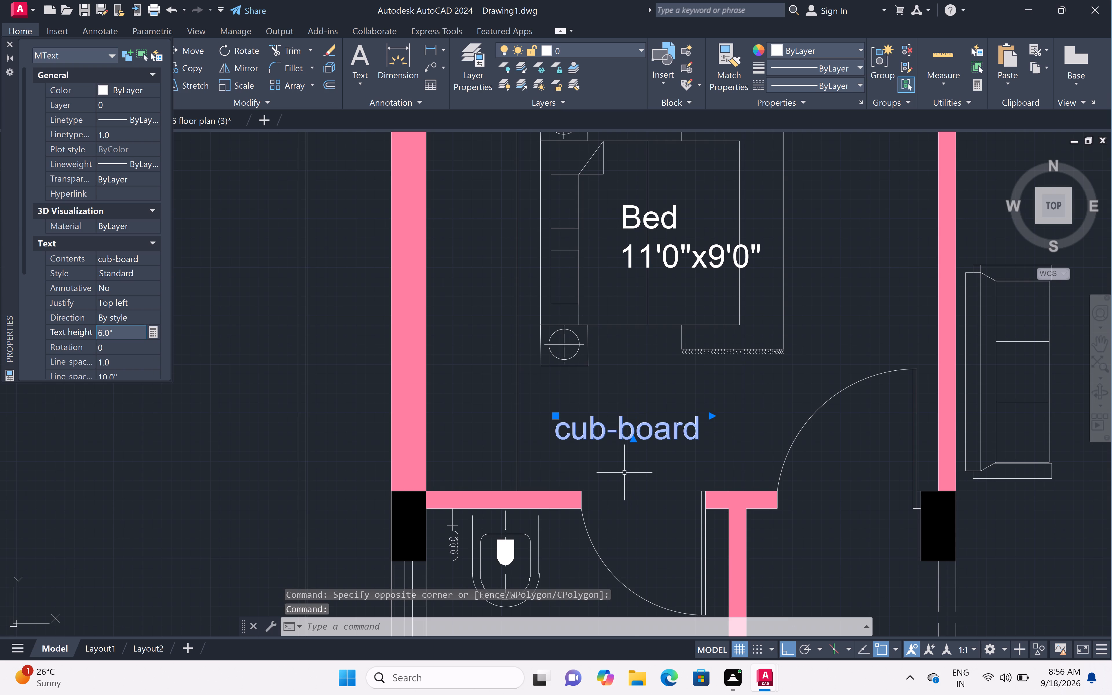
{"action": "key", "text": "Escape"}
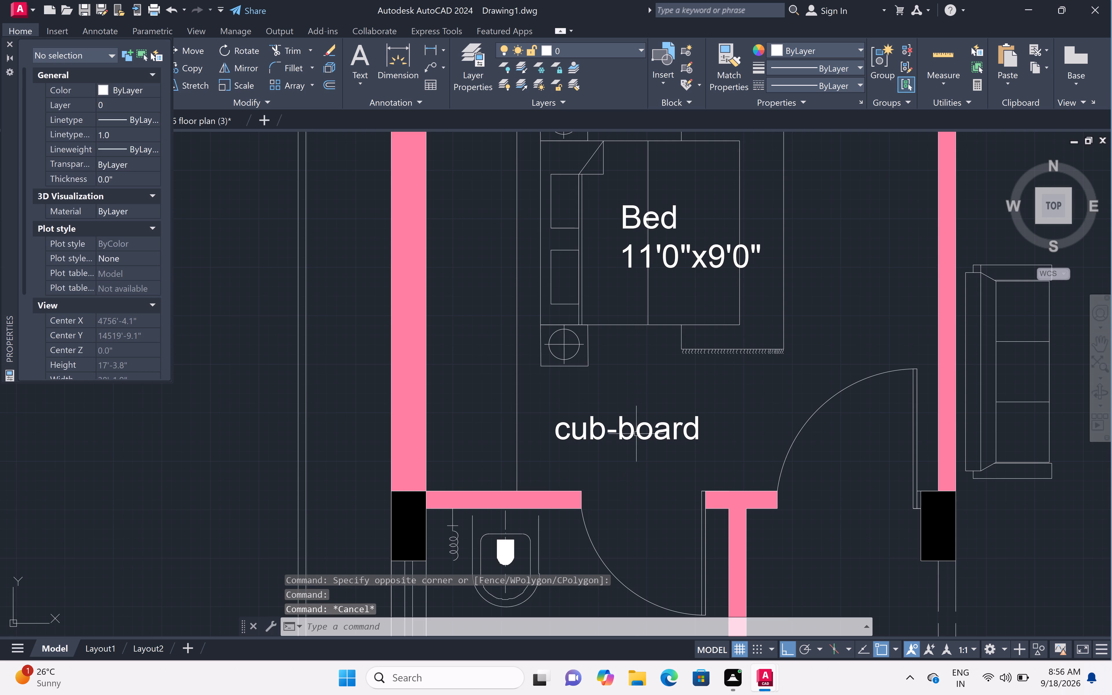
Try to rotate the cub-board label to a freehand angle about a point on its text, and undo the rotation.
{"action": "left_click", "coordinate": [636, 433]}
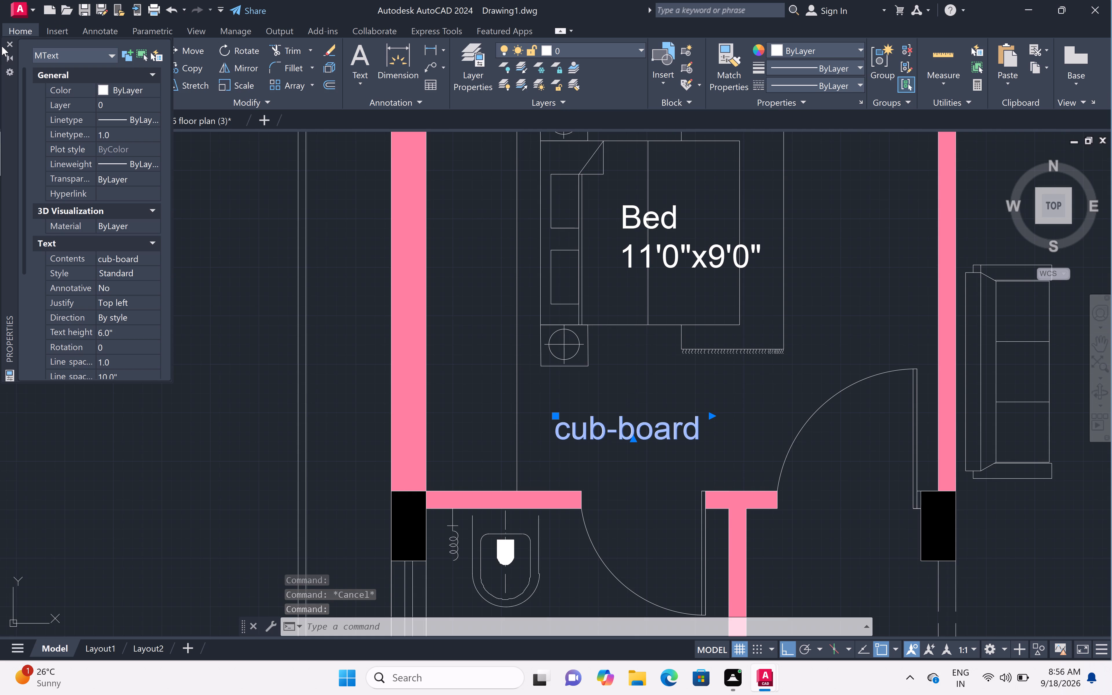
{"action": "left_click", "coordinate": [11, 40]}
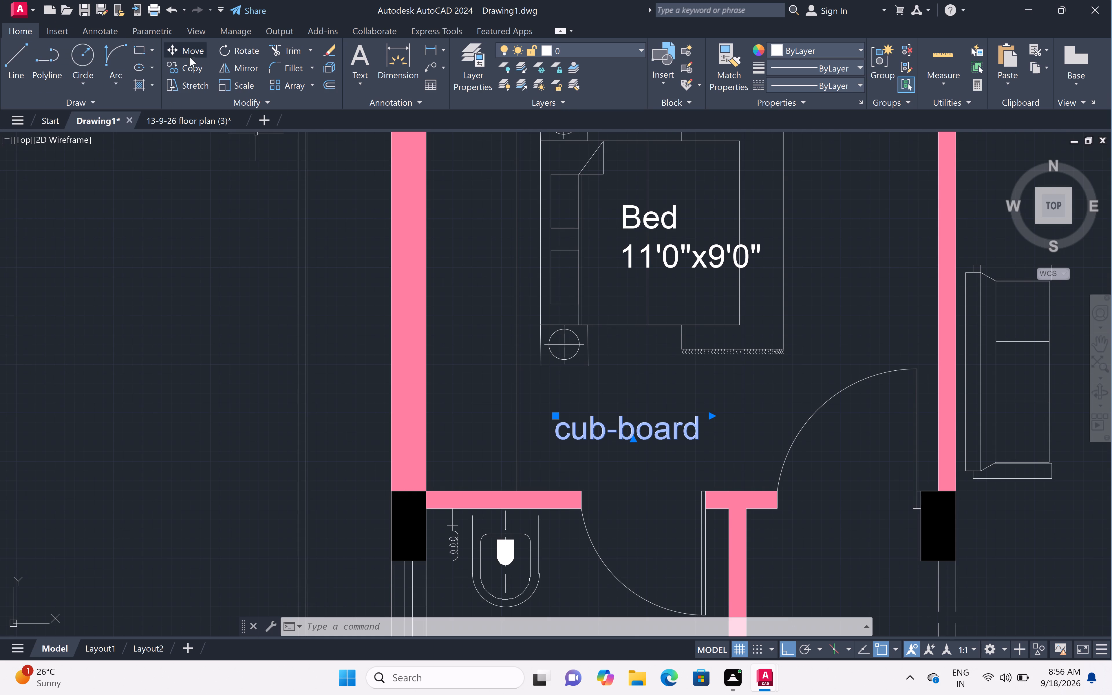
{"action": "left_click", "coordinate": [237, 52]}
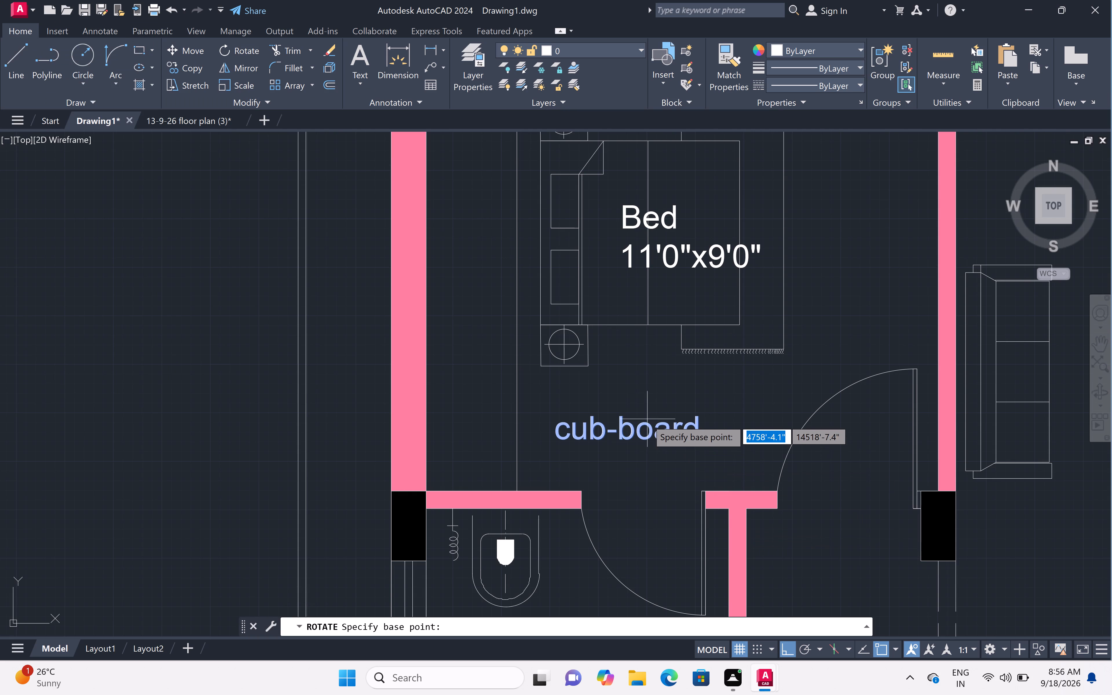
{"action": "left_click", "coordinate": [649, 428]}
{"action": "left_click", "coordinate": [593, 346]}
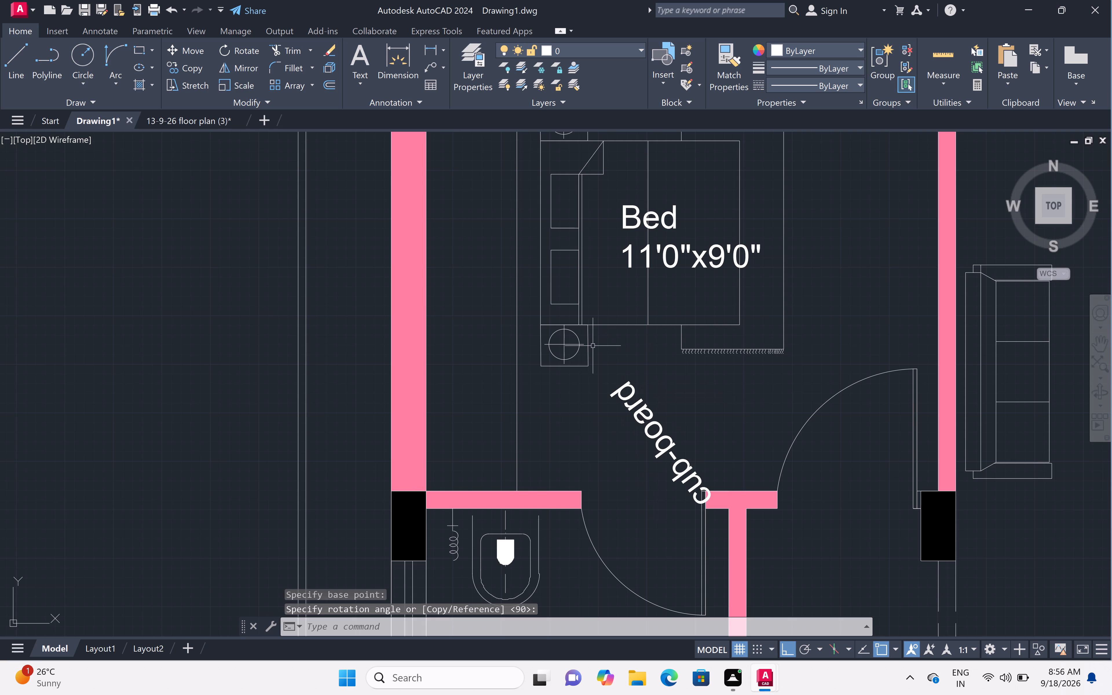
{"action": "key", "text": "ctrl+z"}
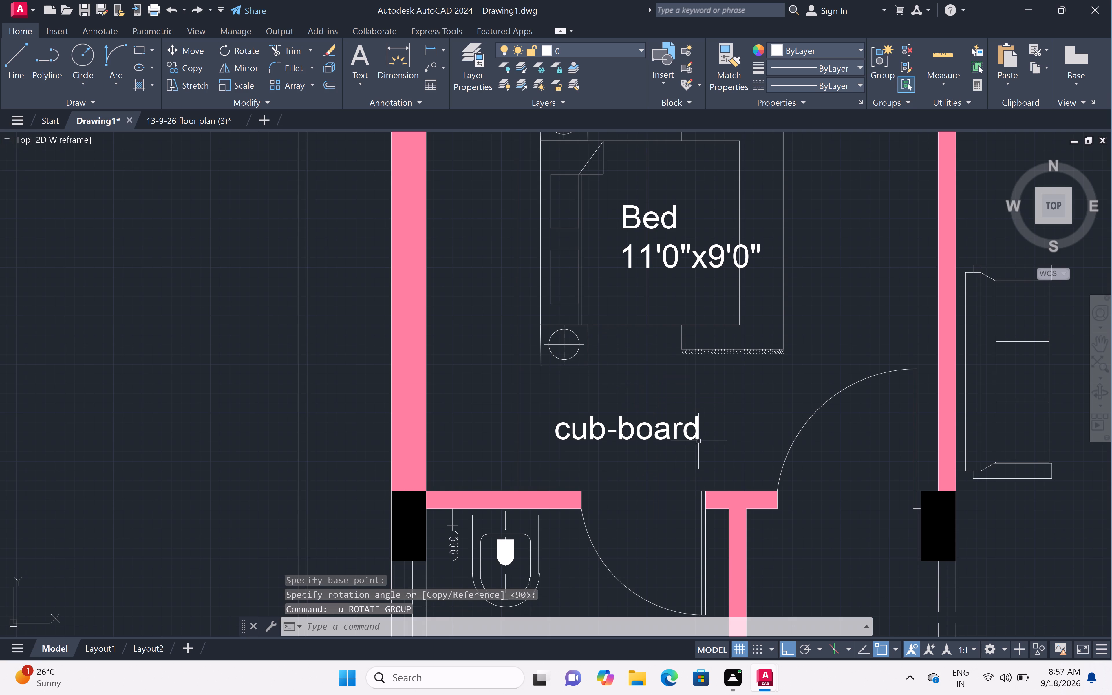
Rotate the cub-board label 90° about a point on its text so it reads vertically, bottom to top.
{"action": "left_click", "coordinate": [688, 433]}
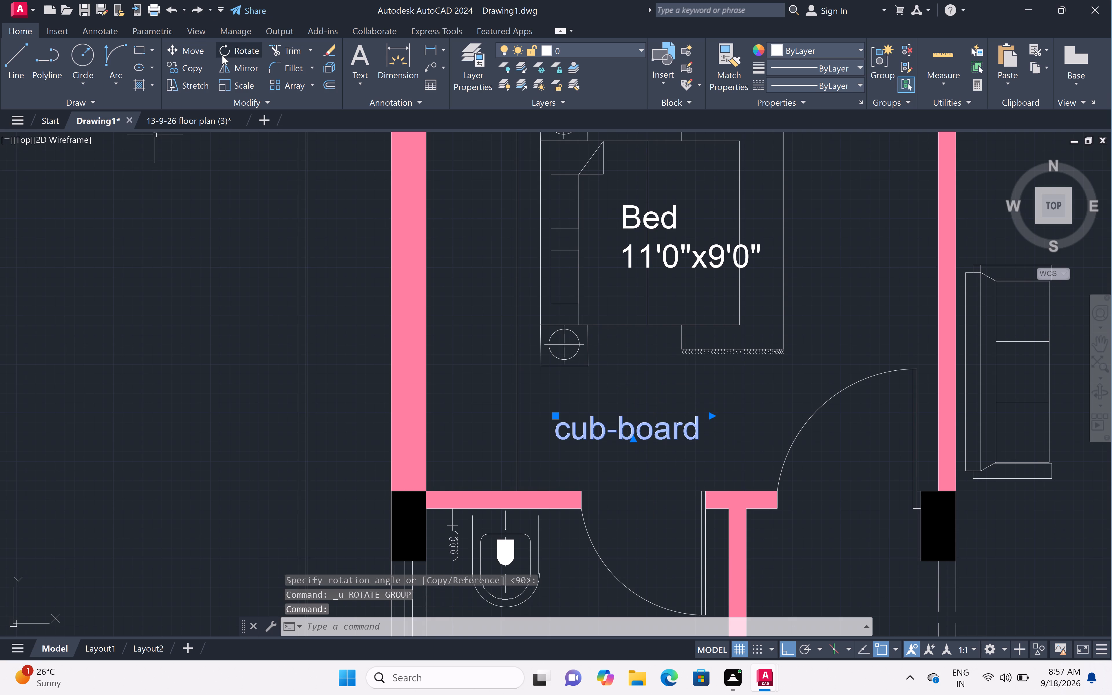
{"action": "left_click", "coordinate": [228, 52]}
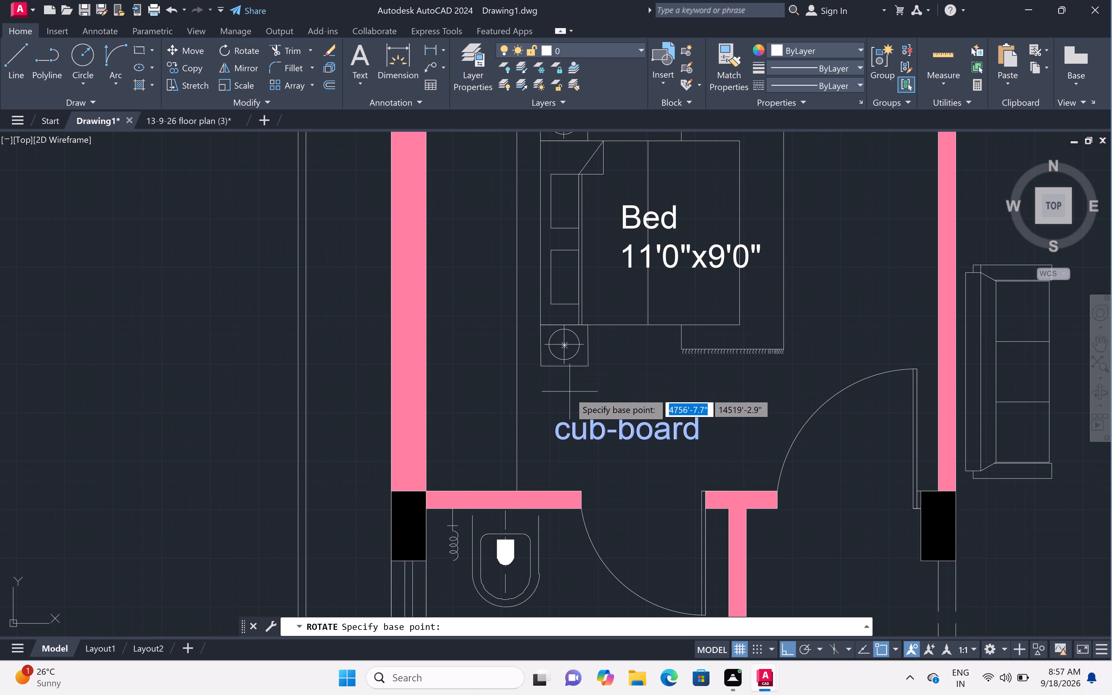
{"action": "left_click", "coordinate": [620, 431]}
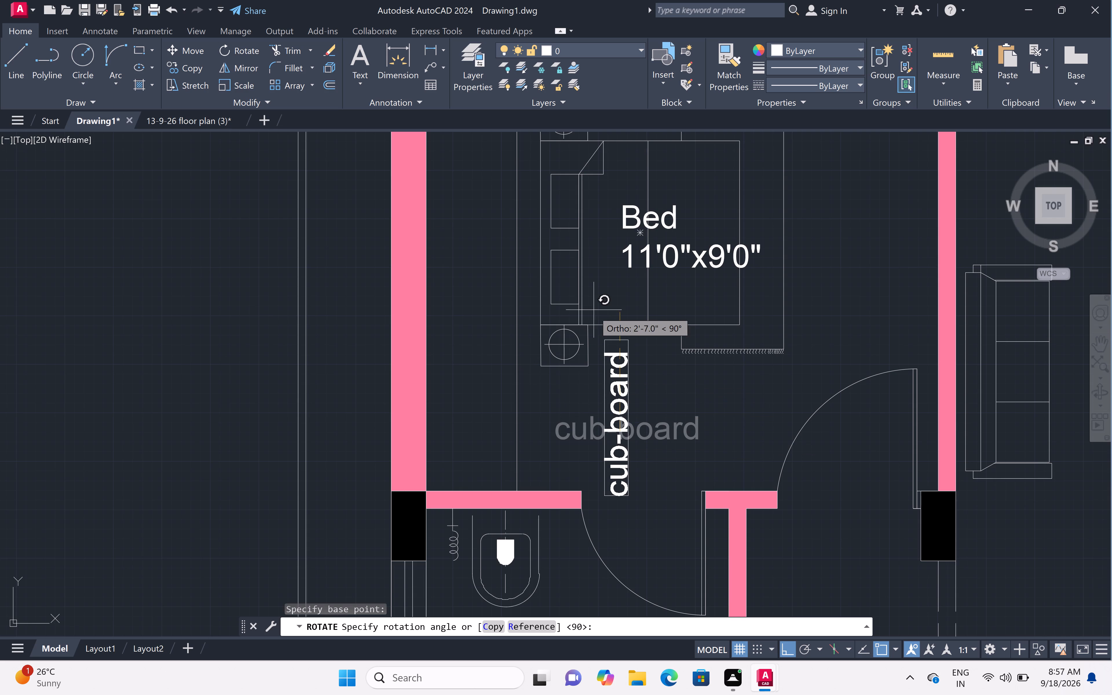
{"action": "left_click", "coordinate": [595, 282]}
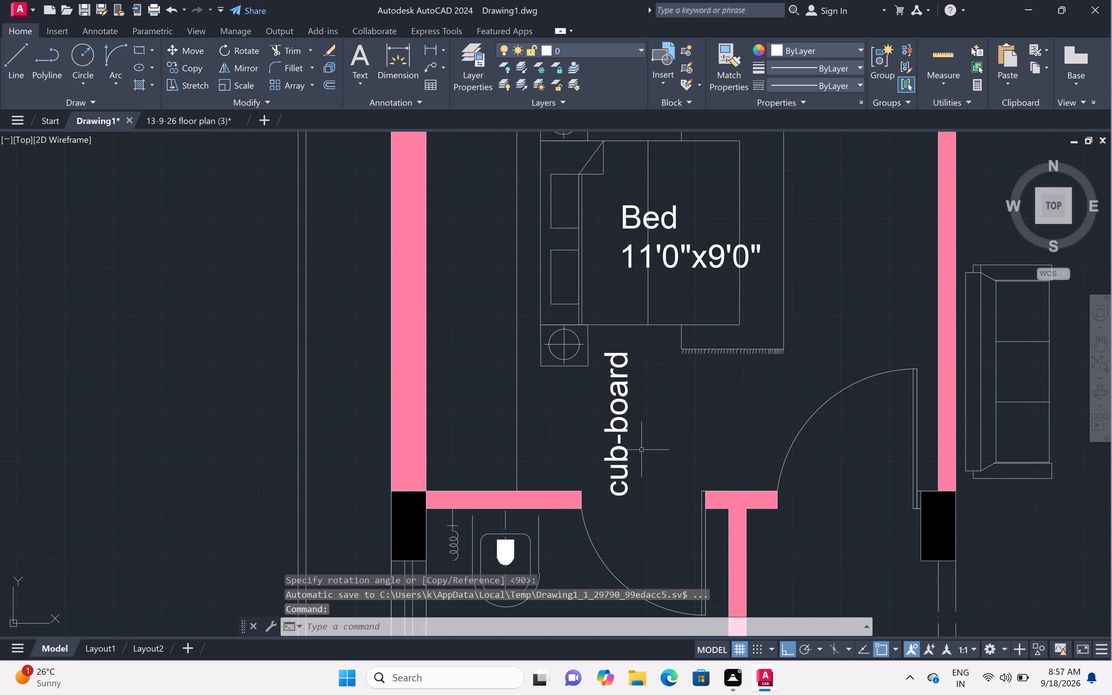
Move the vertical cub-board label, with ortho off, into the narrow strip between the northwest bedroom's west wall and the bed.
{"action": "left_click", "coordinate": [614, 438]}
{"action": "left_click", "coordinate": [622, 414]}
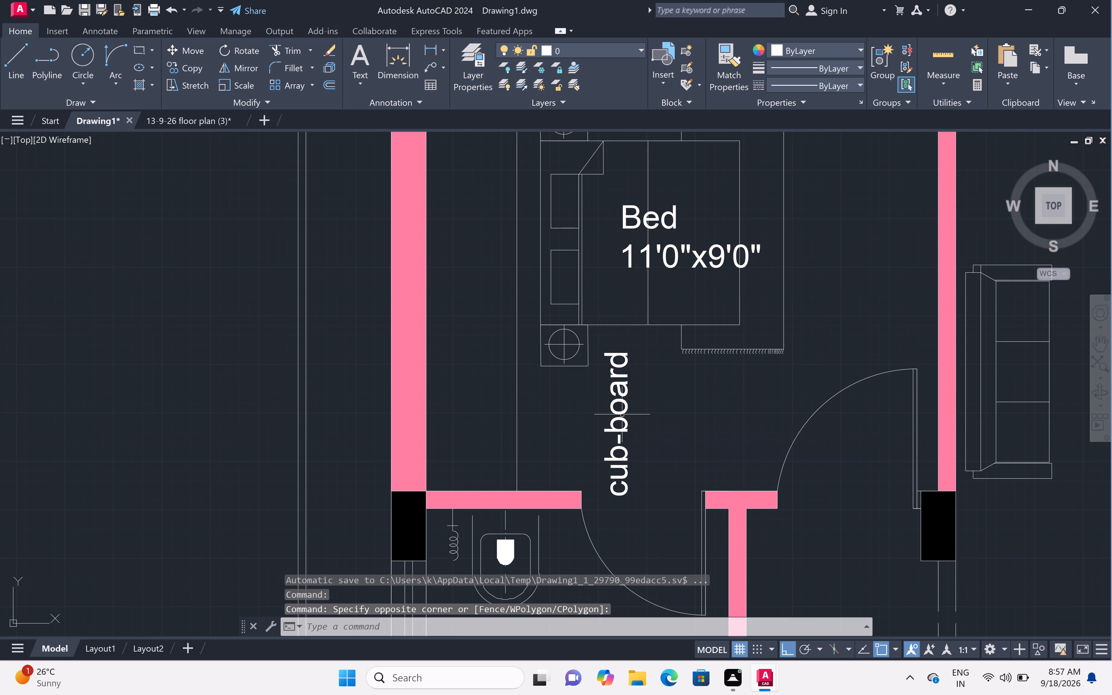
{"action": "left_click", "coordinate": [619, 417]}
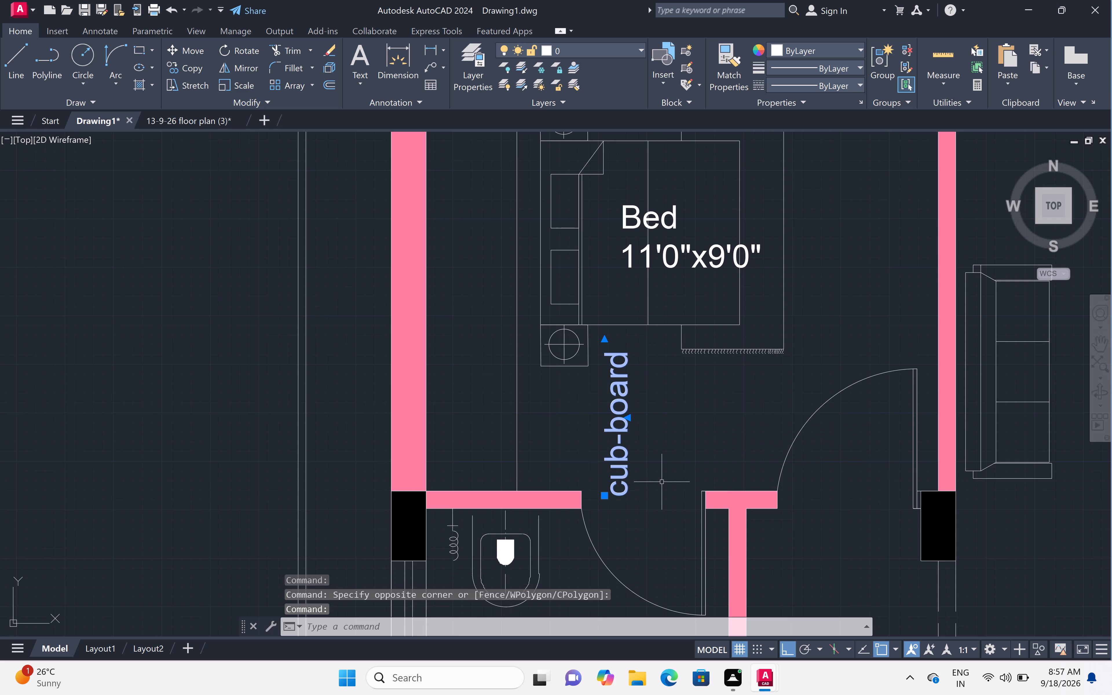
{"action": "type", "text": "m"}
{"action": "key", "text": "space"}
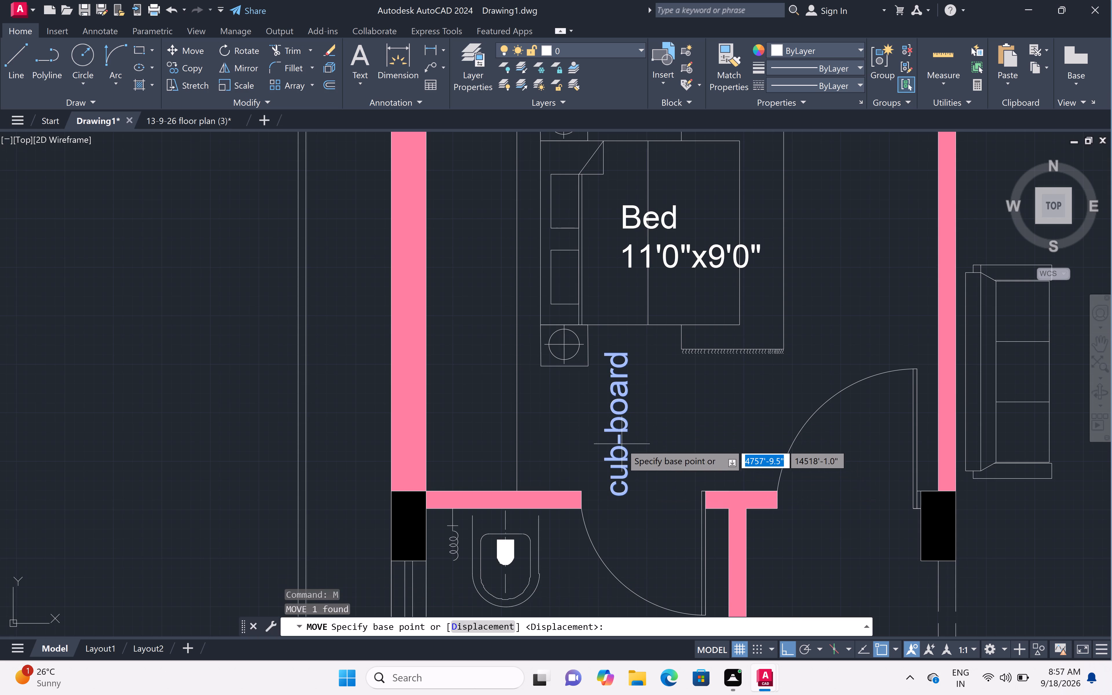
{"action": "left_click", "coordinate": [622, 449]}
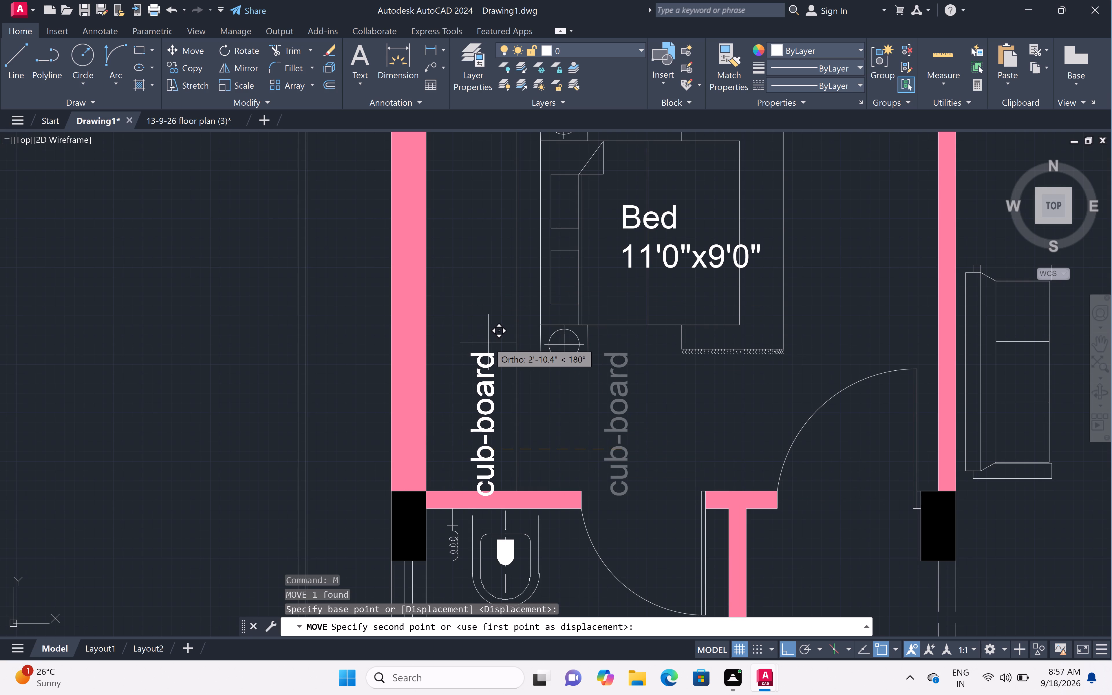
{"action": "key", "text": "F8"}
{"action": "scroll", "coordinate": [490, 299], "scroll_direction": "down", "scroll_amount": 3}
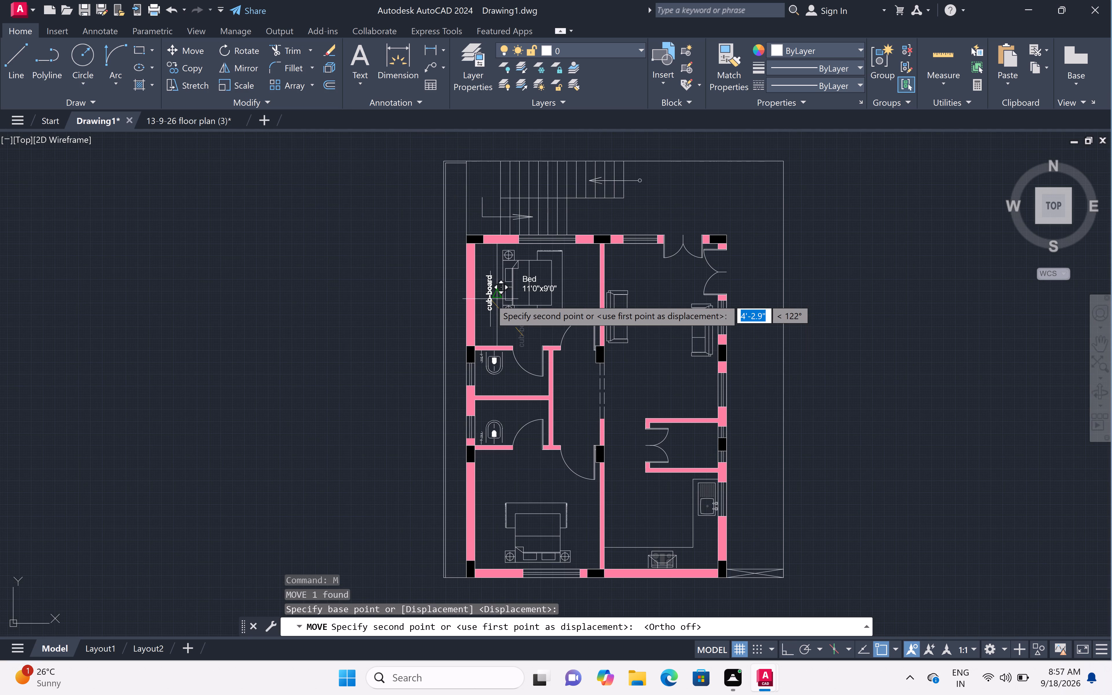
{"action": "scroll", "coordinate": [489, 297], "scroll_direction": "up", "scroll_amount": 3}
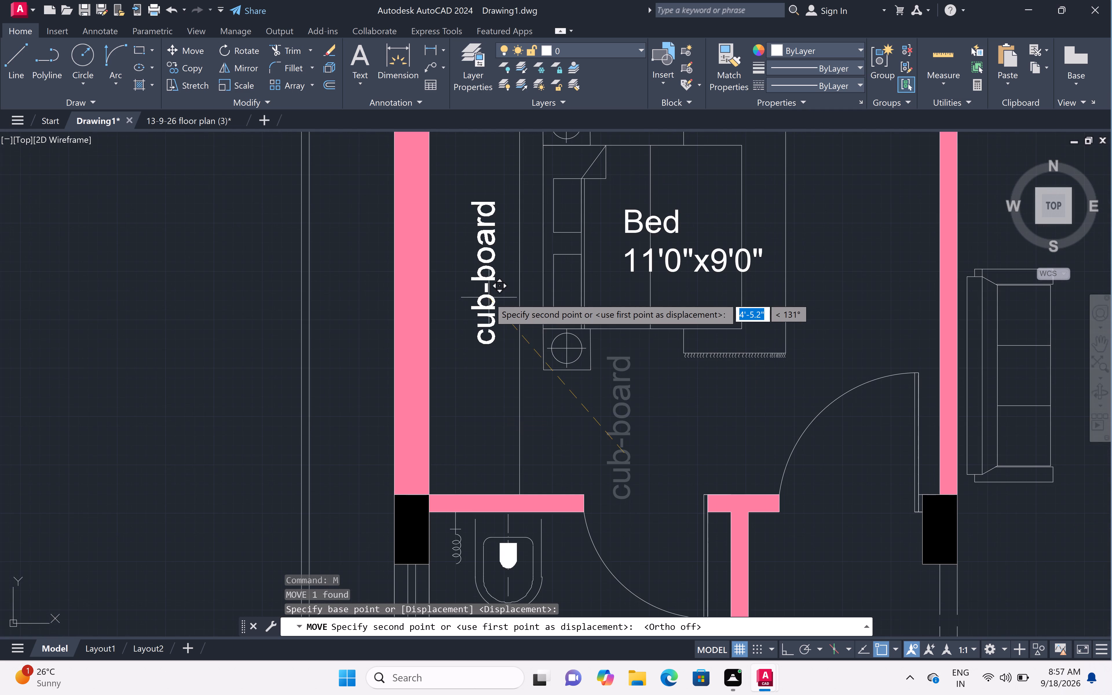
{"action": "scroll", "coordinate": [489, 297], "scroll_direction": "down", "scroll_amount": 1}
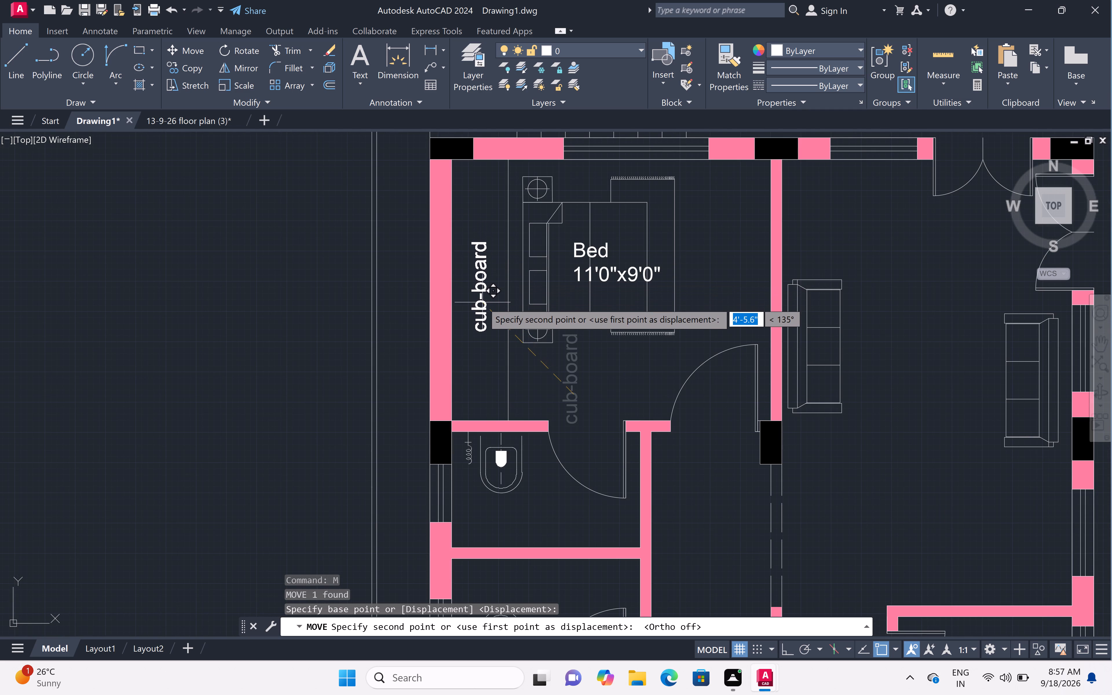
{"action": "scroll", "coordinate": [482, 302], "scroll_direction": "up", "scroll_amount": 1}
{"action": "double_click", "coordinate": [483, 289]}
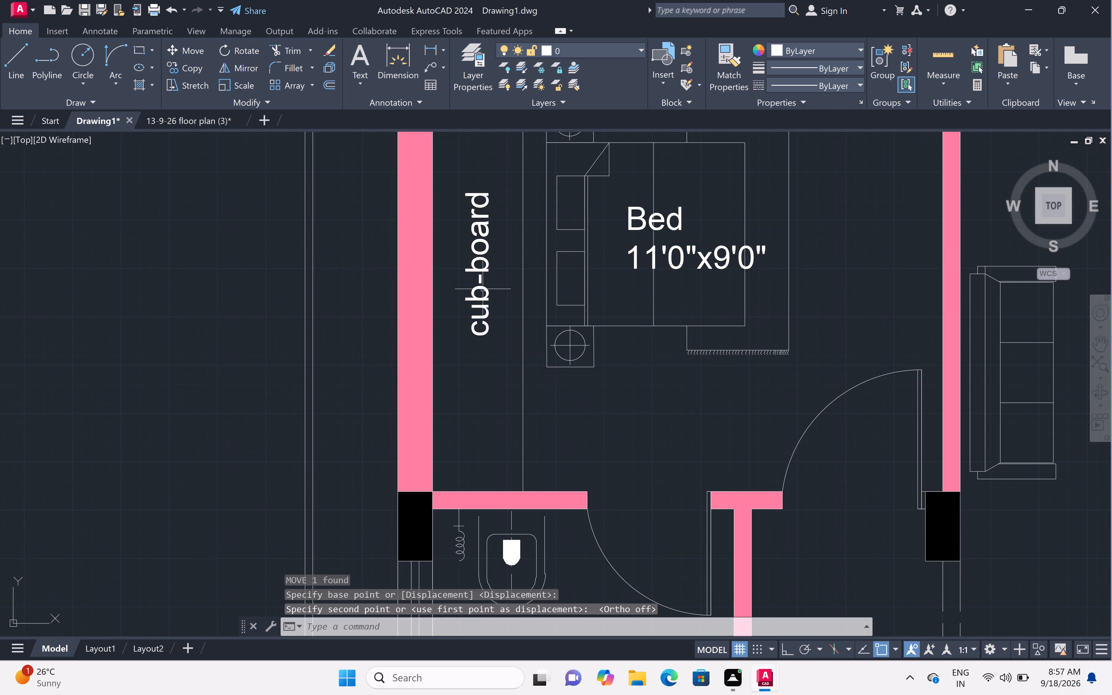
Add a two-line multiline text label reading Toilet and 6'6"x4'0" just south of the WC in the northern toilet.
{"action": "scroll", "coordinate": [478, 293], "scroll_direction": "down", "scroll_amount": 4}
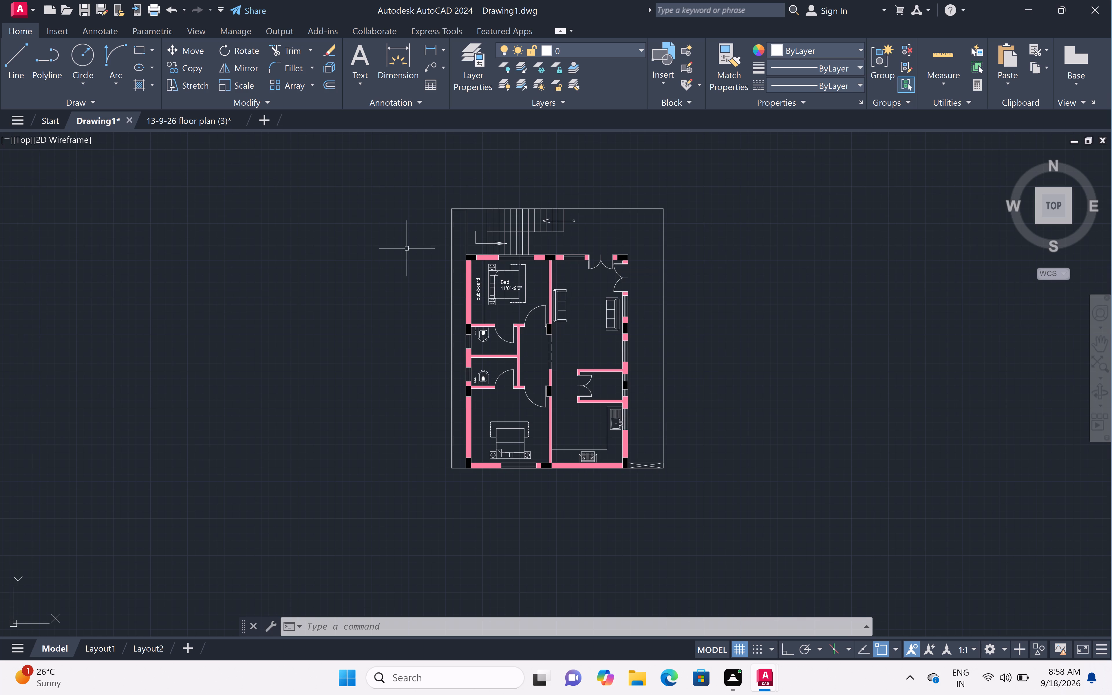
{"action": "scroll", "coordinate": [418, 253], "scroll_direction": "down", "scroll_amount": 1}
{"action": "scroll", "coordinate": [429, 299], "scroll_direction": "up", "scroll_amount": 4}
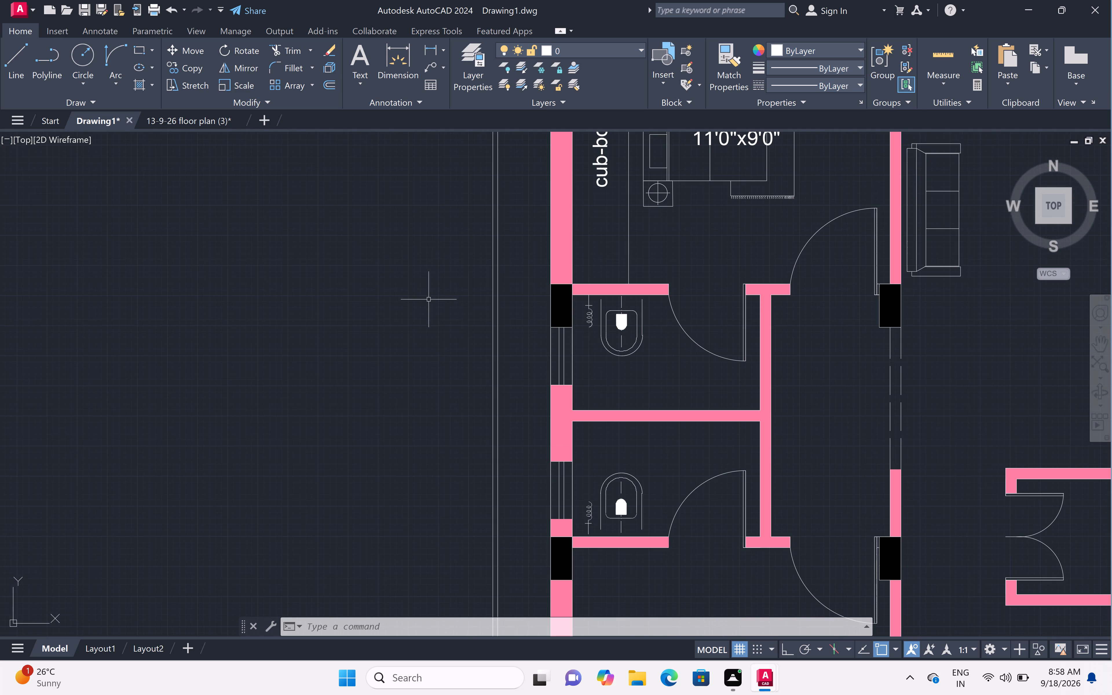
{"action": "key", "text": "m"}
{"action": "type", "text": "t"}
{"action": "key", "text": "space"}
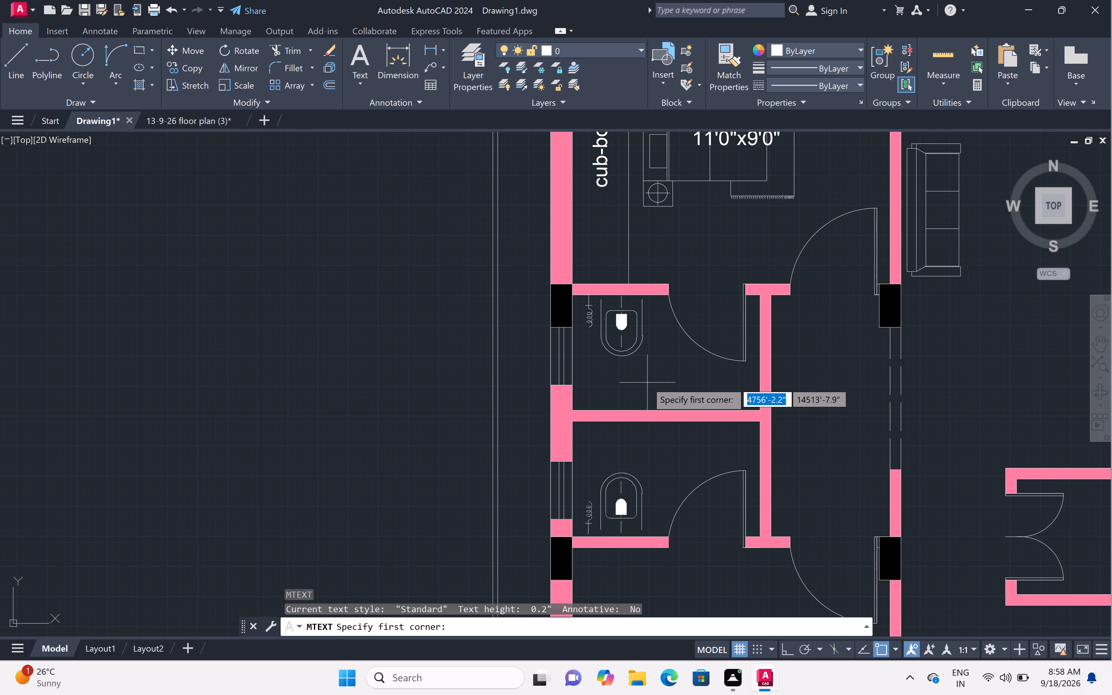
{"action": "scroll", "coordinate": [647, 383], "scroll_direction": "up", "scroll_amount": 1}
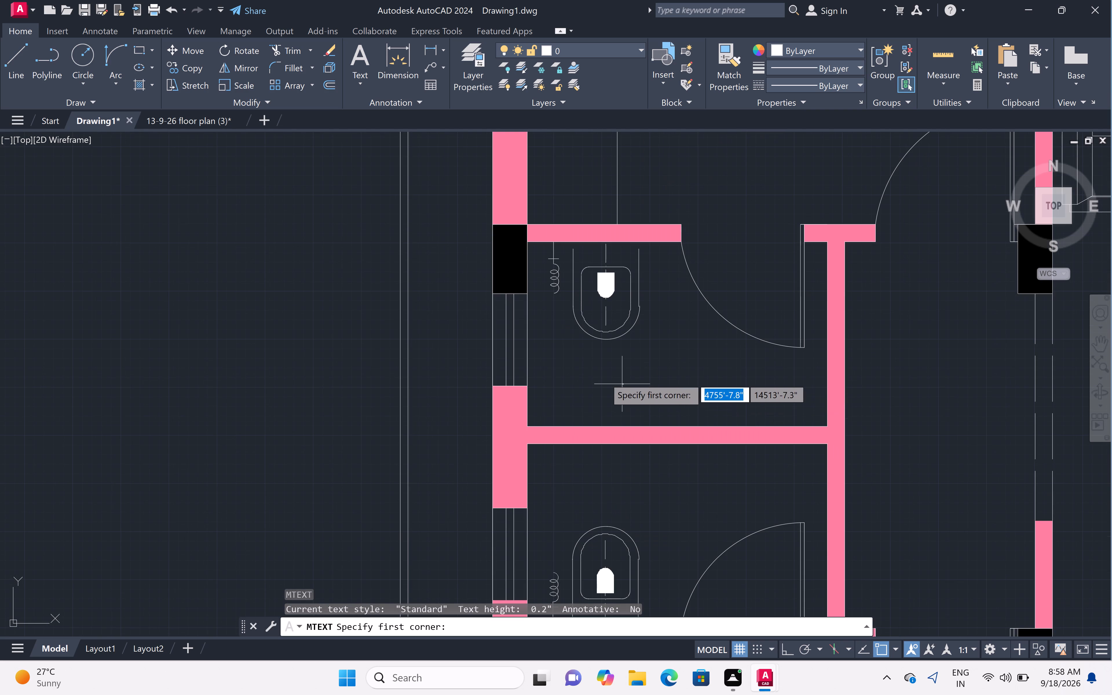
{"action": "scroll", "coordinate": [600, 373], "scroll_direction": "up", "scroll_amount": 1}
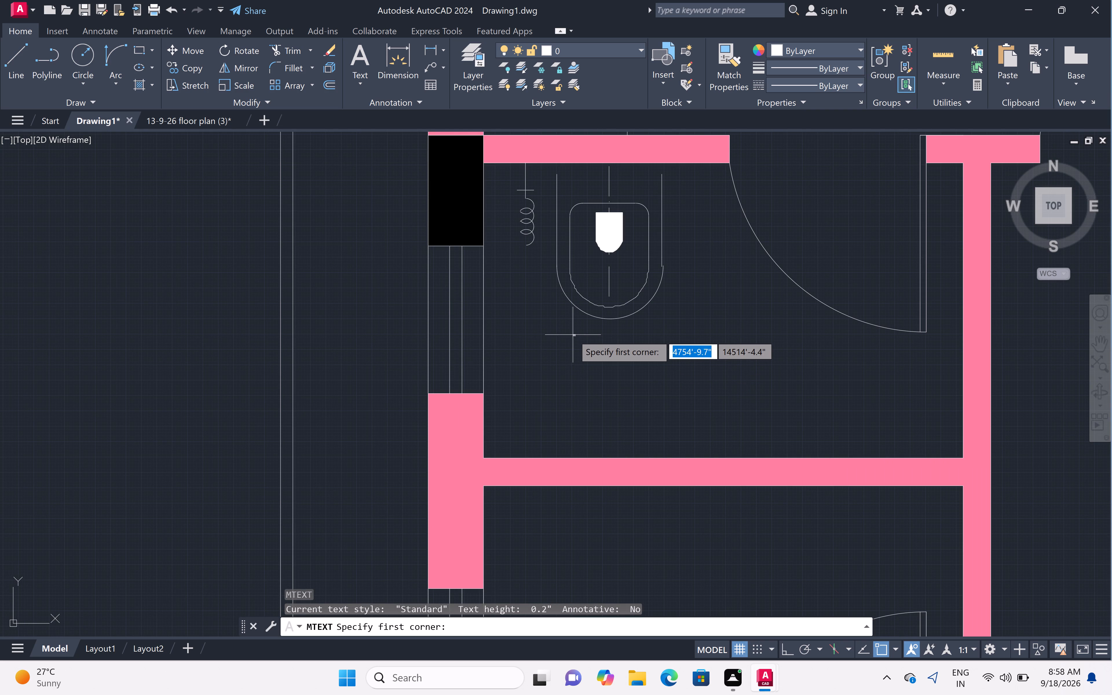
{"action": "left_click", "coordinate": [573, 333]}
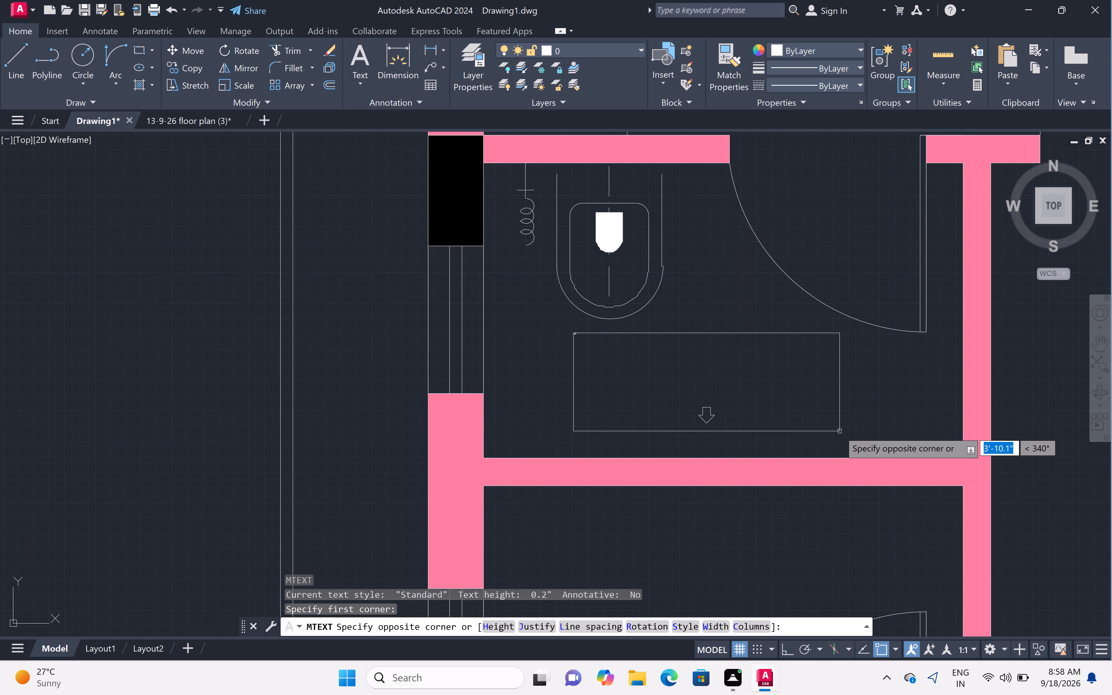
{"action": "left_click", "coordinate": [846, 440]}
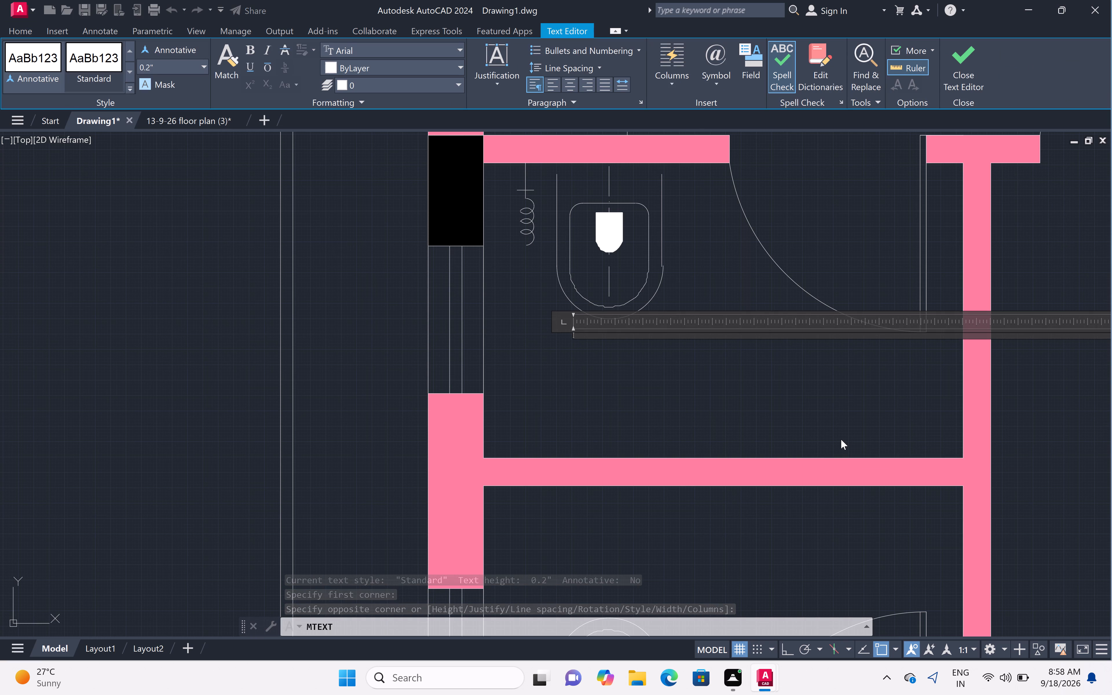
{"action": "key", "text": "t"}
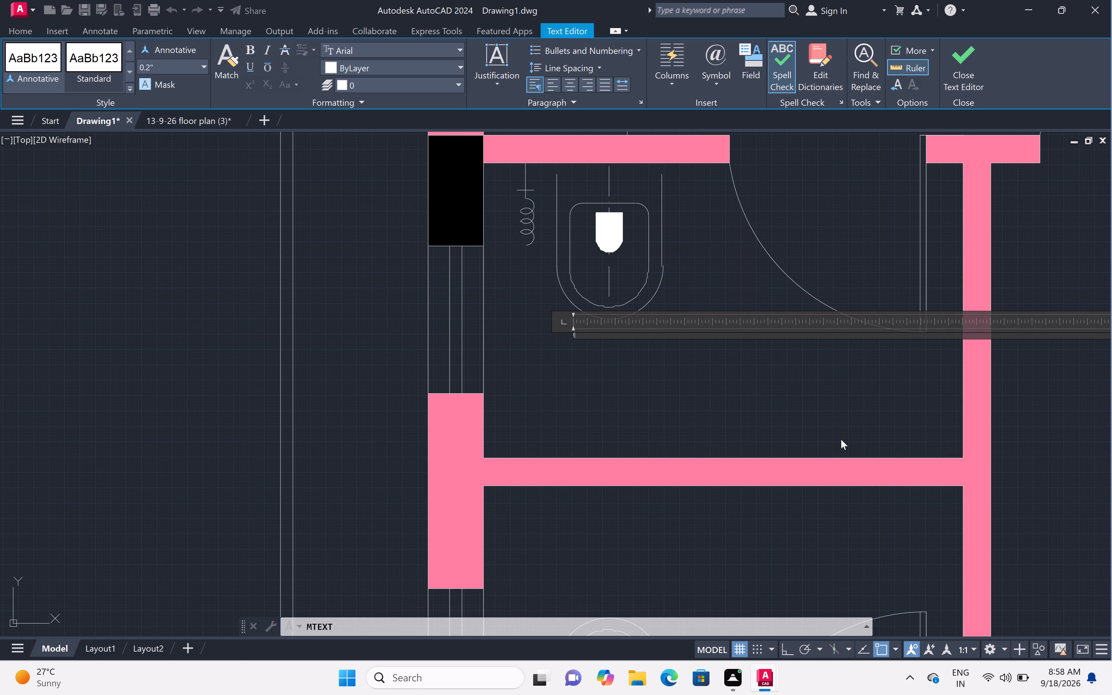
{"action": "key", "text": "BackSpace"}
{"action": "key", "text": "shift+t"}
{"action": "type", "text": "oilet"}
{"action": "key", "text": "Return"}
{"action": "type", "text": "6'6\""}
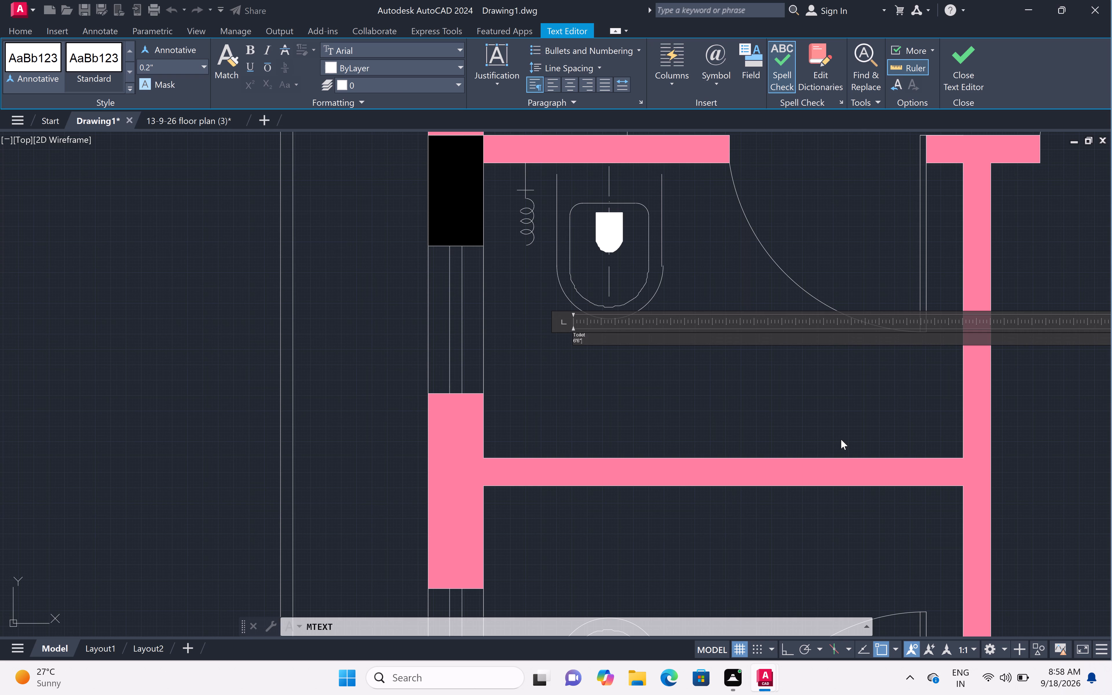
{"action": "key", "text": "x"}
{"action": "type", "text": "4'0\""}
{"action": "left_click", "coordinate": [674, 427]}
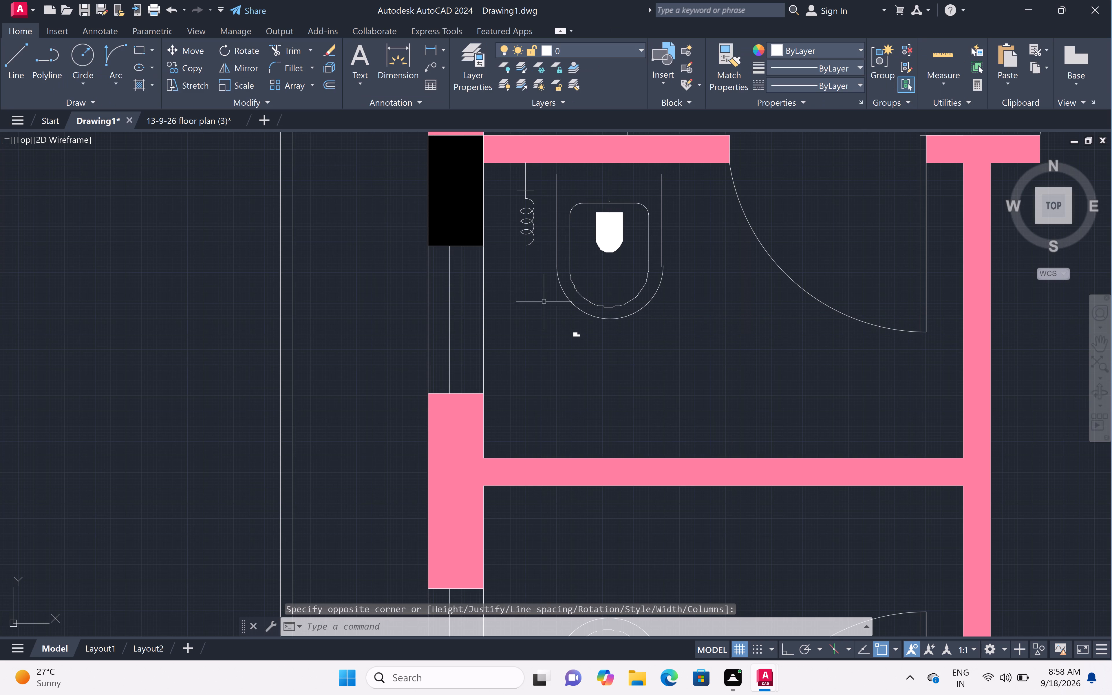
Set the text height of the Toilet 6'6"x4'0" label in the northern toilet to 6".
{"action": "left_click", "coordinate": [549, 317]}
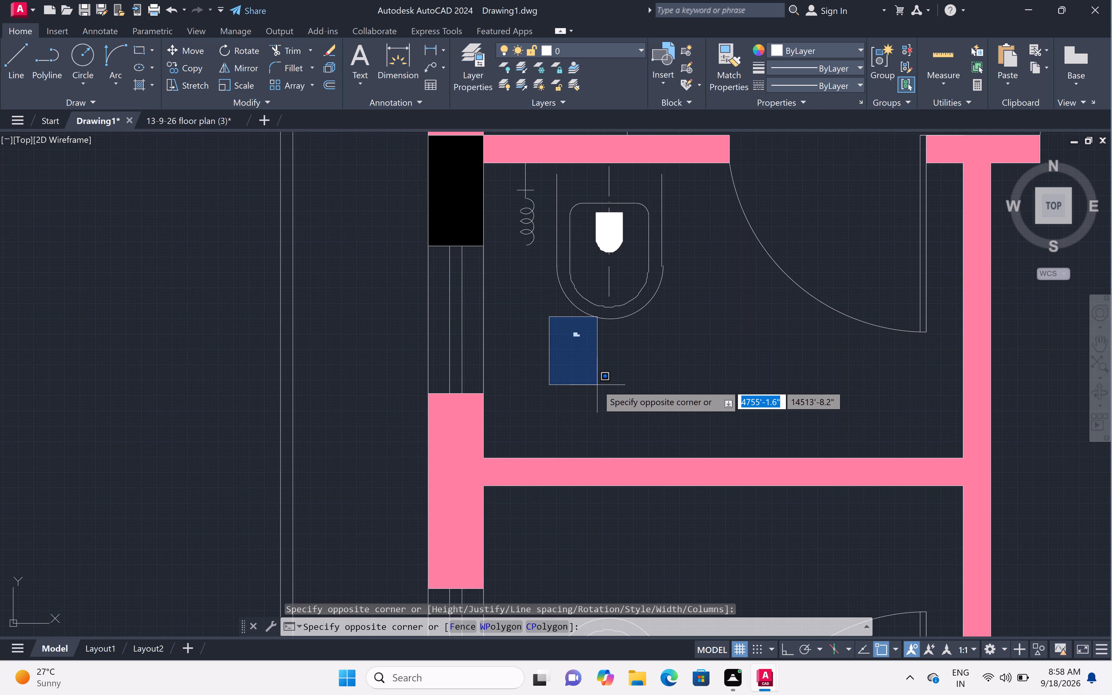
{"action": "left_click", "coordinate": [597, 385]}
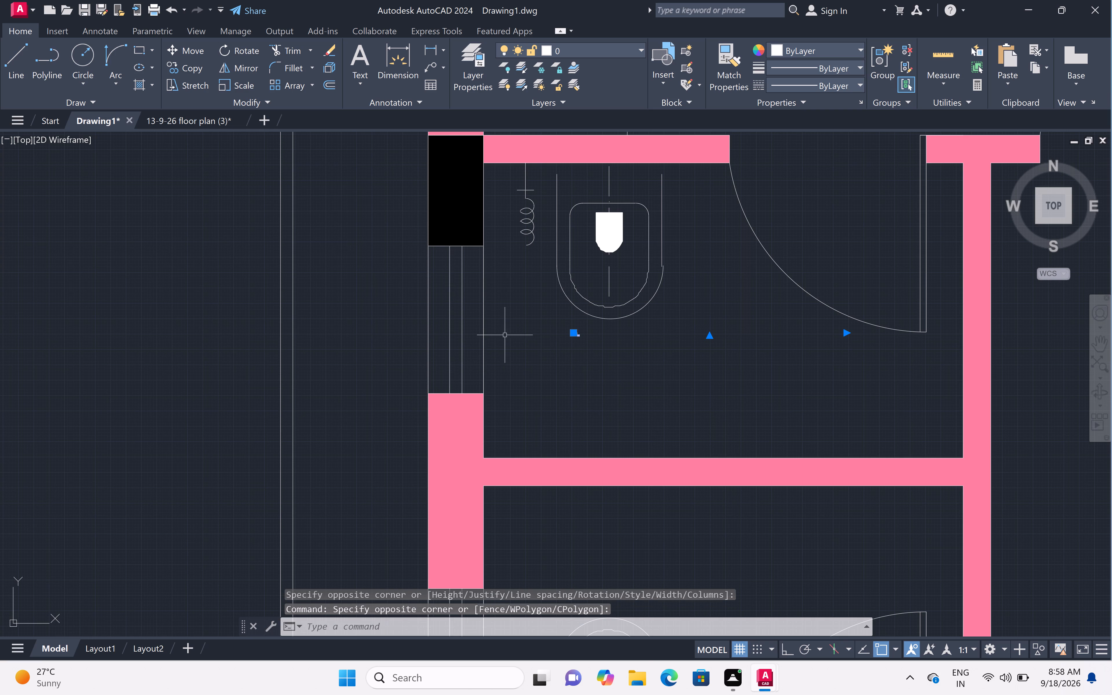
{"action": "right_click", "coordinate": [505, 335]}
{"action": "double_click", "coordinate": [619, 632]}
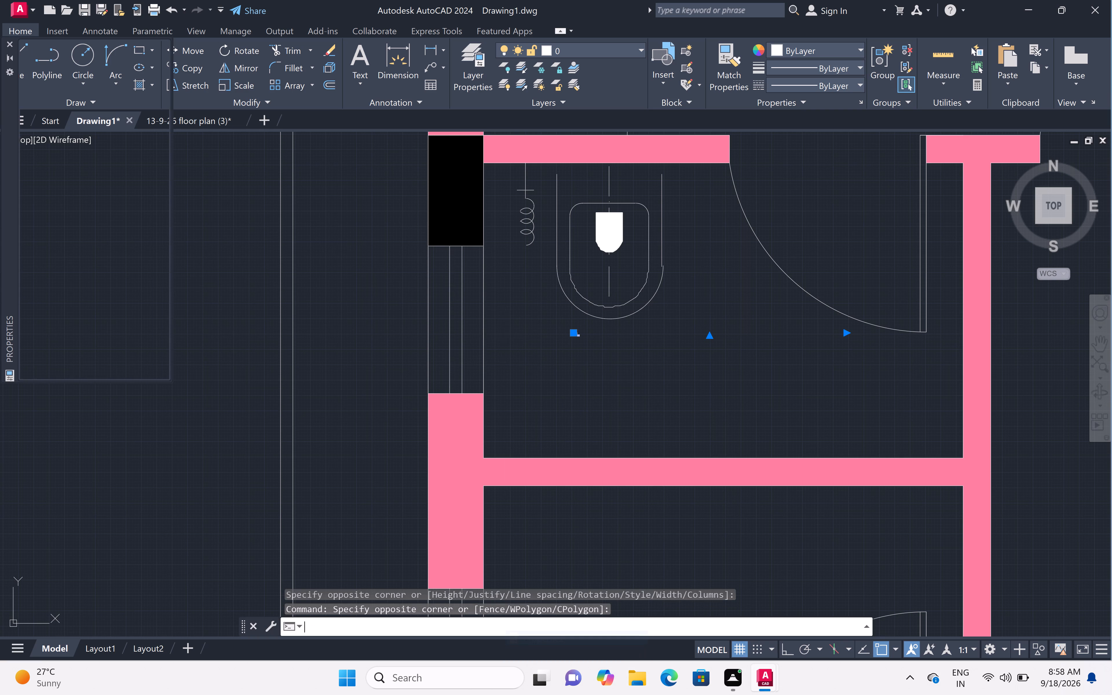
{"action": "left_click", "coordinate": [130, 333]}
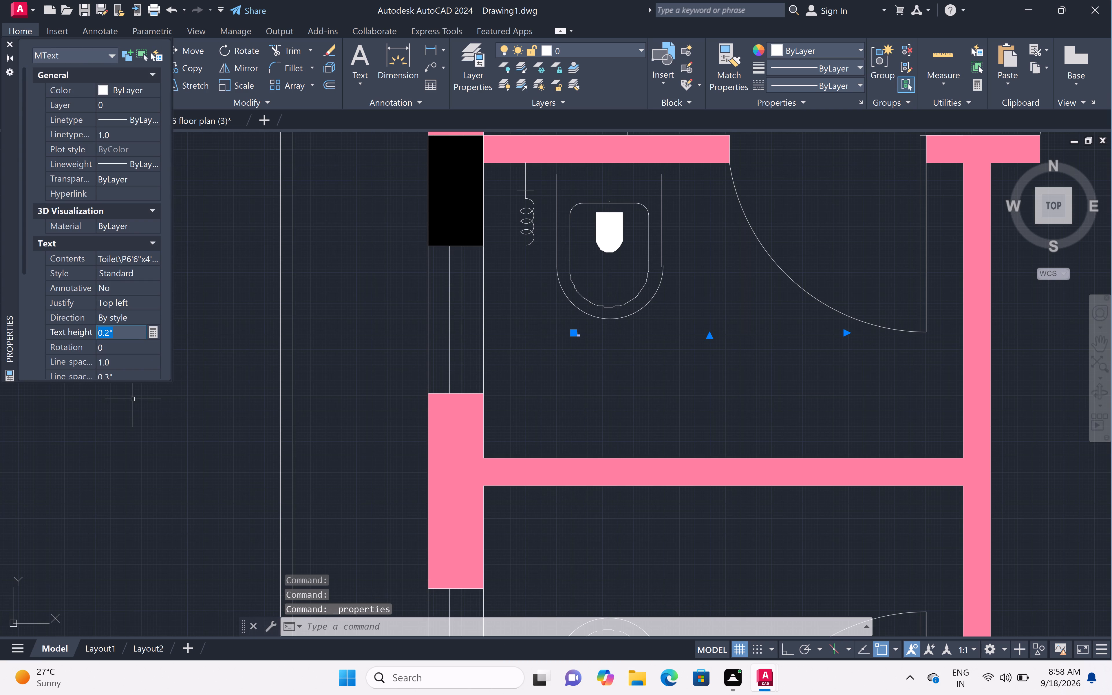
{"action": "key", "text": "BackSpace"}
{"action": "type", "text": "6\""}
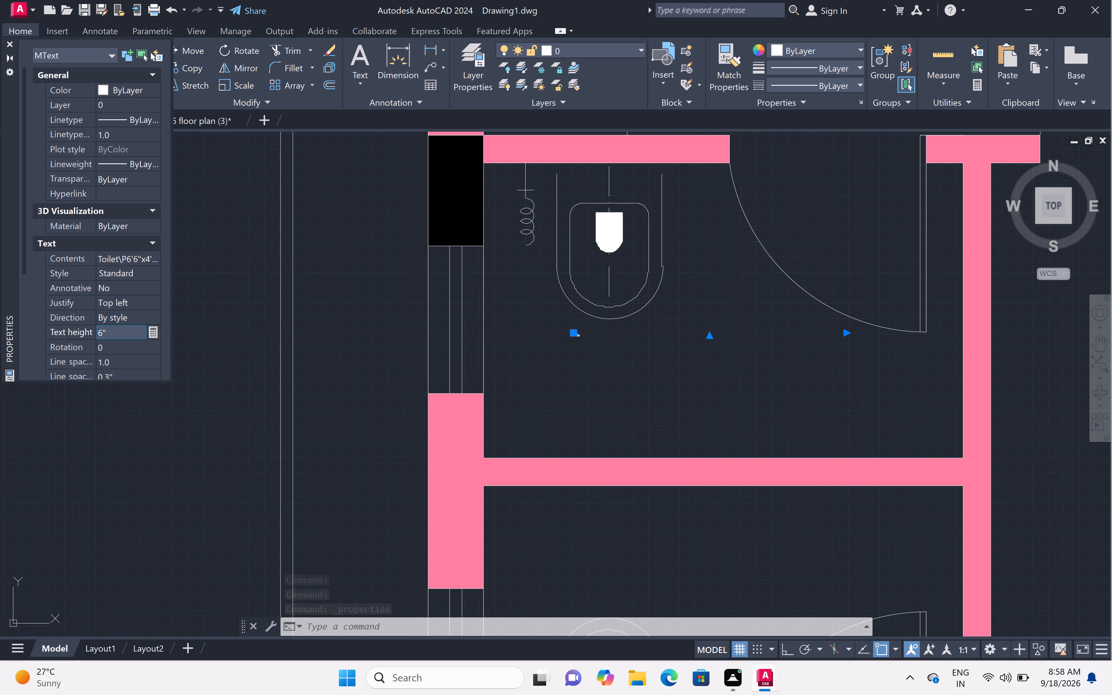
{"action": "left_click", "coordinate": [688, 413]}
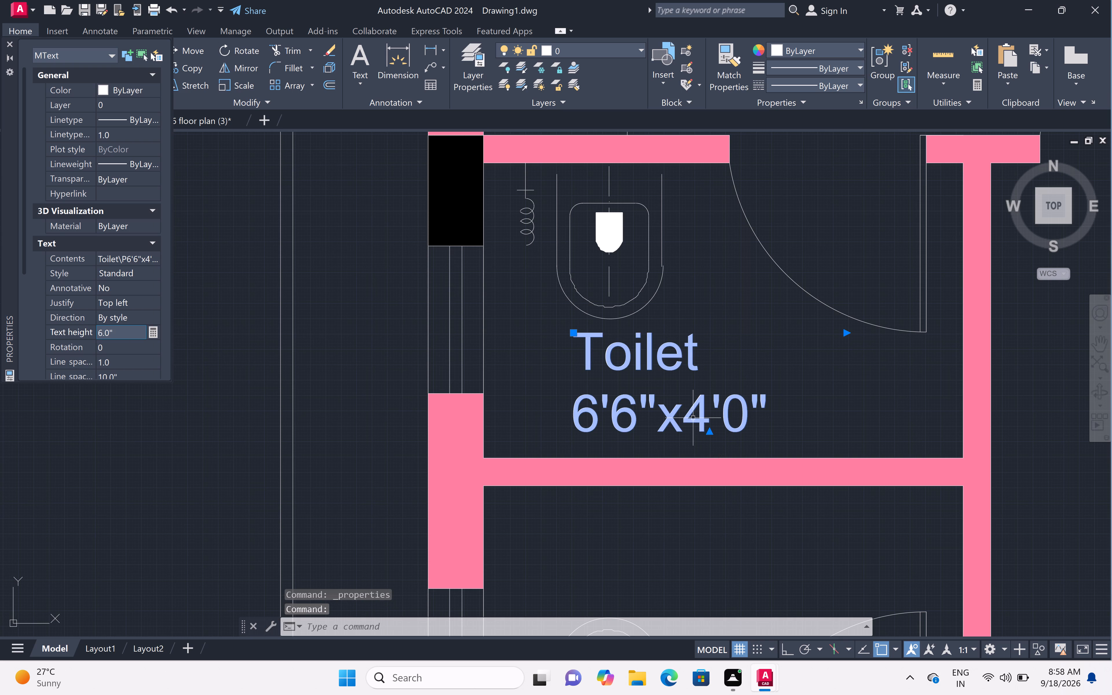
{"action": "key", "text": "Escape"}
Move the Toilet 6'6"x4'0" label from the northern toilet into the southern toilet, just northeast of its WC.
{"action": "scroll", "coordinate": [694, 418], "scroll_direction": "down", "scroll_amount": 2}
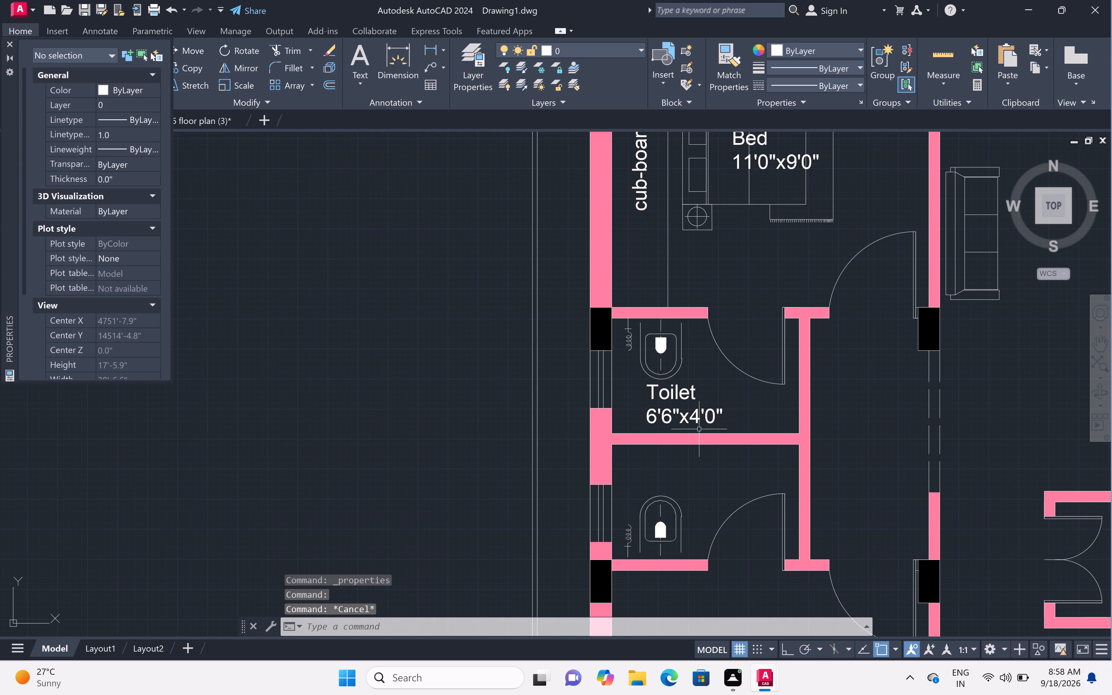
{"action": "left_click", "coordinate": [666, 419]}
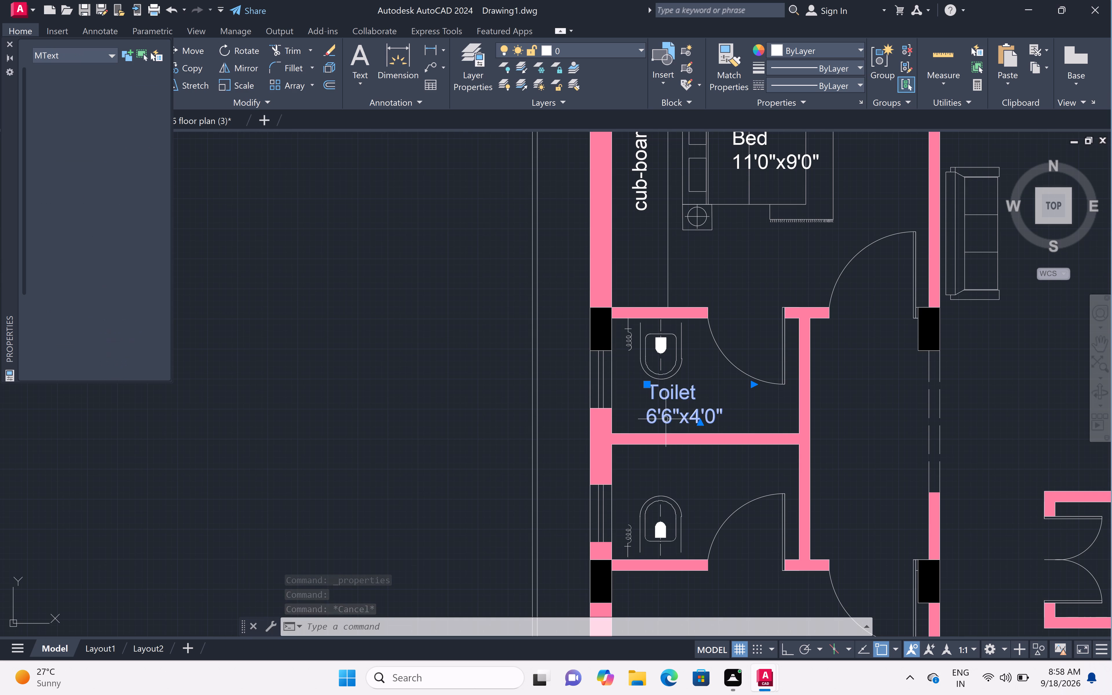
{"action": "type", "text": "m"}
{"action": "key", "text": "space"}
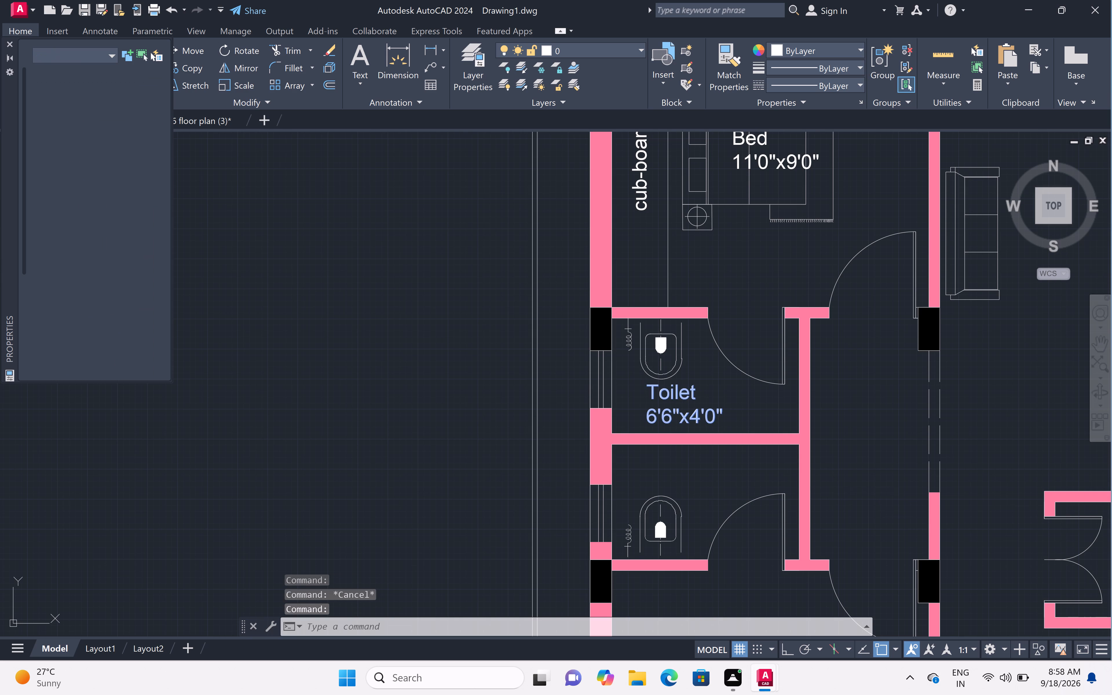
{"action": "left_click", "coordinate": [650, 419]}
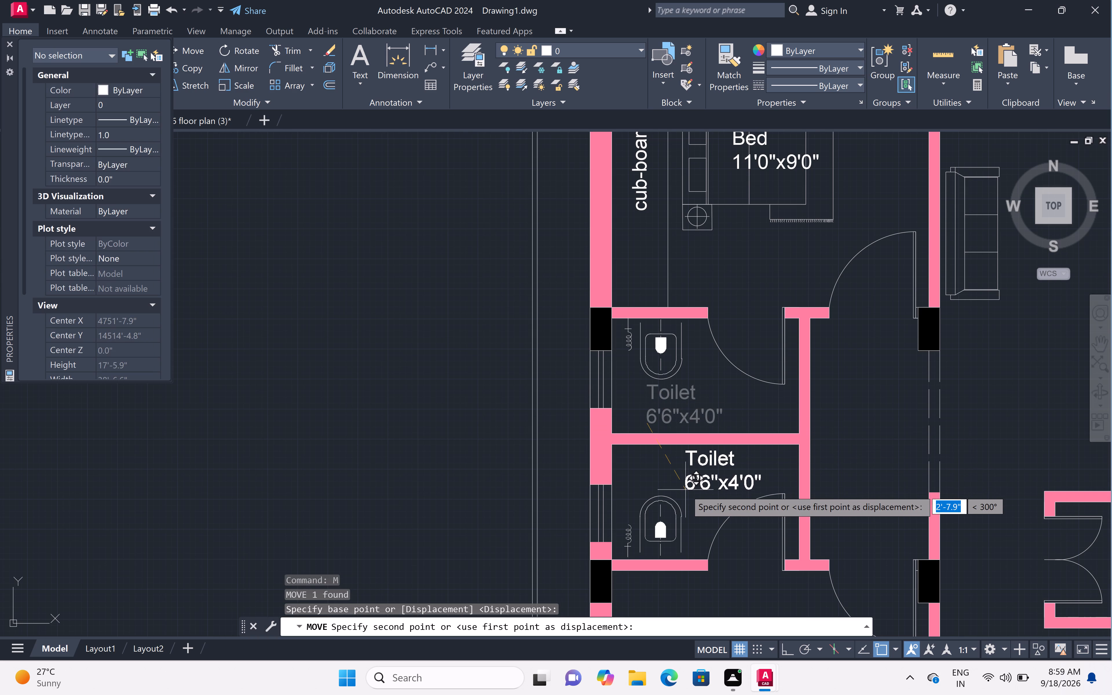
{"action": "scroll", "coordinate": [684, 495], "scroll_direction": "up", "scroll_amount": 3}
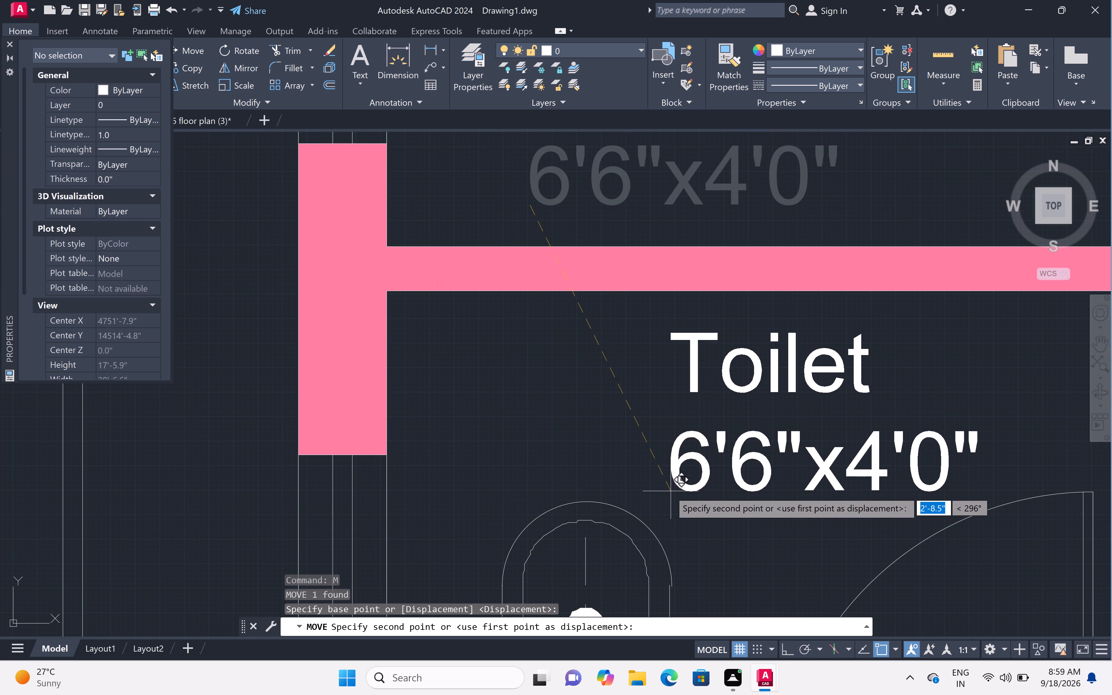
{"action": "left_click", "coordinate": [654, 489]}
Copy the southern toilet's label straight up into the northern toilet, southeast of its WC and above the dividing wall.
{"action": "scroll", "coordinate": [667, 469], "scroll_direction": "down", "scroll_amount": 3}
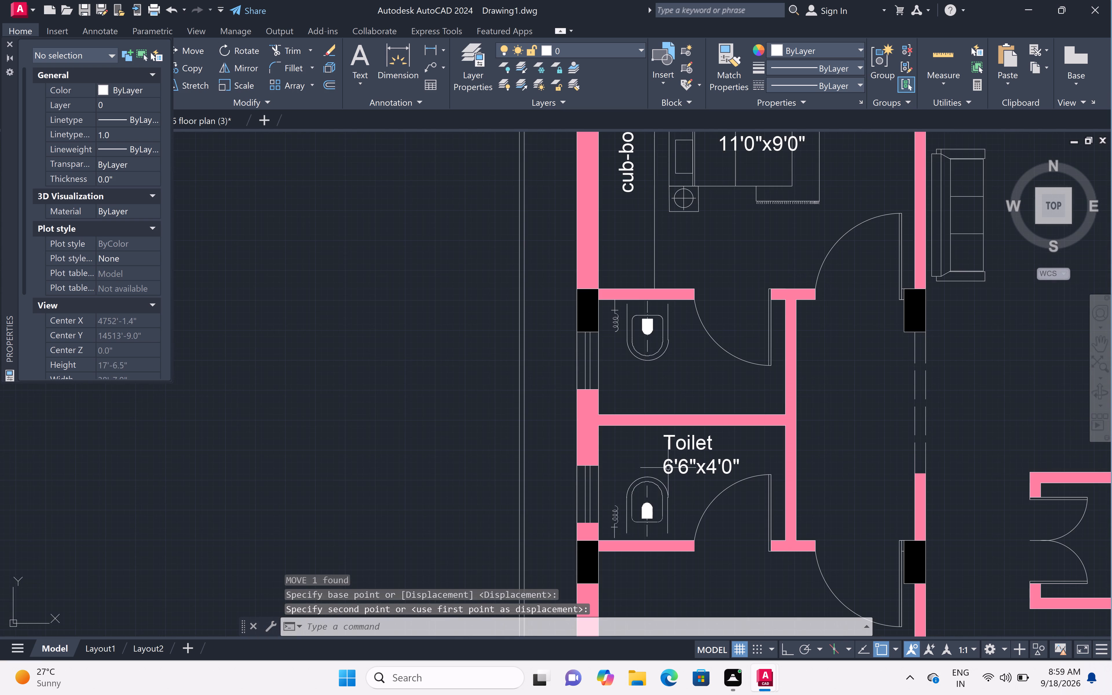
{"action": "left_click", "coordinate": [669, 468]}
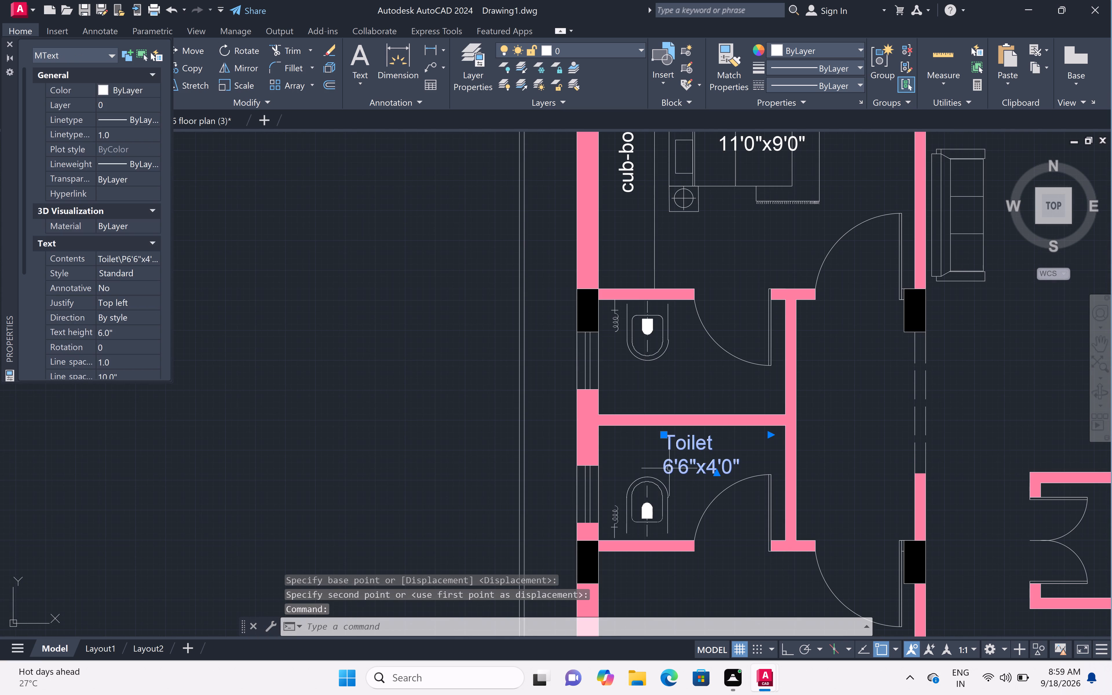
{"action": "key", "text": "c"}
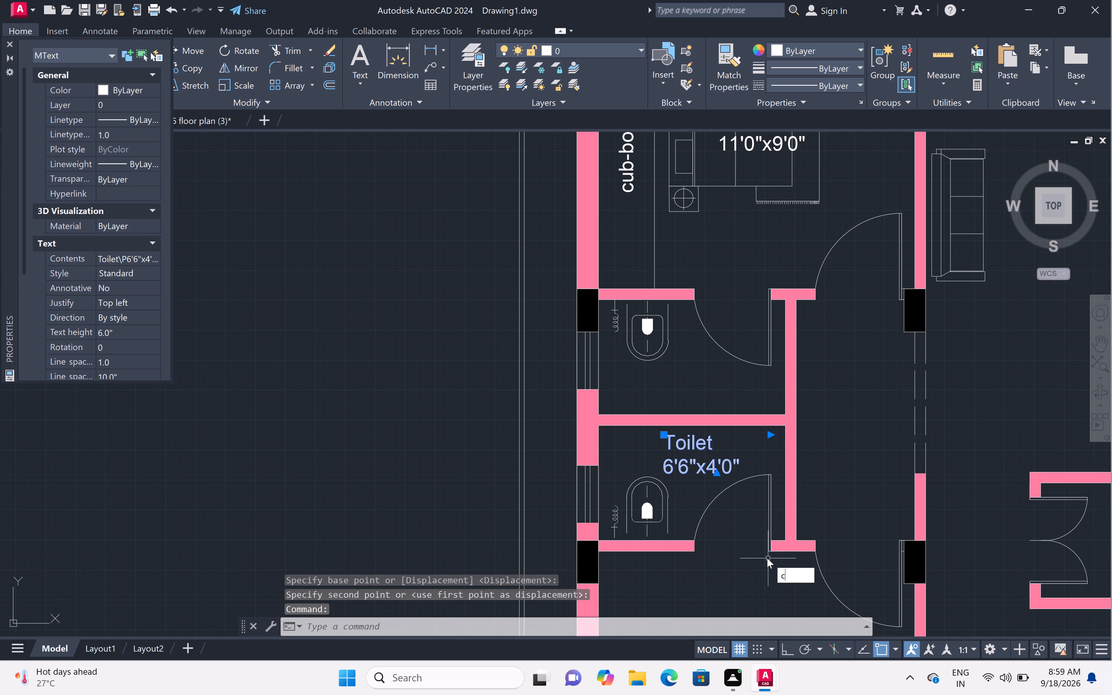
{"action": "key", "text": "o"}
{"action": "key", "text": "space"}
{"action": "left_click", "coordinate": [674, 467]}
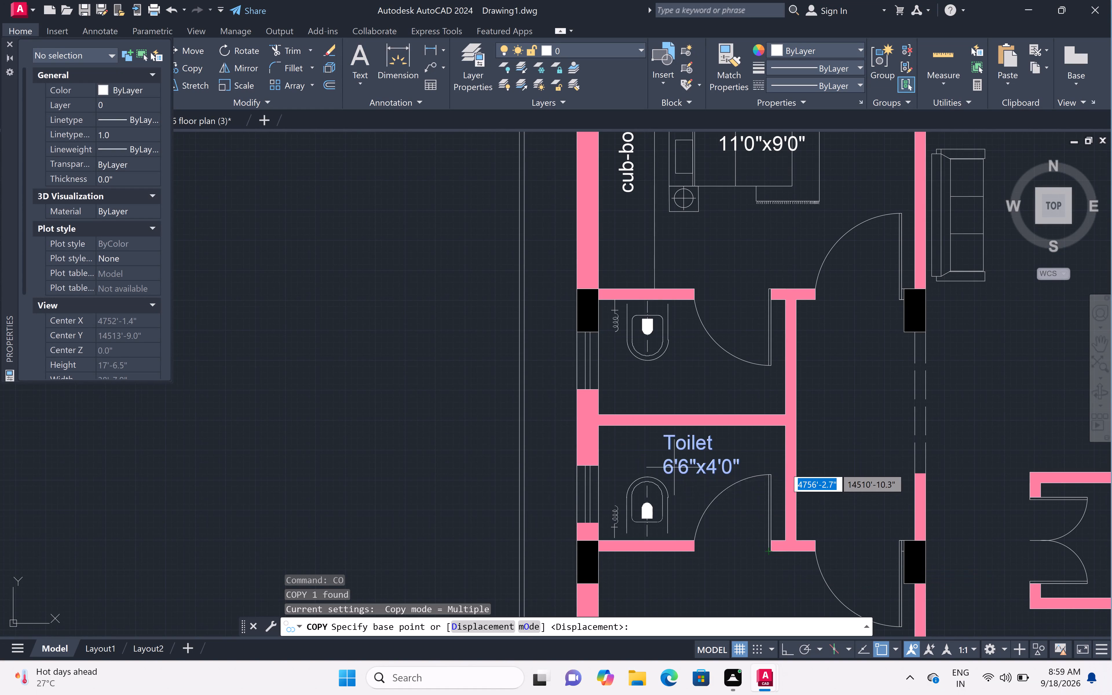
{"action": "scroll", "coordinate": [674, 388], "scroll_direction": "up", "scroll_amount": 2}
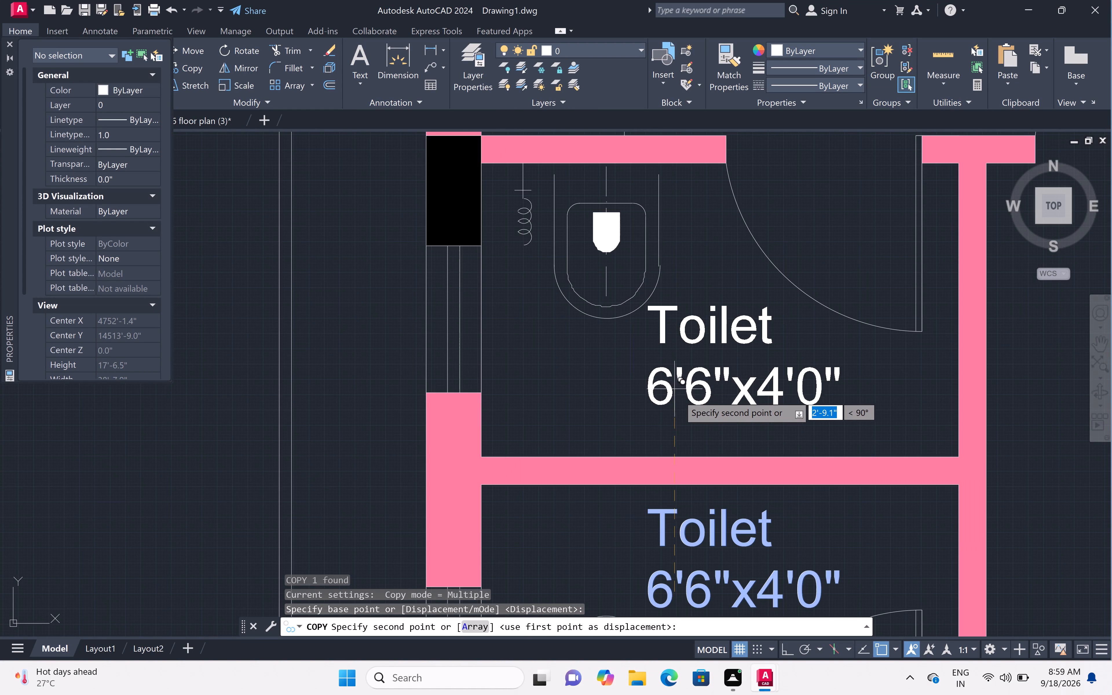
{"action": "left_click", "coordinate": [680, 397]}
{"action": "scroll", "coordinate": [663, 421], "scroll_direction": "down", "scroll_amount": 3}
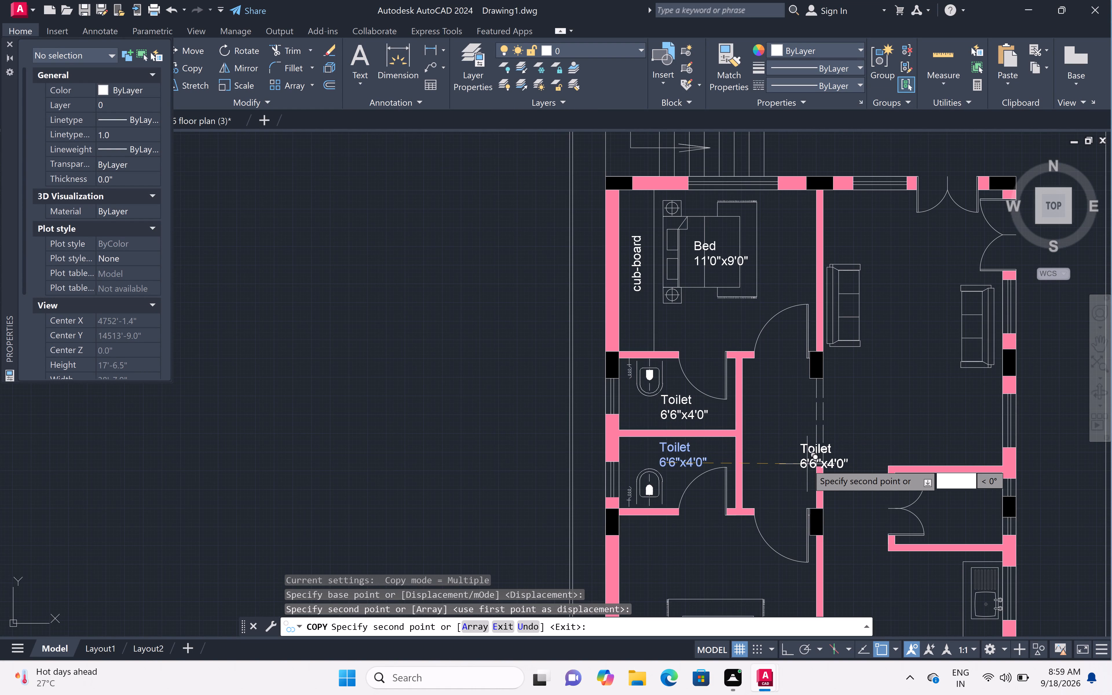
{"action": "key", "text": "Escape"}
Add a multiline text label reading PASSAGE, in capitals, in the corridor east of the two toilets.
{"action": "scroll", "coordinate": [807, 464], "scroll_direction": "down", "scroll_amount": 2}
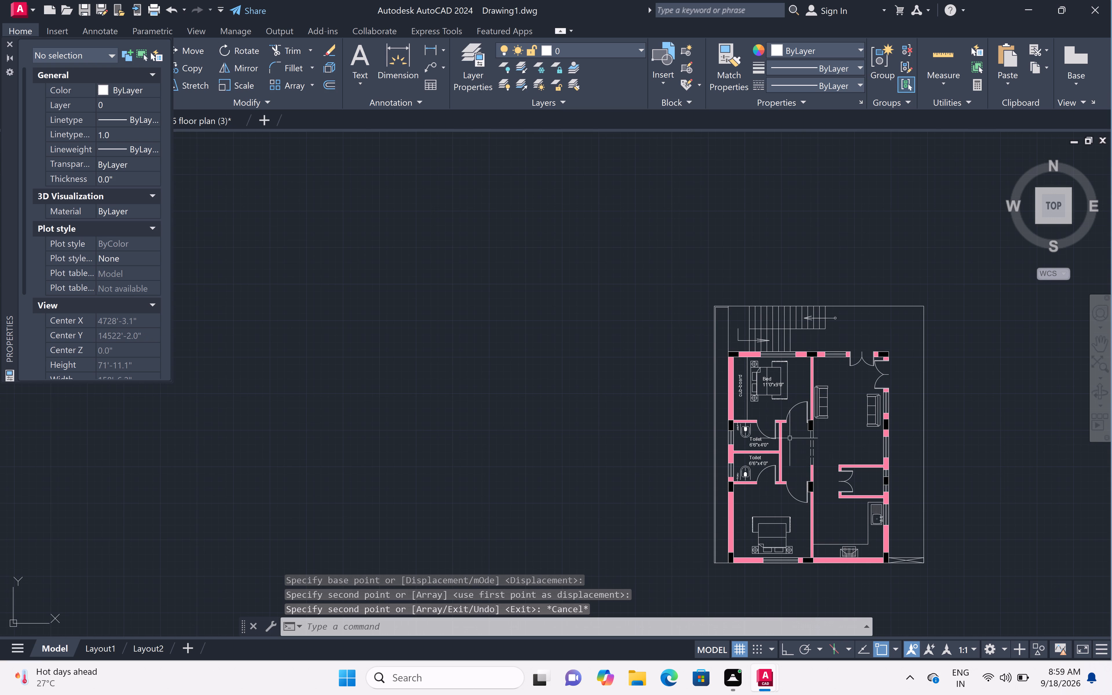
{"action": "scroll", "coordinate": [795, 462], "scroll_direction": "up", "scroll_amount": 3}
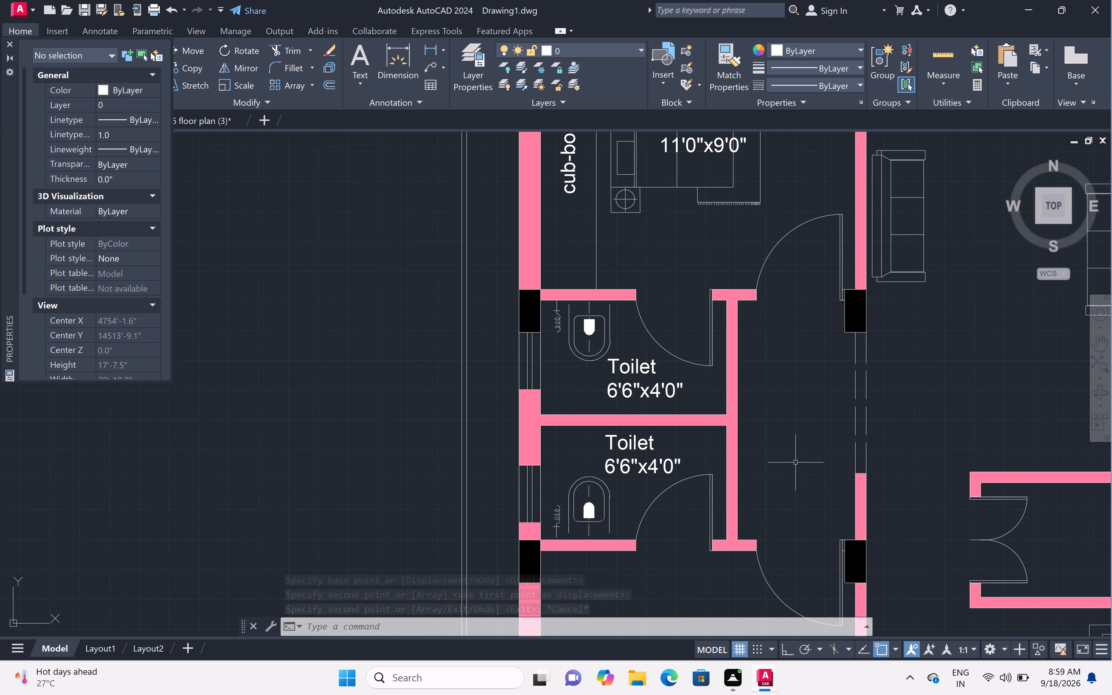
{"action": "type", "text": "mt"}
{"action": "key", "text": "space"}
{"action": "scroll", "coordinate": [753, 395], "scroll_direction": "up", "scroll_amount": 1}
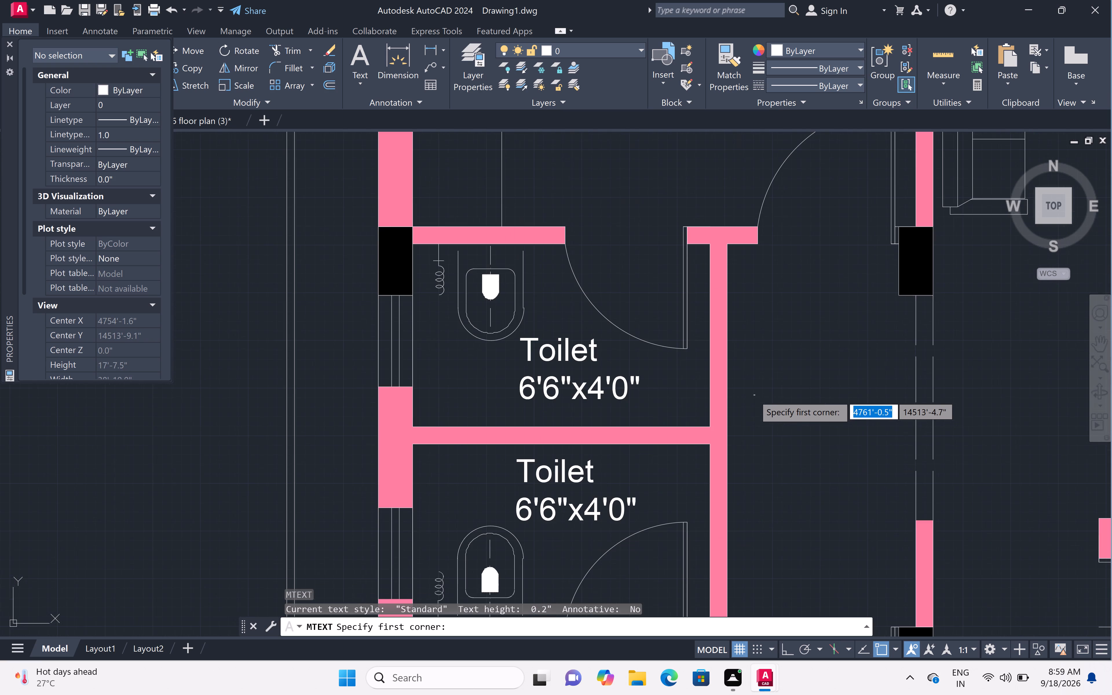
{"action": "left_click", "coordinate": [745, 385]}
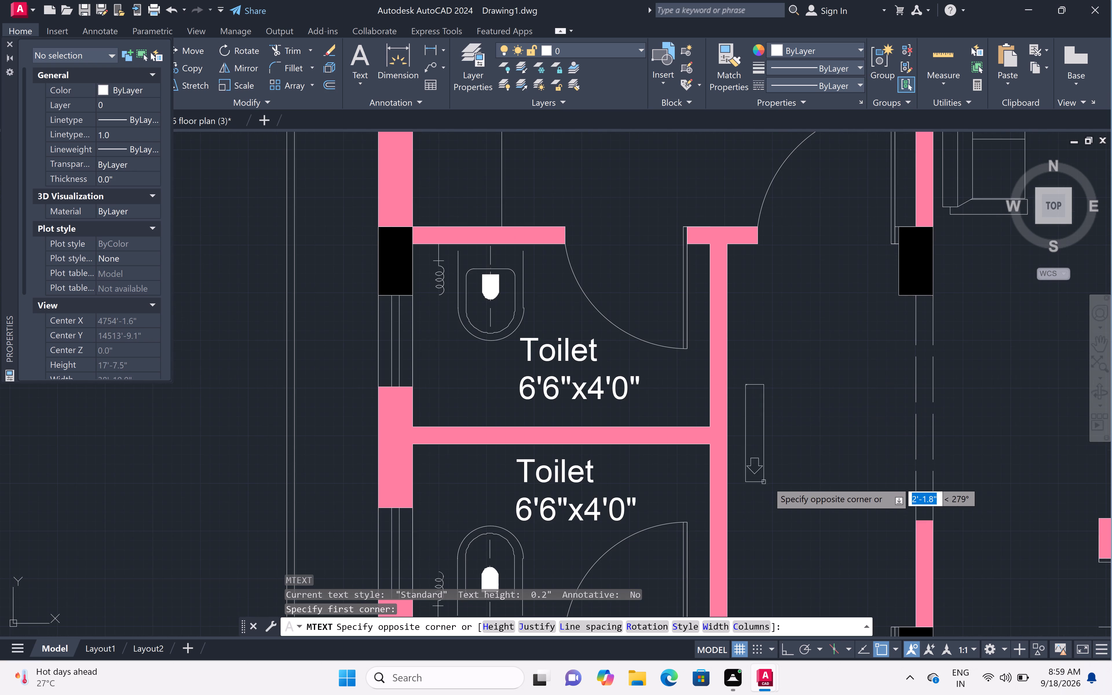
{"action": "left_click", "coordinate": [894, 478]}
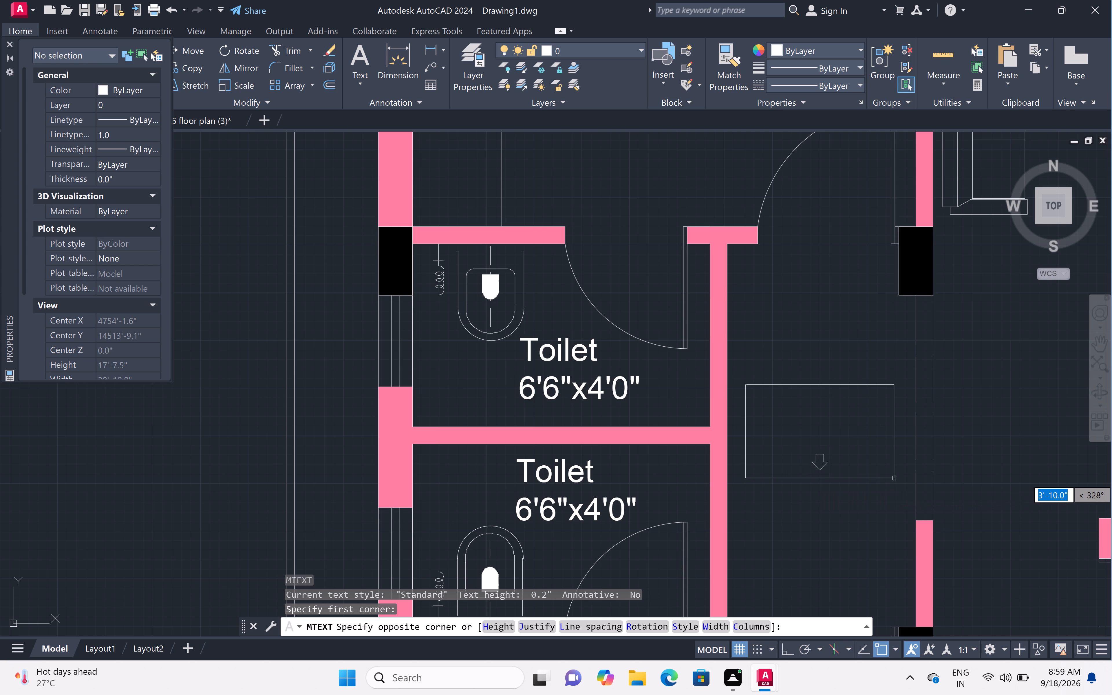
{"action": "type", "text": "passage"}
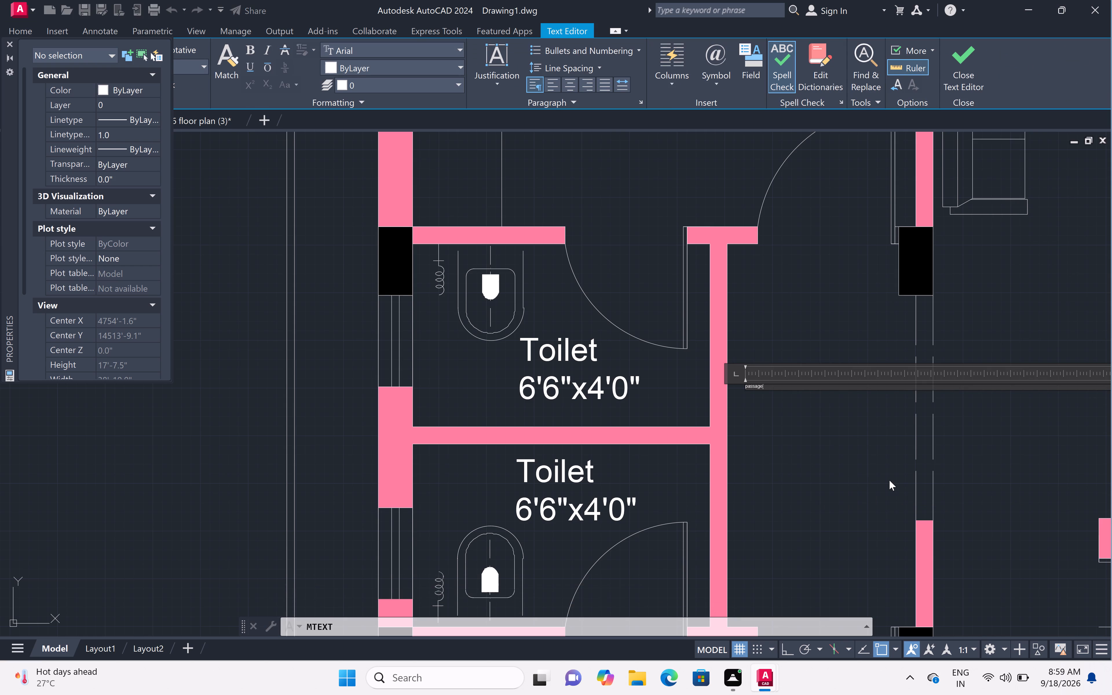
{"action": "key", "text": "BackSpace"}
{"action": "key", "text": "BackSpace"}
{"action": "key", "text": "BackSpace"}
{"action": "key", "text": "BackSpace"}
{"action": "key", "text": "BackSpace"}
{"action": "key", "text": "BackSpace"}
{"action": "key", "text": "BackSpace"}
{"action": "type", "text": "PASSAGE"}
{"action": "left_click", "coordinate": [771, 415]}
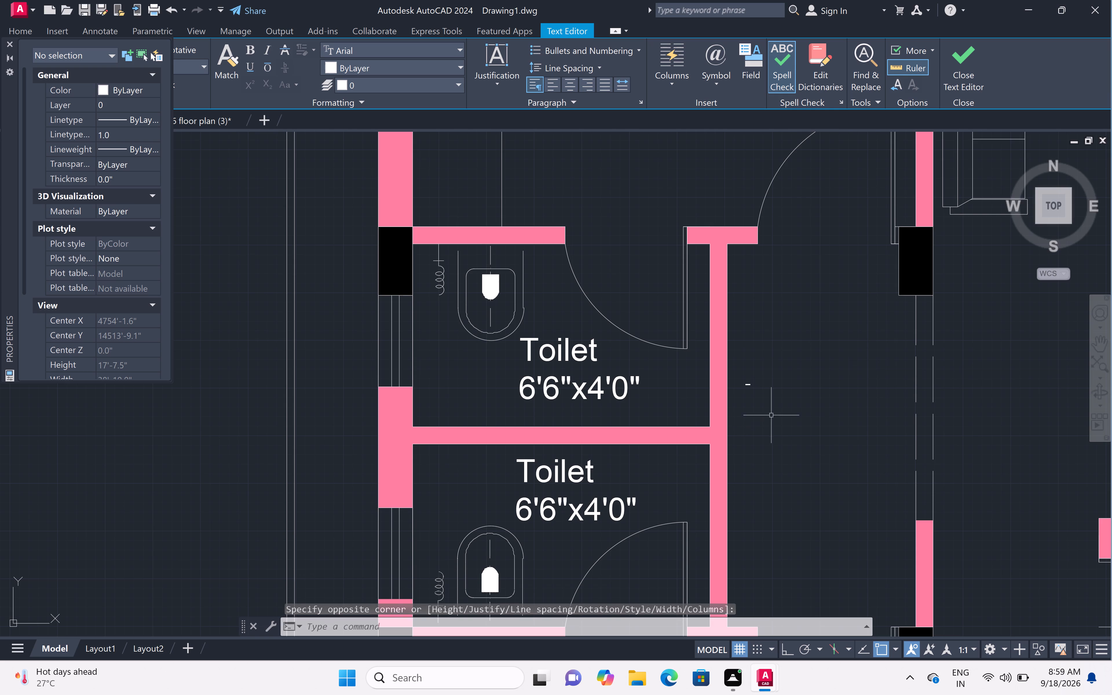
Set the text height of the PASSAGE label to 6".
{"action": "left_click", "coordinate": [729, 376]}
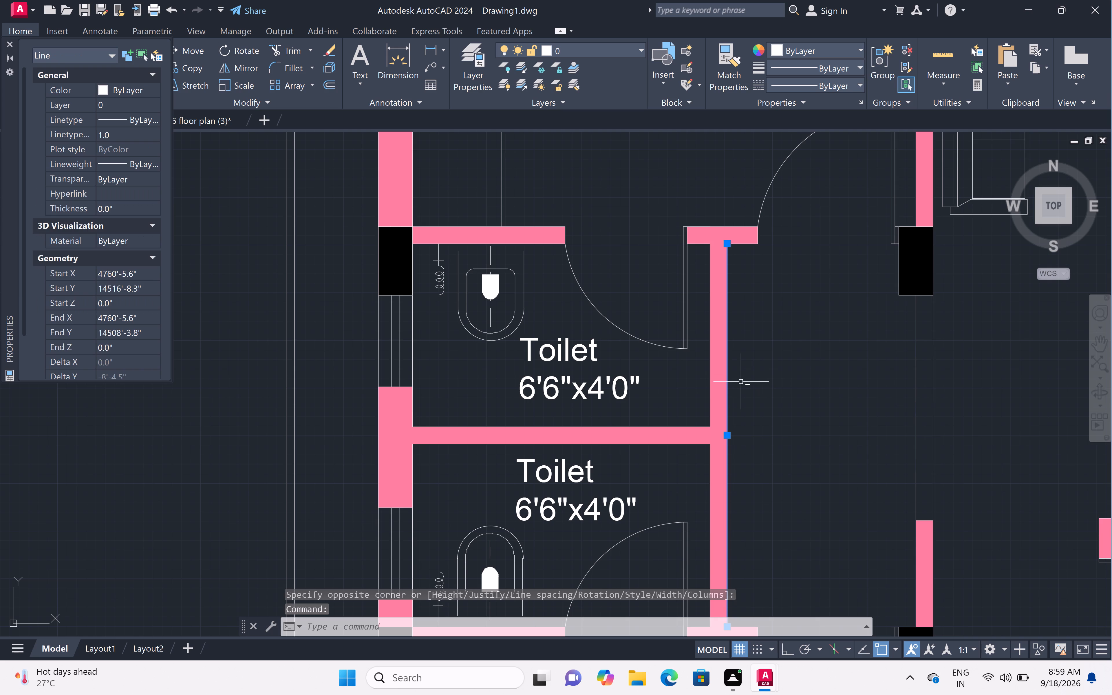
{"action": "key", "text": "Escape"}
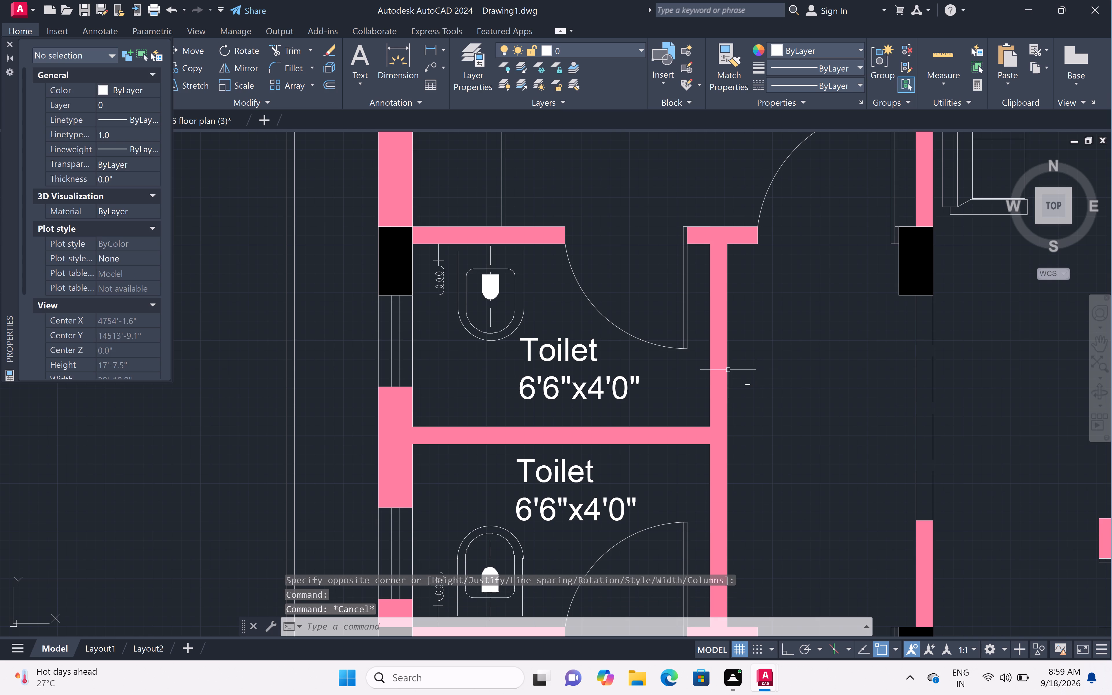
{"action": "double_click", "coordinate": [740, 374]}
{"action": "left_click", "coordinate": [768, 409]}
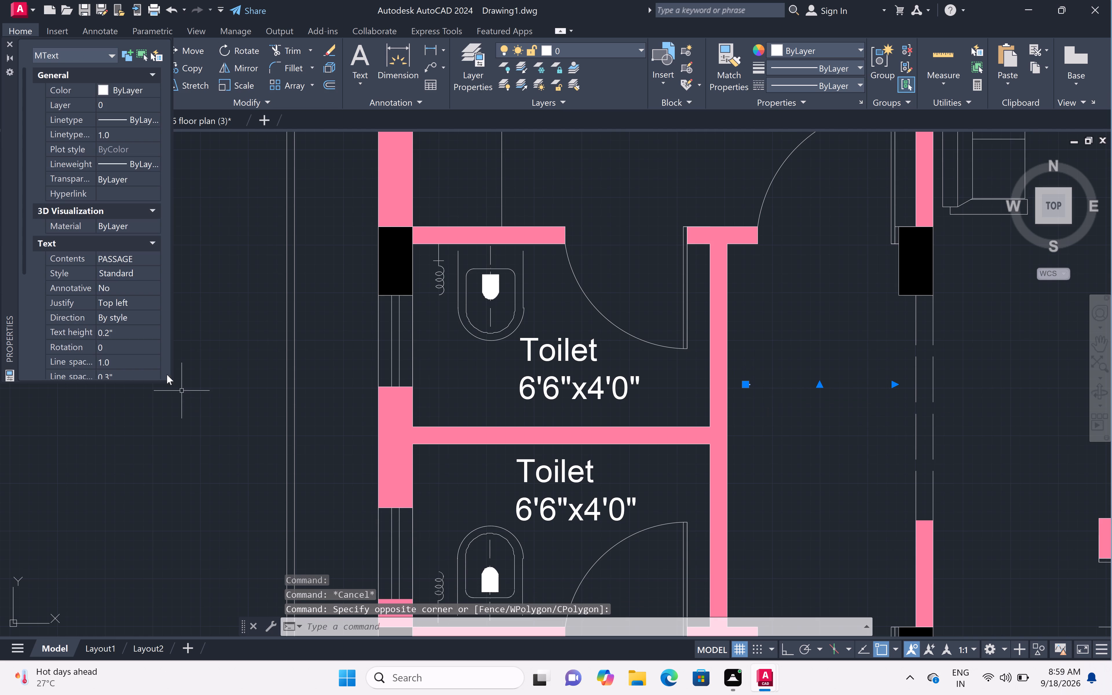
{"action": "left_click", "coordinate": [127, 333]}
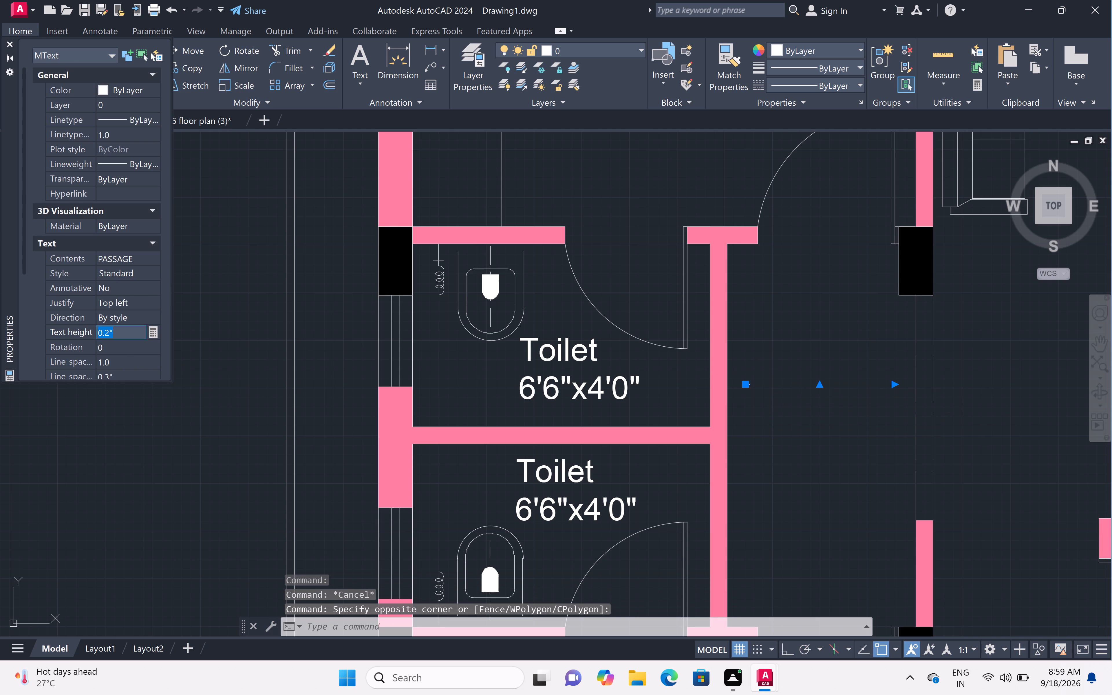
{"action": "key", "text": "BackSpace"}
{"action": "type", "text": "6\""}
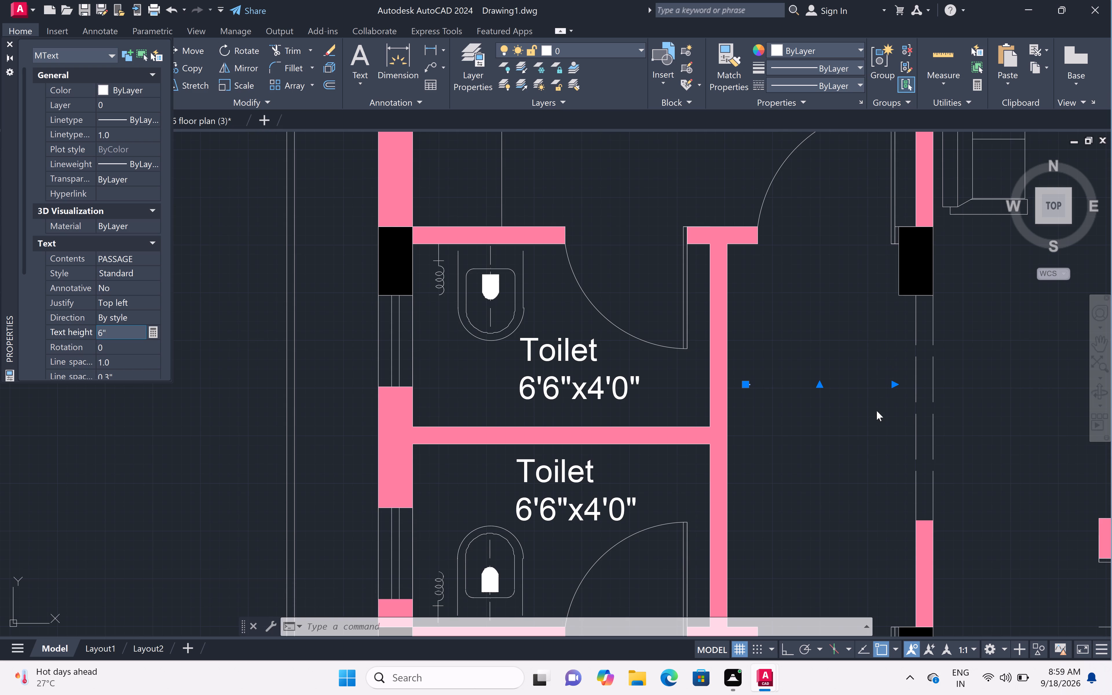
{"action": "left_click", "coordinate": [847, 467]}
{"action": "key", "text": "Escape"}
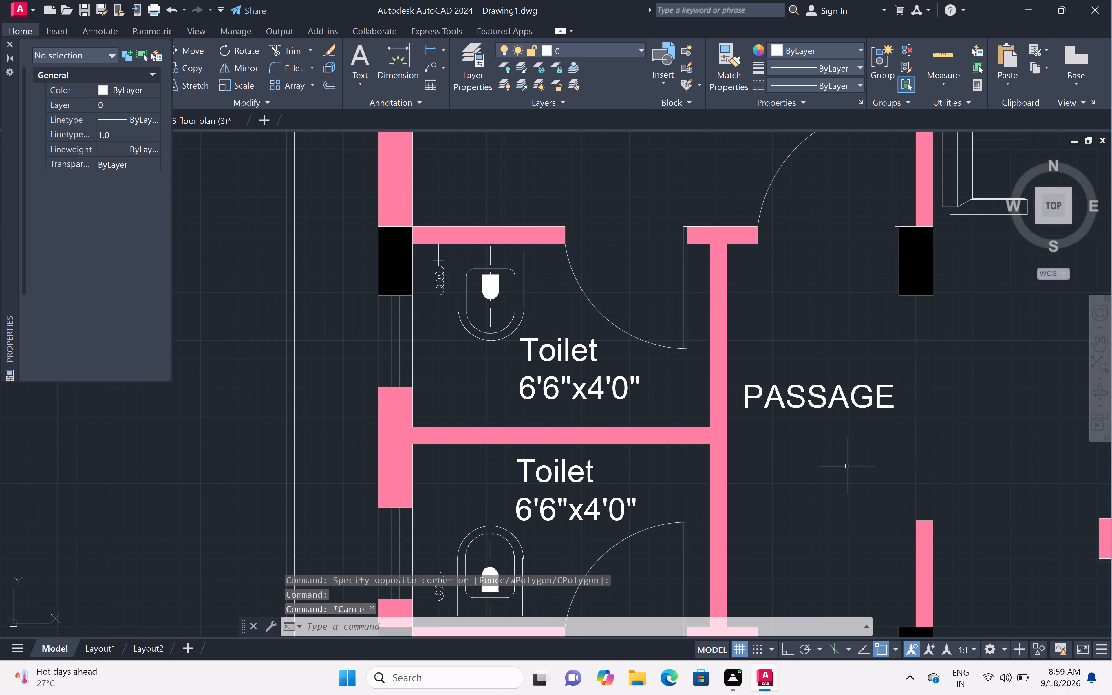
Rotate the PASSAGE label 90° so it reads vertically along the corridor.
{"action": "scroll", "coordinate": [833, 373], "scroll_direction": "down", "scroll_amount": 1}
{"action": "left_click", "coordinate": [837, 389]}
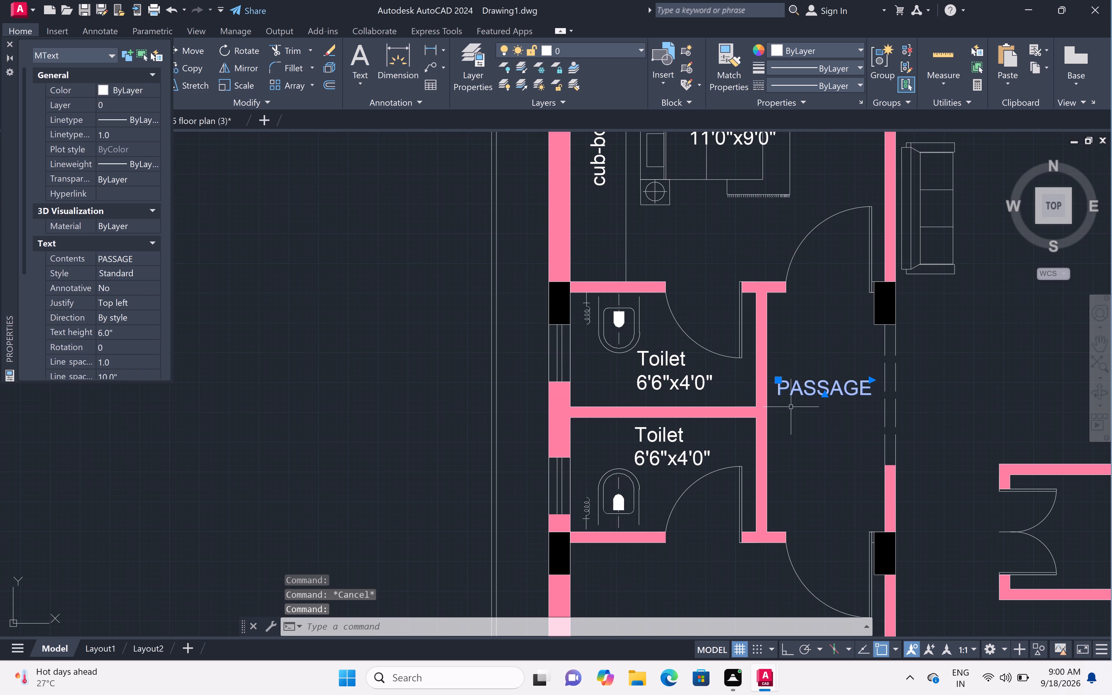
{"action": "left_click", "coordinate": [127, 327]}
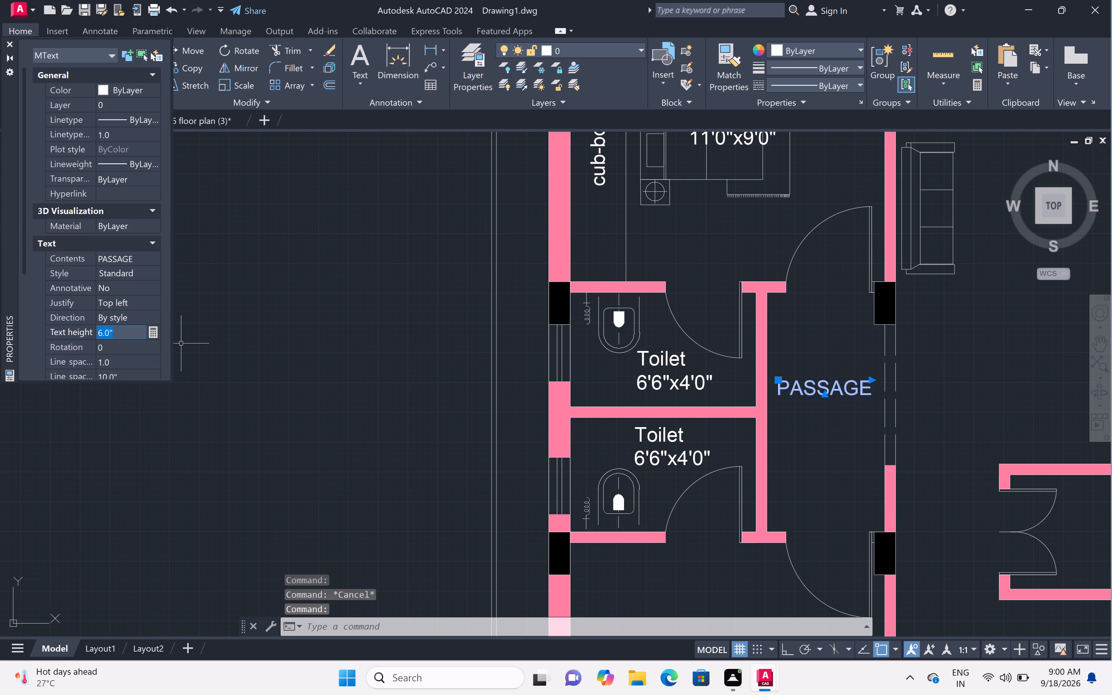
{"action": "key", "text": "Escape"}
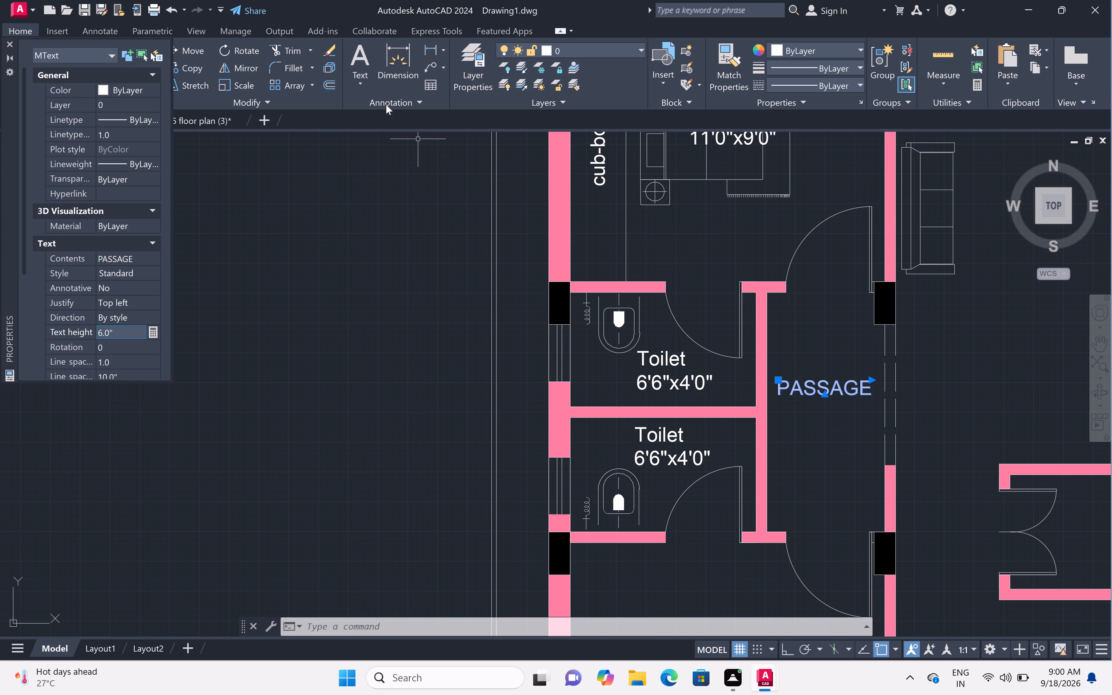
{"action": "left_click", "coordinate": [247, 52]}
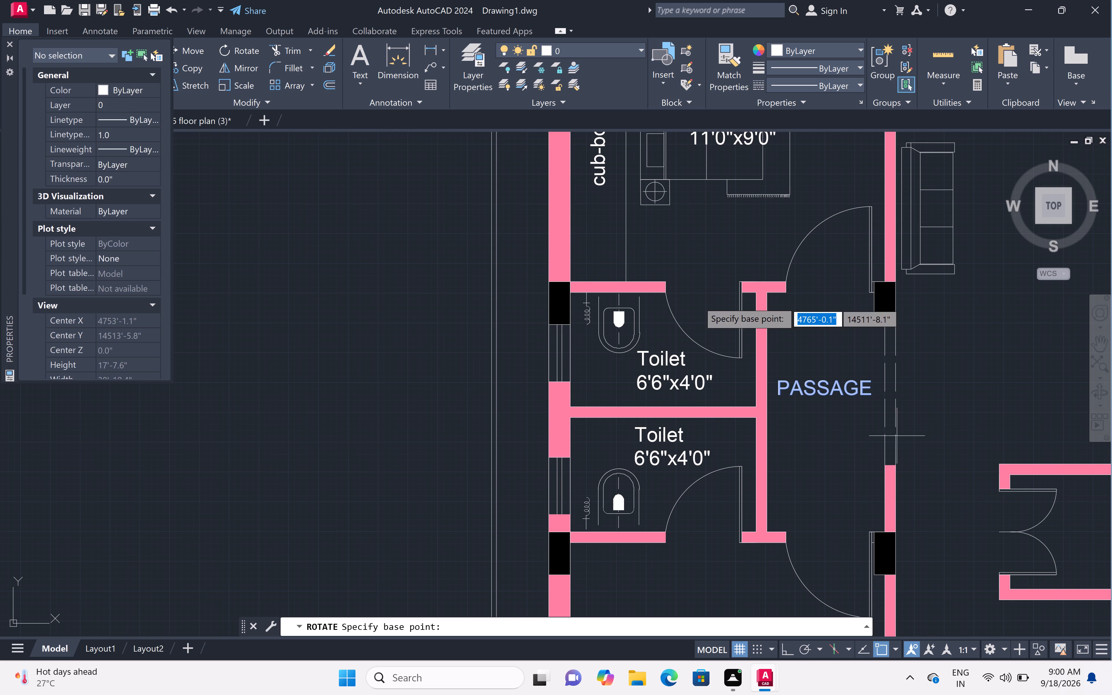
{"action": "left_click", "coordinate": [848, 390]}
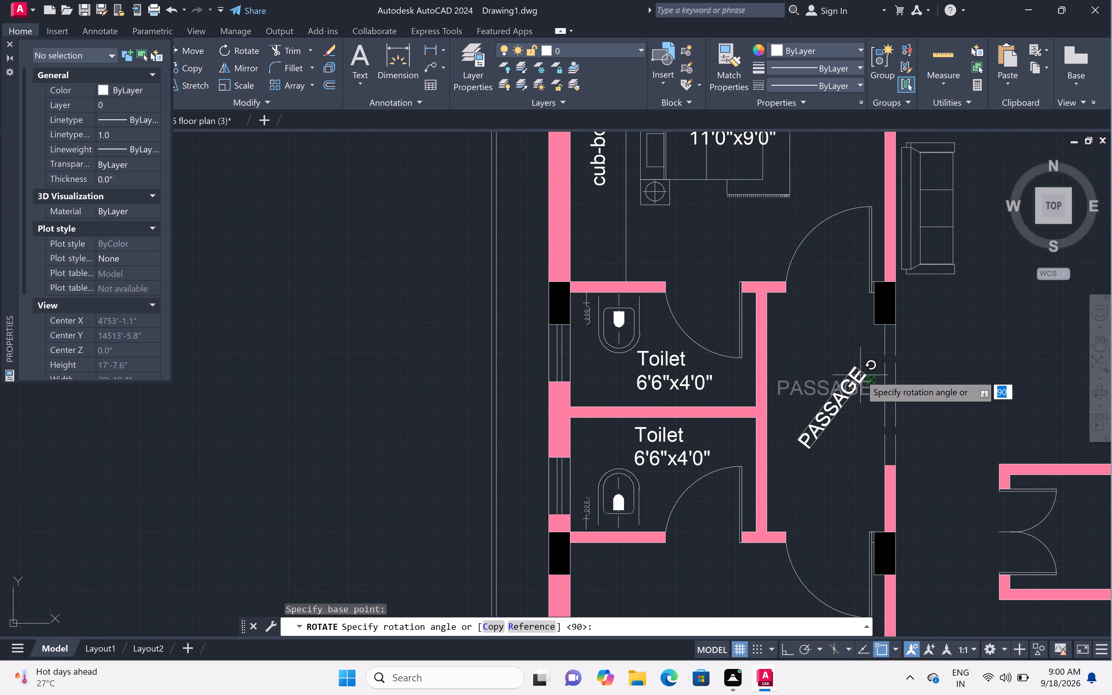
{"action": "key", "text": "F8"}
{"action": "left_click", "coordinate": [829, 336]}
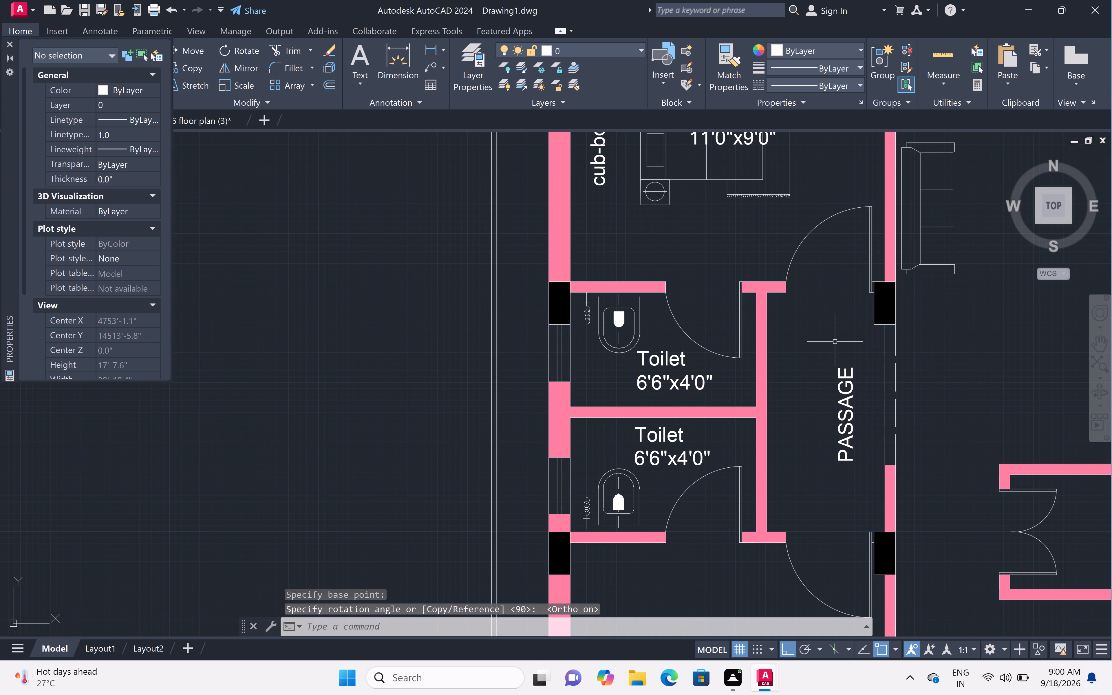
Move the vertical PASSAGE label about 9" west-northwest, towards the middle of the corridor.
{"action": "left_click", "coordinate": [860, 362]}
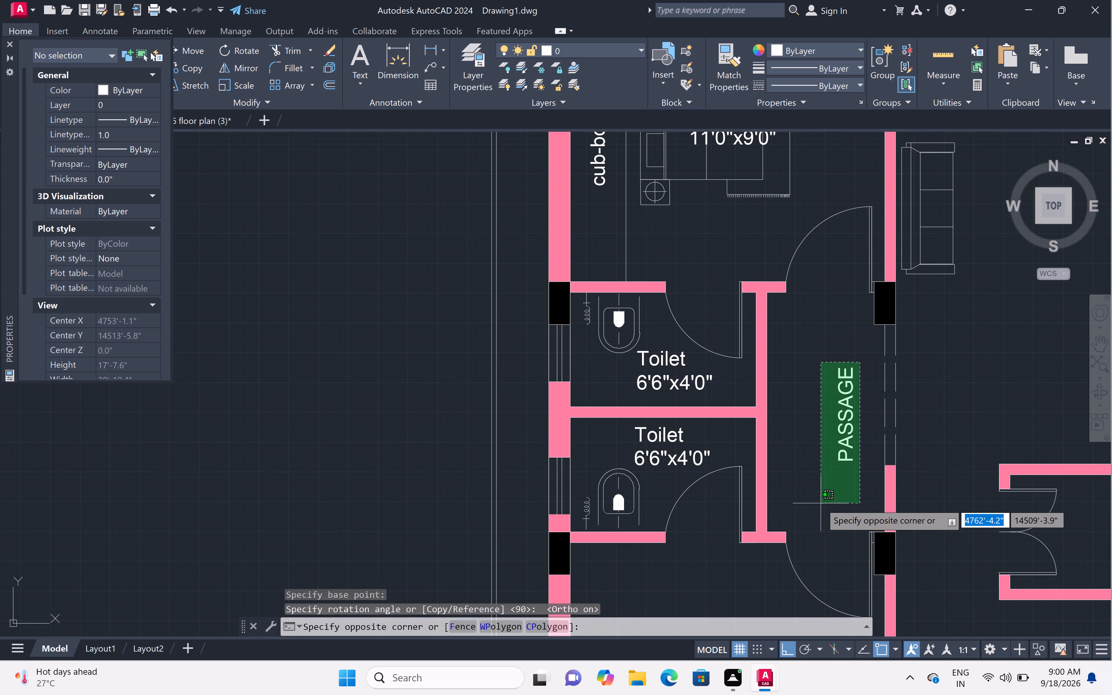
{"action": "left_click", "coordinate": [821, 503]}
{"action": "type", "text": "M"}
{"action": "key", "text": "space"}
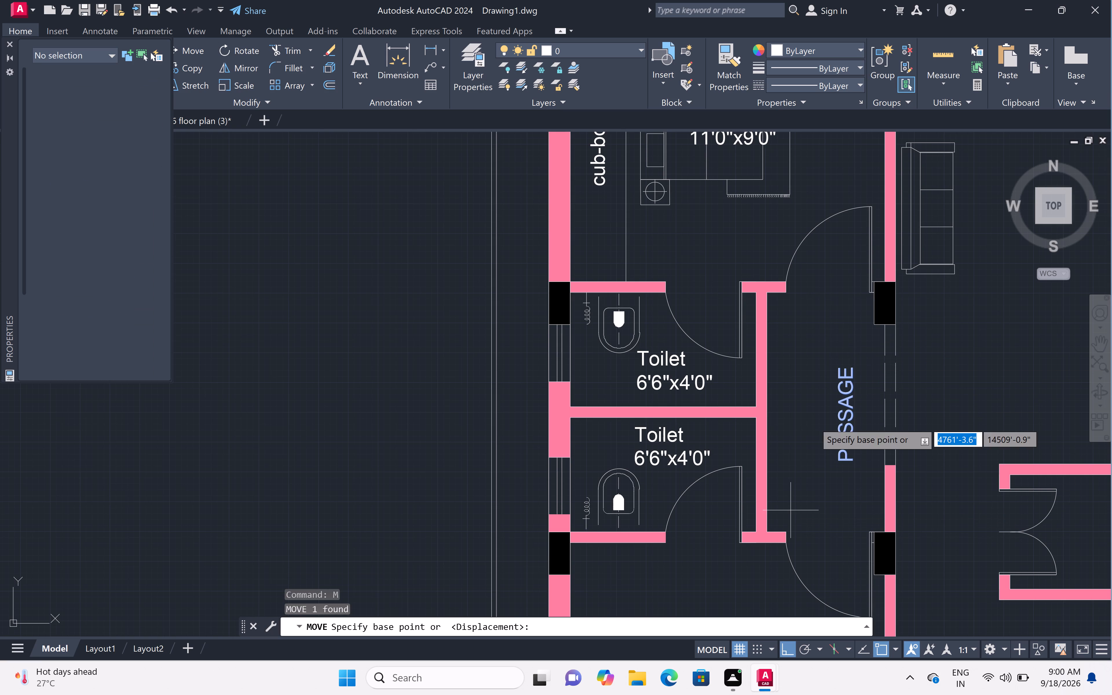
{"action": "left_click", "coordinate": [839, 417]}
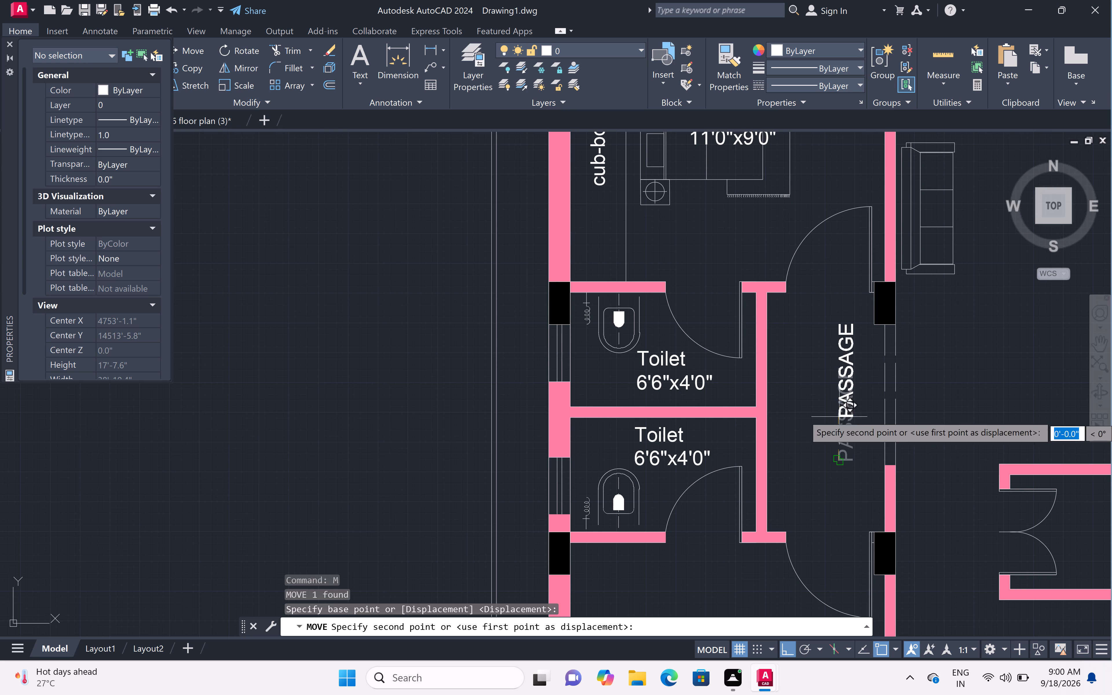
{"action": "key", "text": "F8"}
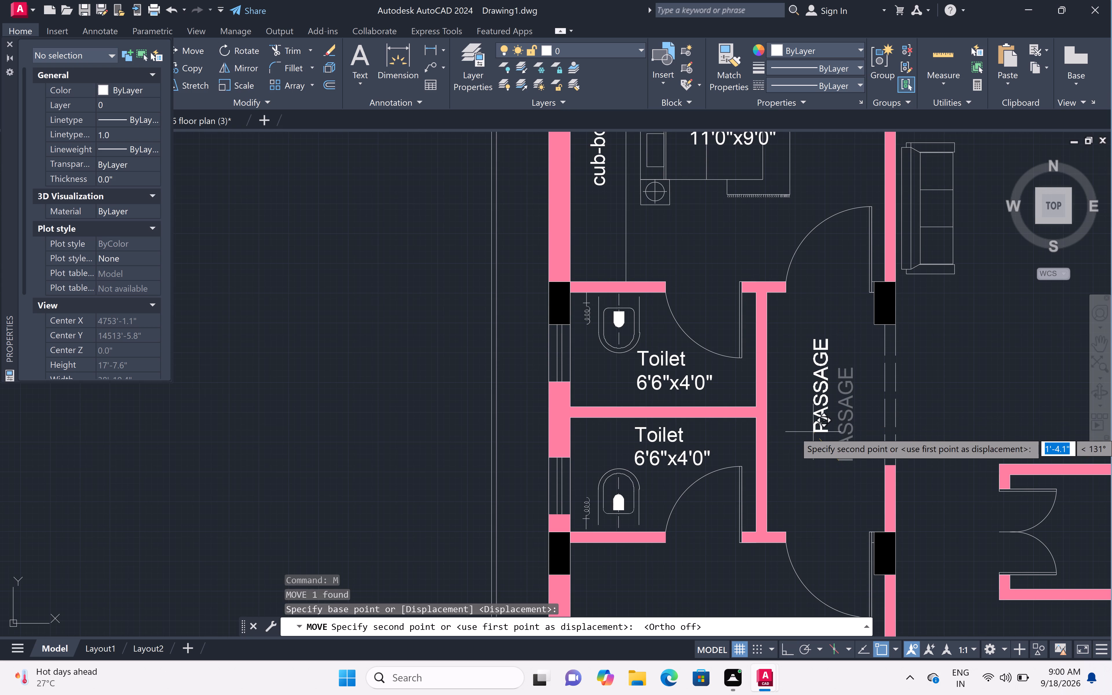
{"action": "scroll", "coordinate": [820, 450], "scroll_direction": "up", "scroll_amount": 3}
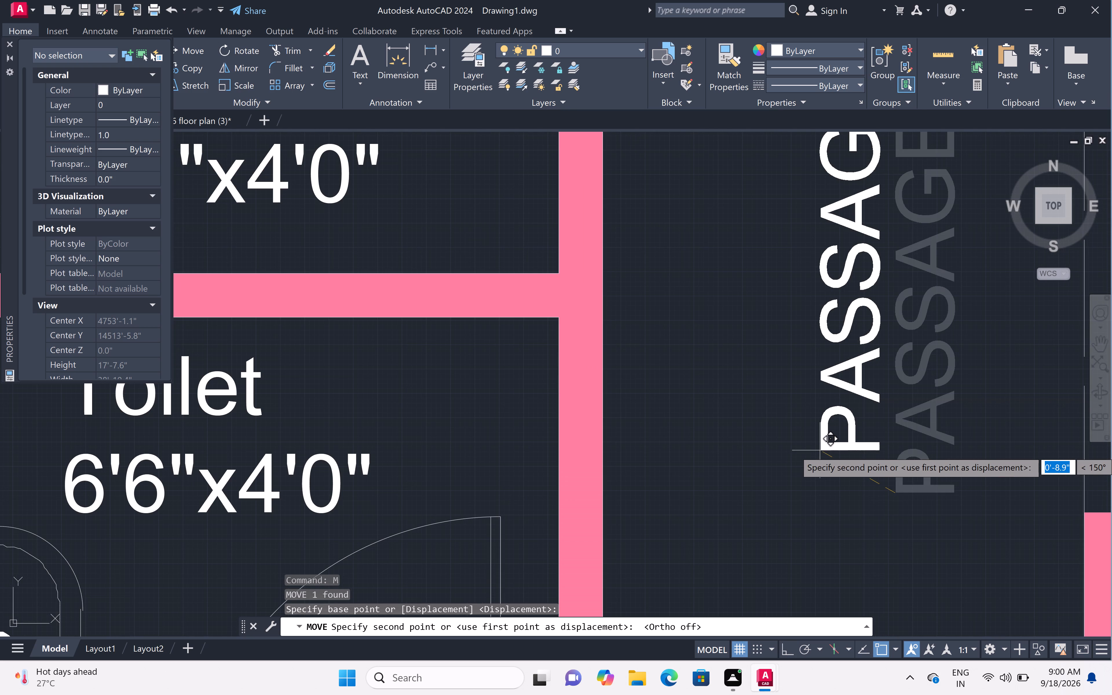
{"action": "left_click", "coordinate": [820, 450]}
Draw a vertical cupboard line 10'-6" long in the southern bedroom, from the toilet's south wall down to the outer south wall.
{"action": "scroll", "coordinate": [822, 447], "scroll_direction": "down", "scroll_amount": 5}
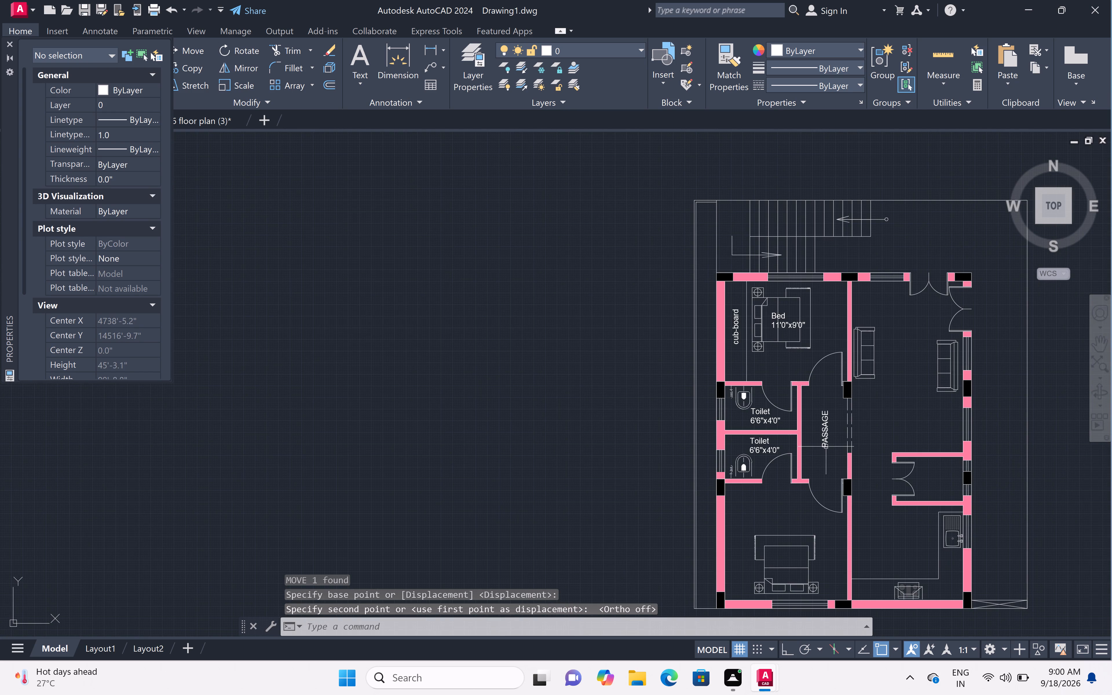
{"action": "scroll", "coordinate": [829, 454], "scroll_direction": "down", "scroll_amount": 1}
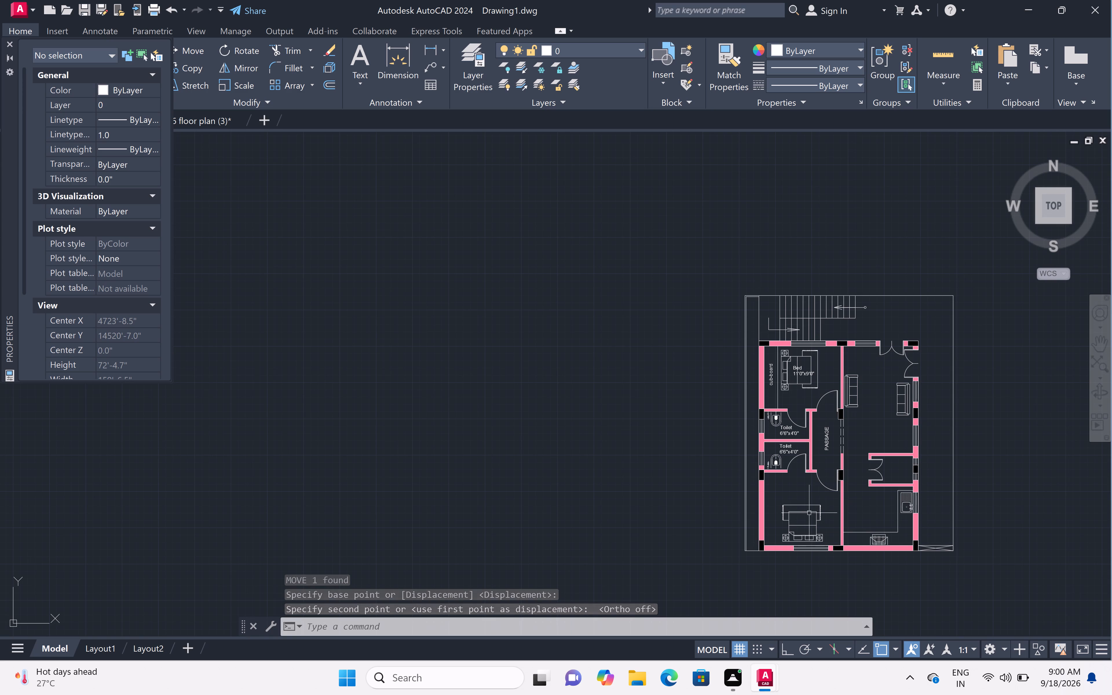
{"action": "scroll", "coordinate": [791, 523], "scroll_direction": "up", "scroll_amount": 1}
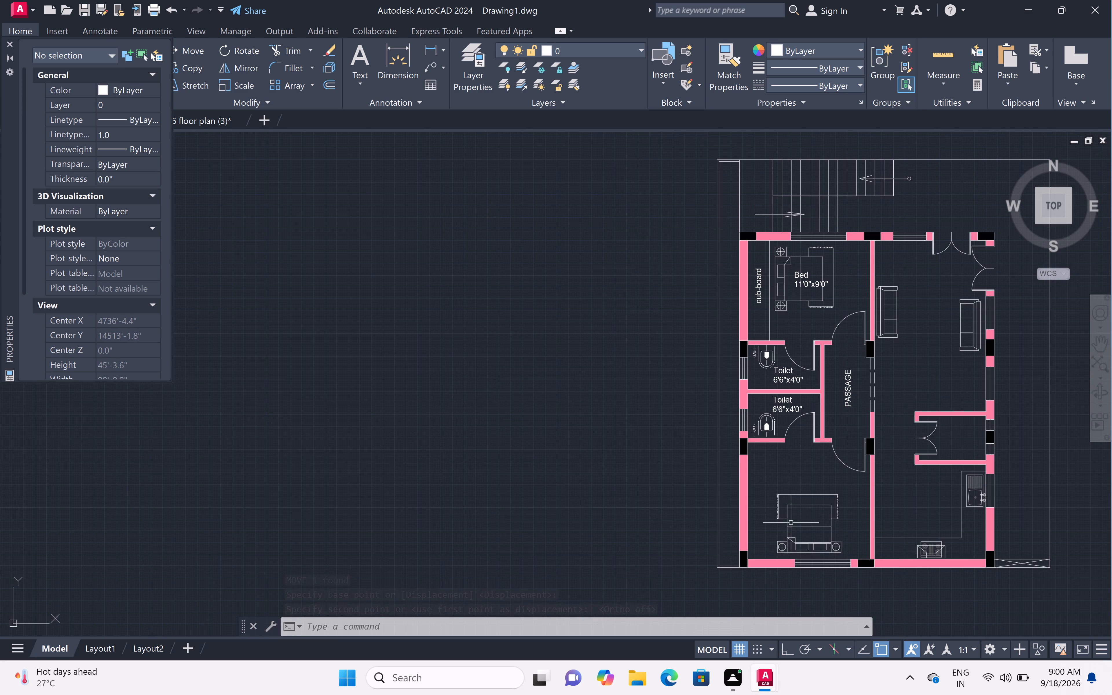
{"action": "type", "text": "L"}
{"action": "key", "text": "space"}
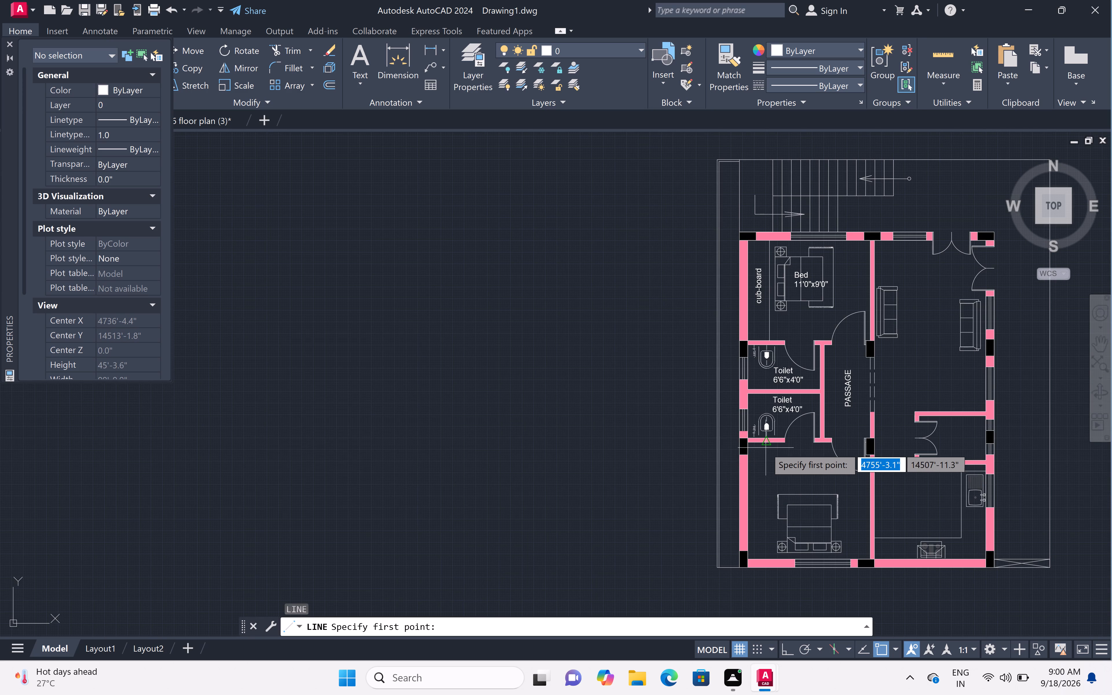
{"action": "left_click", "coordinate": [768, 444]}
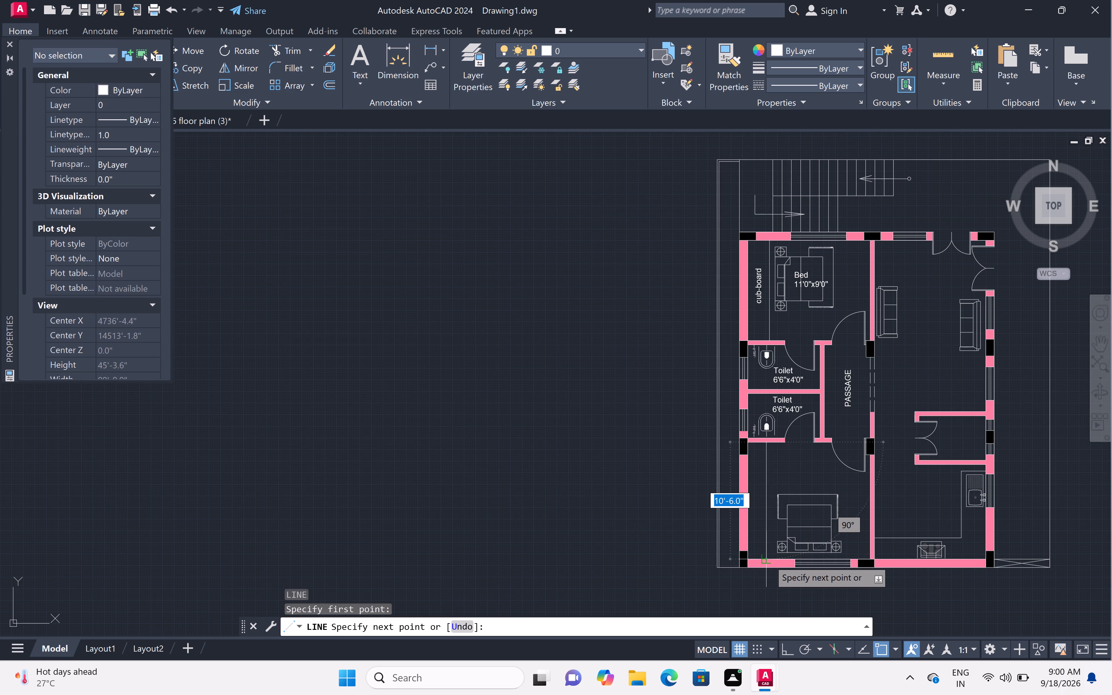
{"action": "key", "text": "F8"}
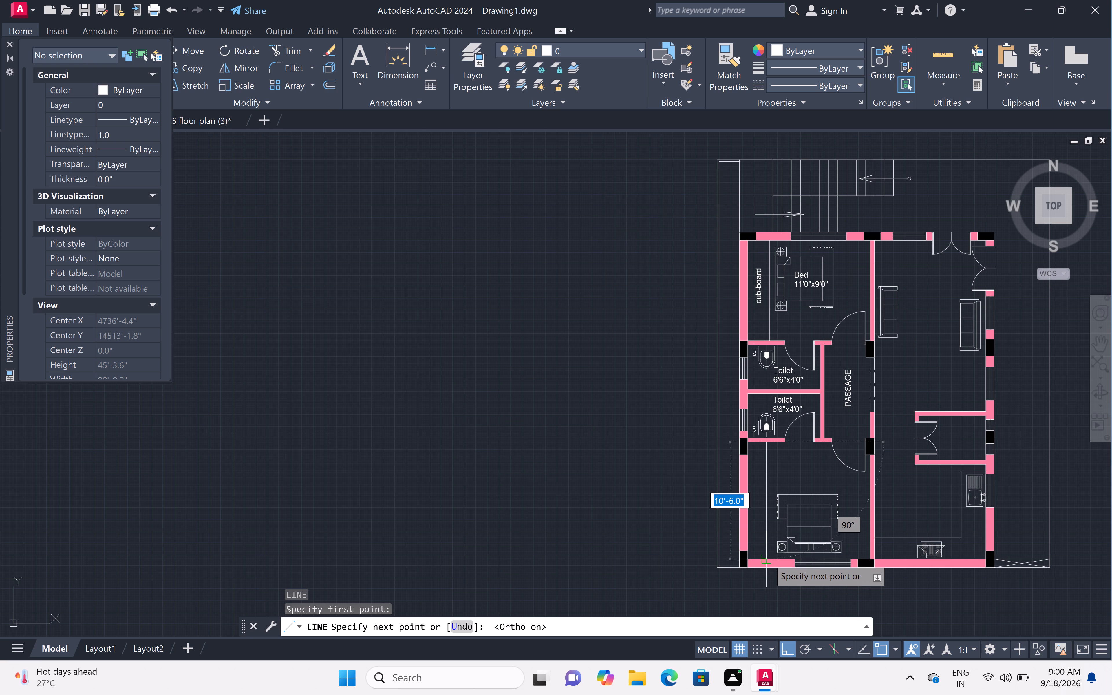
{"action": "left_click", "coordinate": [767, 556]}
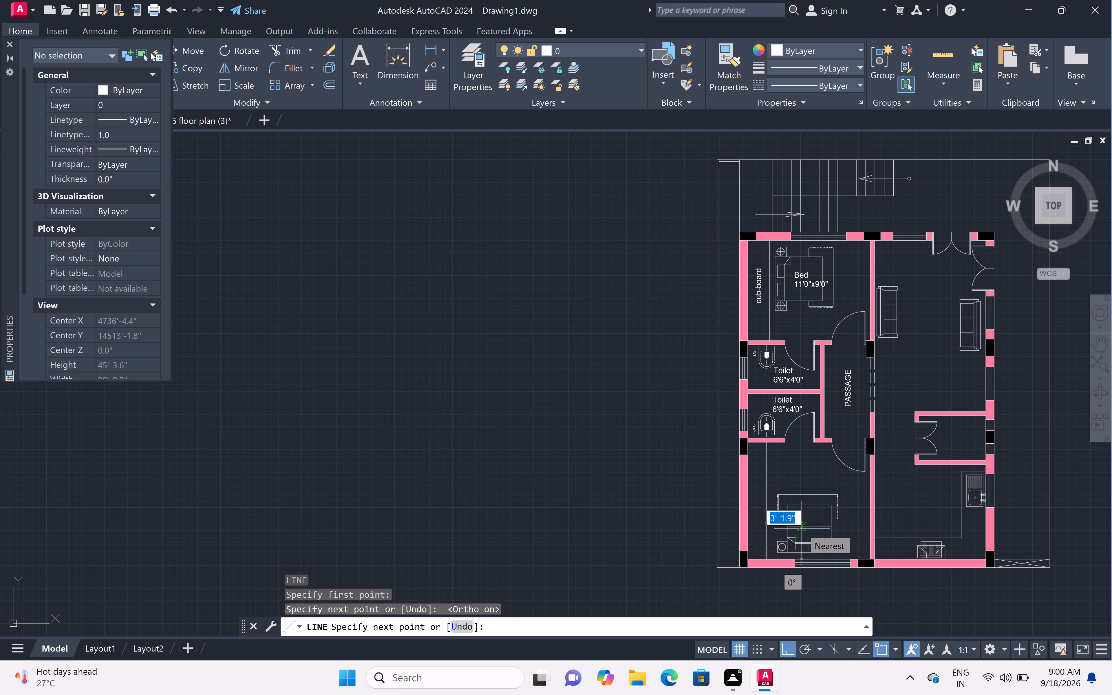
{"action": "key", "text": "Escape"}
Shift the new cupboard line about 8.4" east, towards the bed.
{"action": "scroll", "coordinate": [767, 492], "scroll_direction": "up", "scroll_amount": 1}
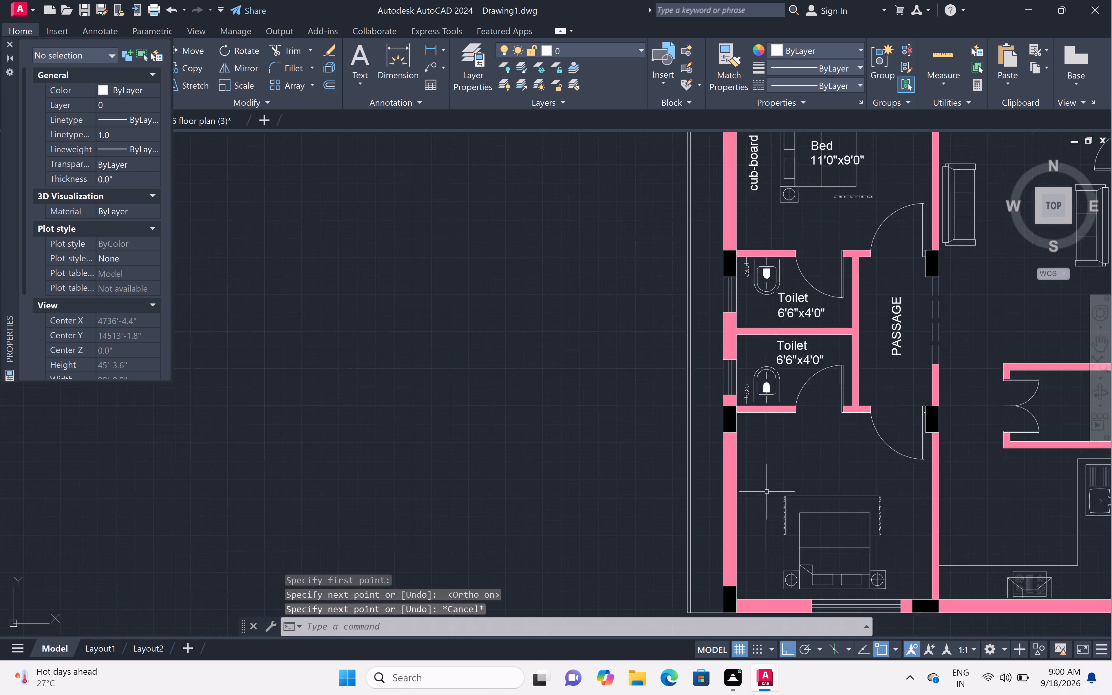
{"action": "scroll", "coordinate": [767, 492], "scroll_direction": "up", "scroll_amount": 1}
{"action": "double_click", "coordinate": [766, 492]}
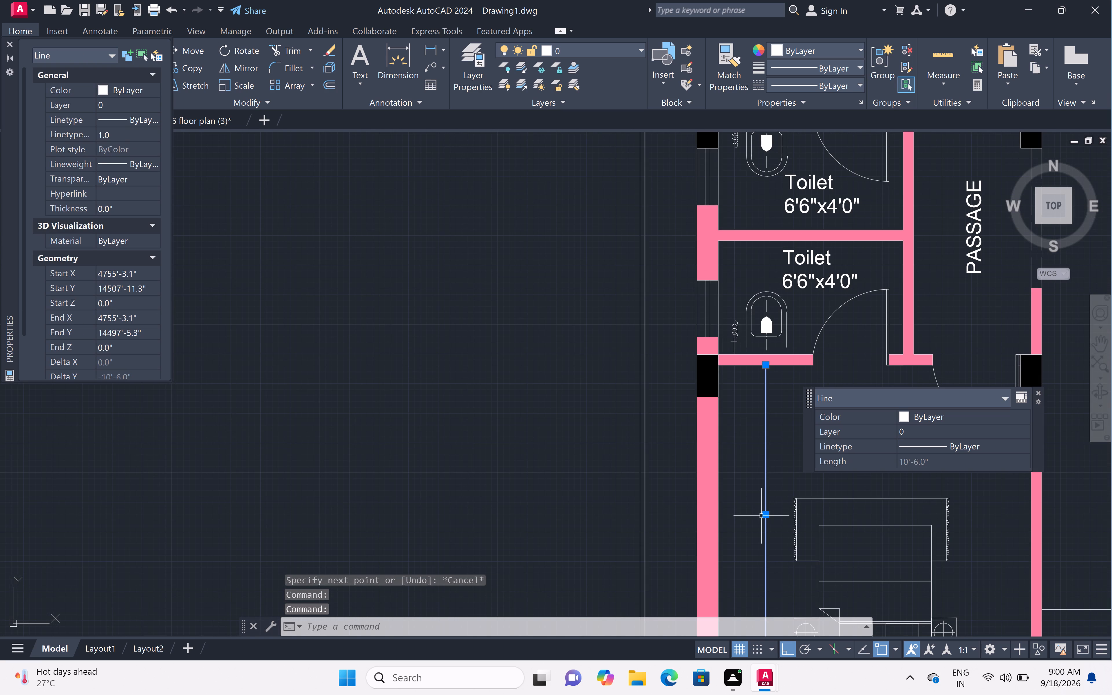
{"action": "left_click", "coordinate": [766, 512]}
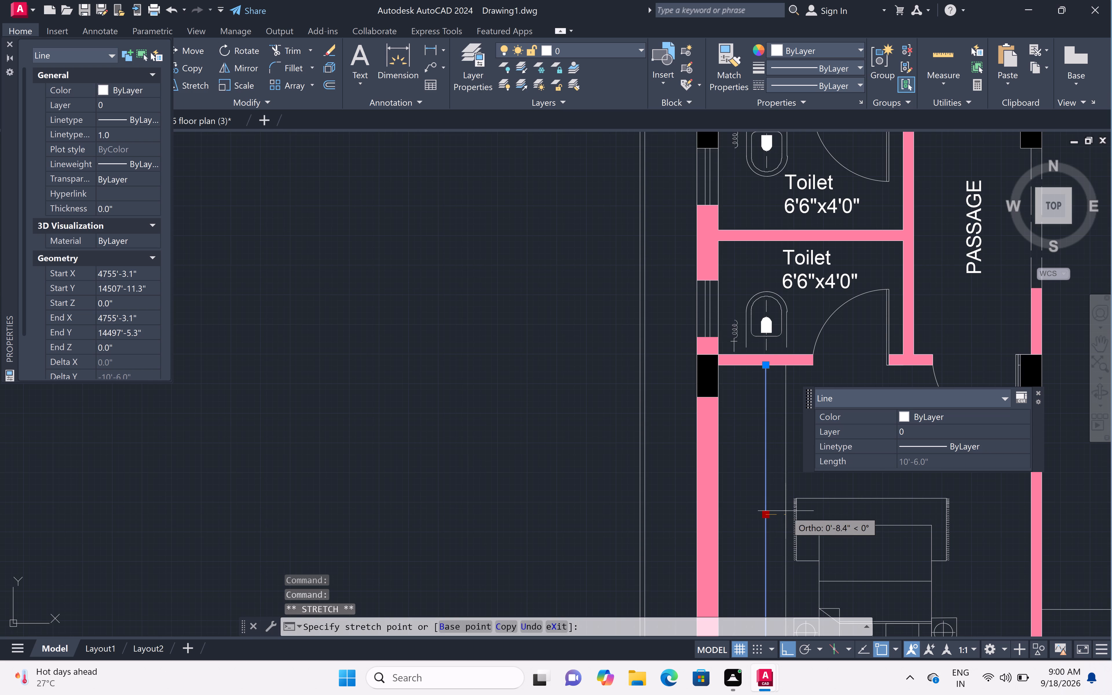
{"action": "left_click", "coordinate": [786, 511]}
{"action": "key", "text": "Escape"}
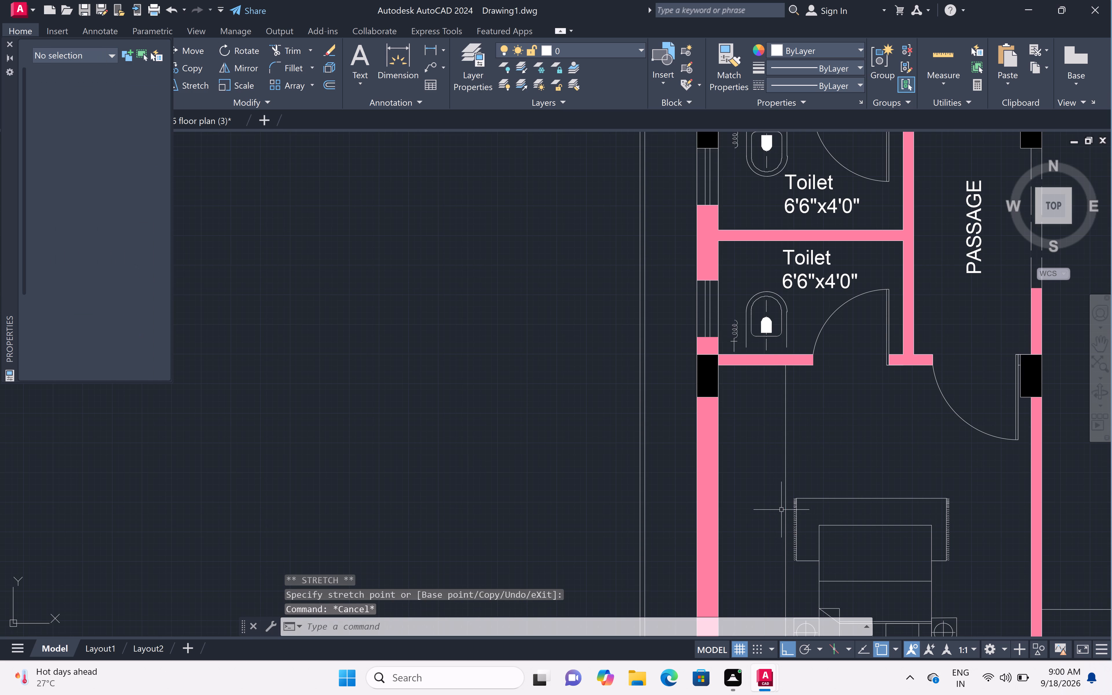
Add a multiline text label reading Cub-board in the southern bedroom, east of the cupboard line and north of the bed.
{"action": "type", "text": "MT"}
{"action": "key", "text": "space"}
{"action": "left_click", "coordinate": [801, 424]}
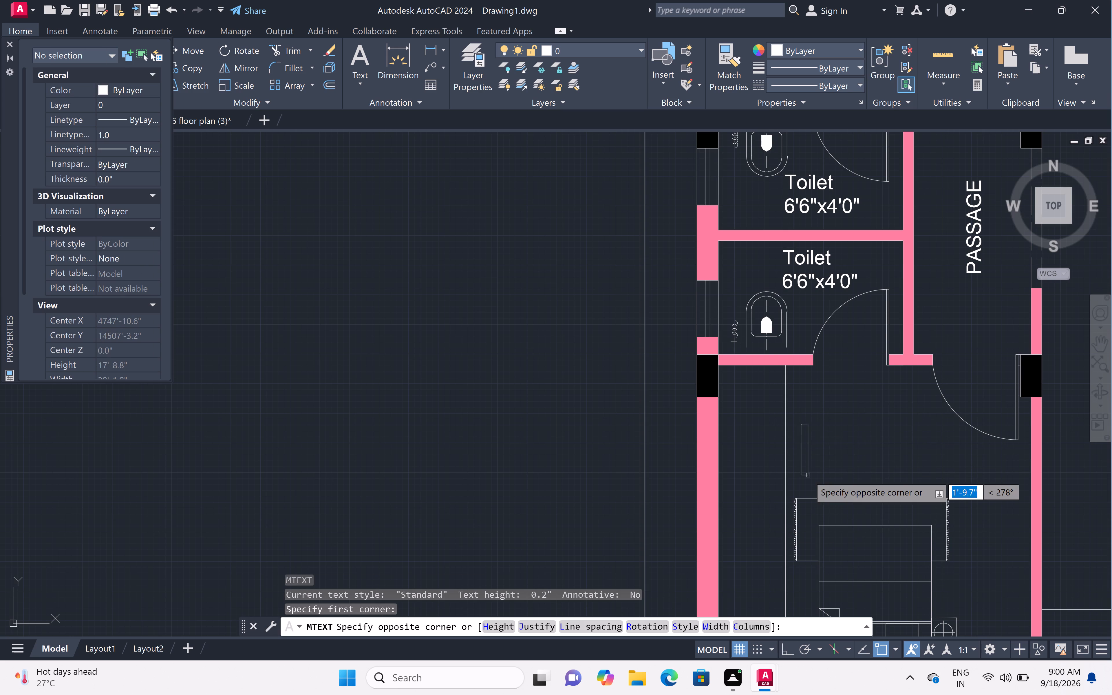
{"action": "left_click", "coordinate": [953, 473]}
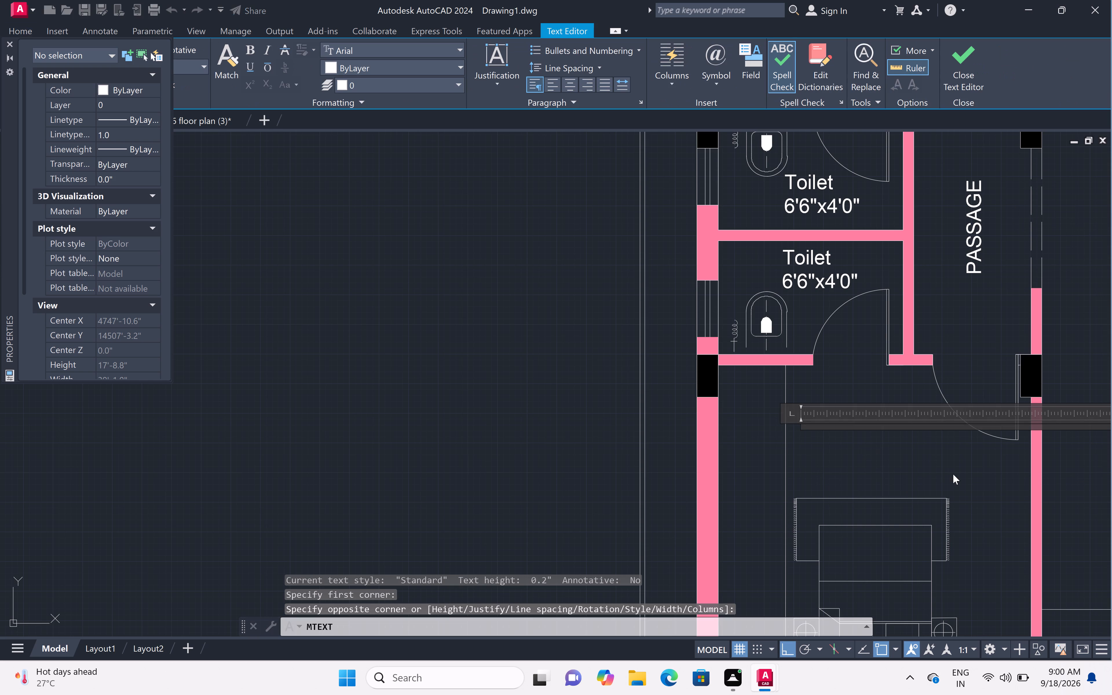
{"action": "type", "text": "ub"}
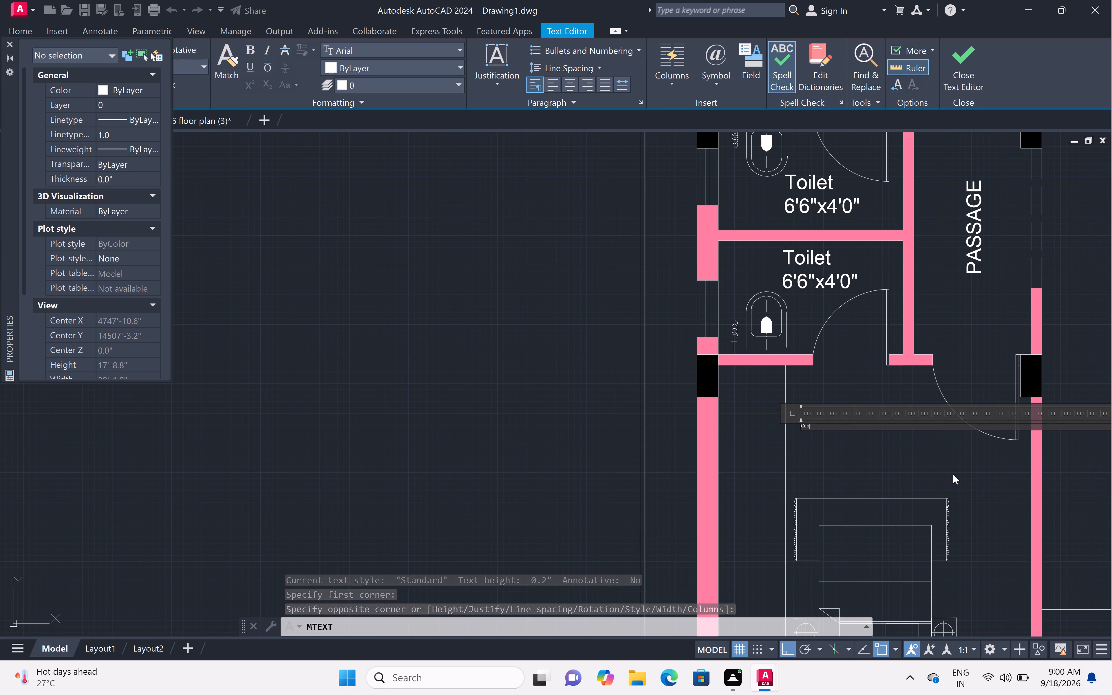
{"action": "type", "text": "-boar"}
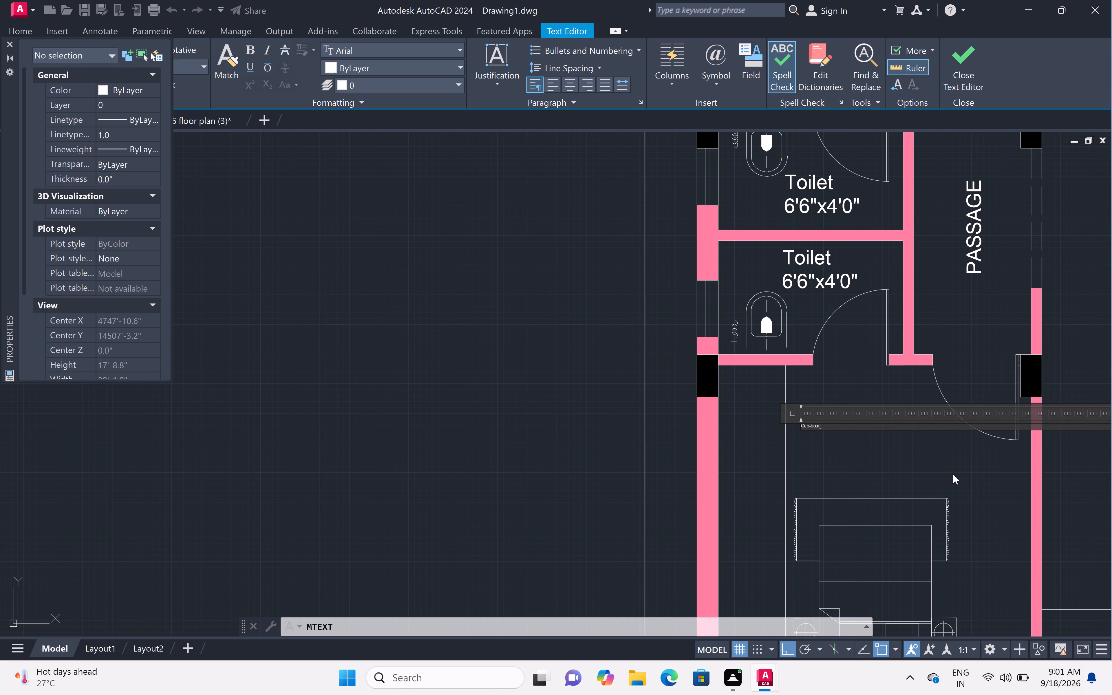
{"action": "key", "text": "d"}
{"action": "key", "text": "space"}
{"action": "left_click", "coordinate": [837, 446]}
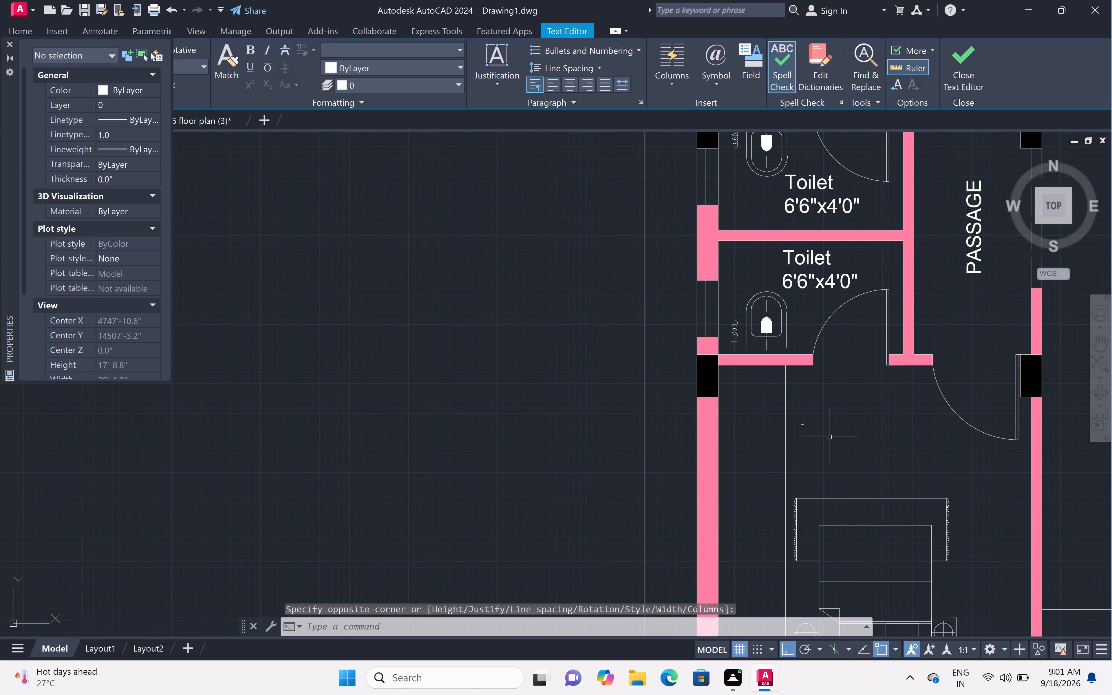
Set the text height of the new Cub-board label to 6".
{"action": "left_click", "coordinate": [792, 418]}
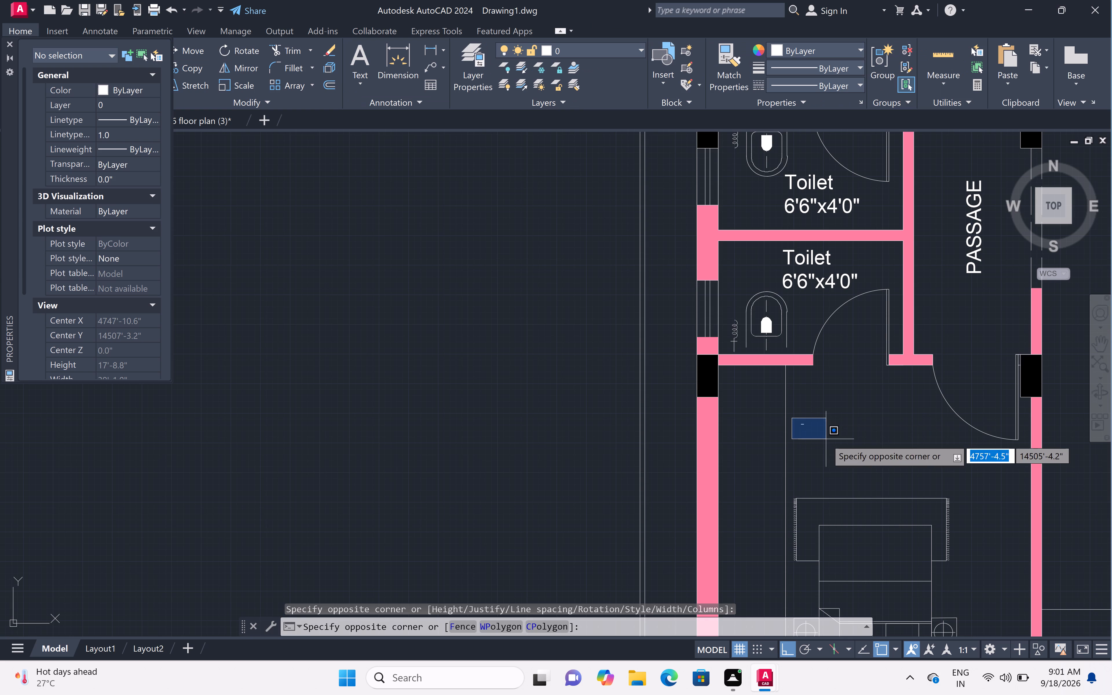
{"action": "left_click", "coordinate": [826, 439]}
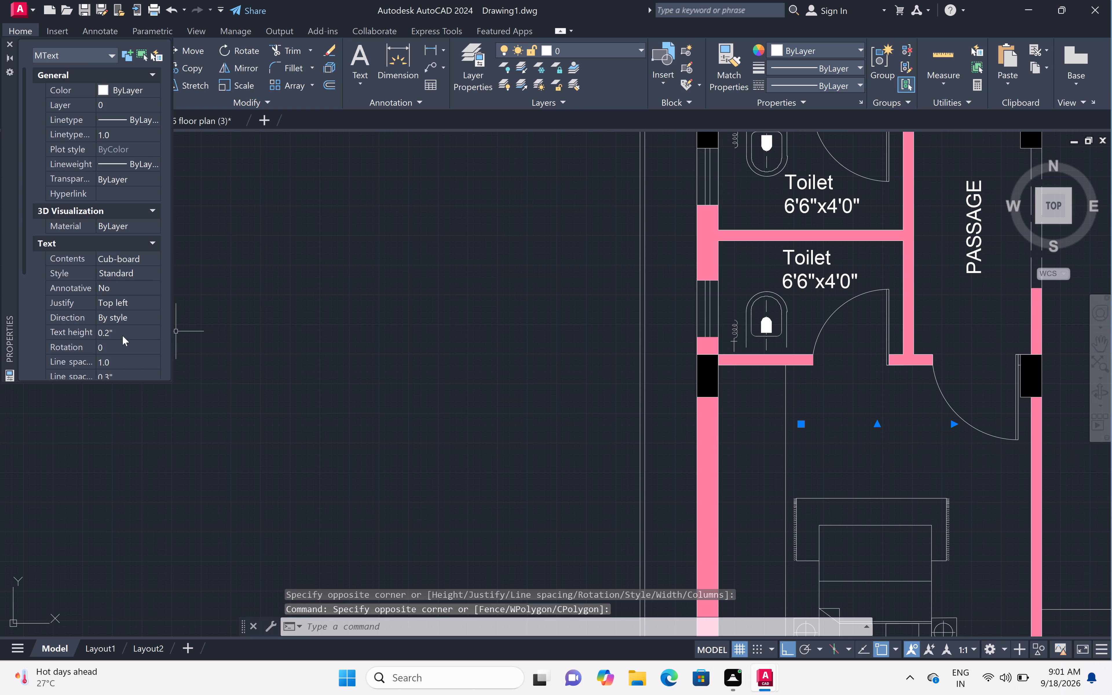
{"action": "left_click", "coordinate": [131, 331]}
{"action": "key", "text": "BackSpace"}
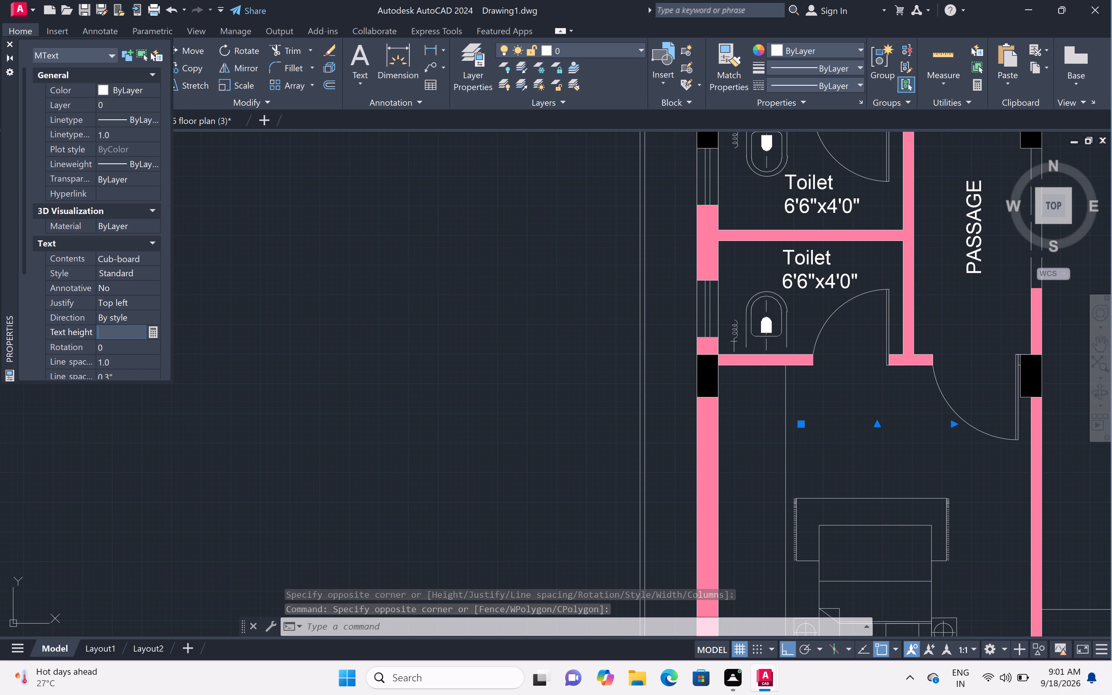
{"action": "key", "text": "6"}
{"action": "key", "text": "shift+quotedbl"}
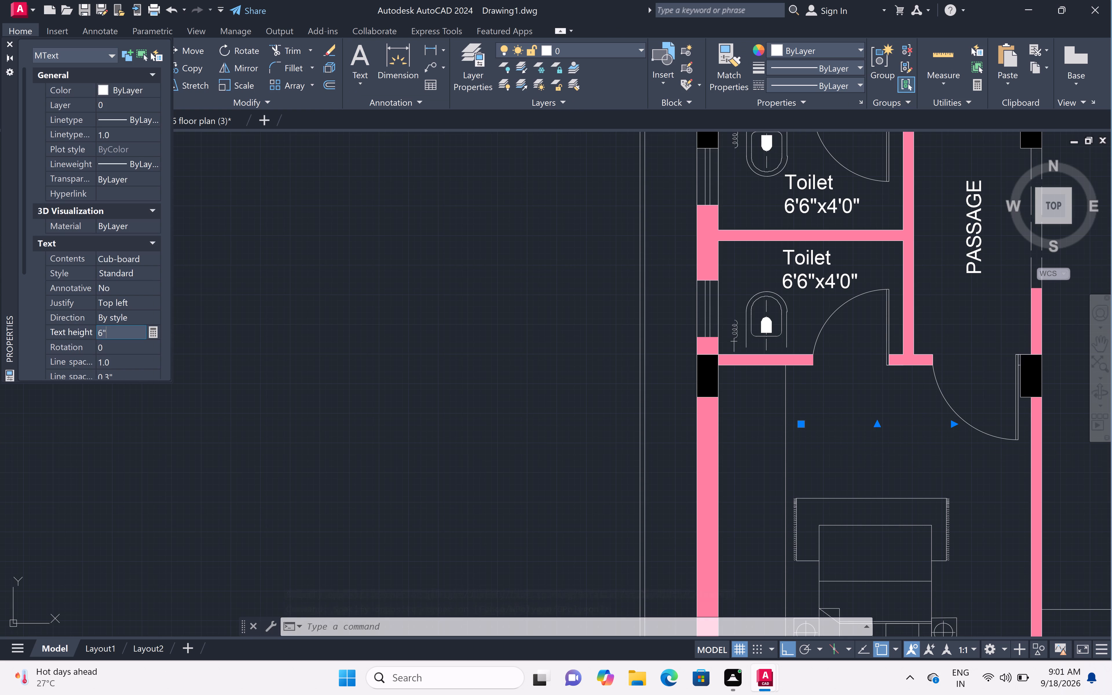
{"action": "left_click", "coordinate": [901, 469]}
{"action": "key", "text": "Escape"}
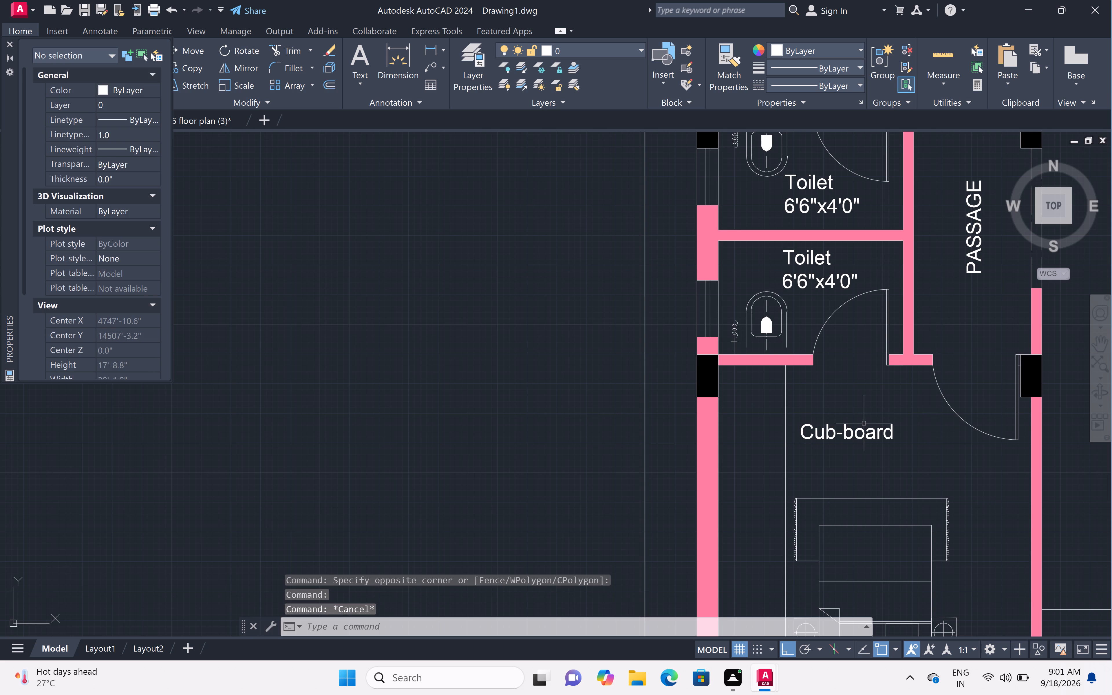
Rotate the southern bedroom's Cub-board label by 90° so it reads vertically.
{"action": "left_click", "coordinate": [860, 433]}
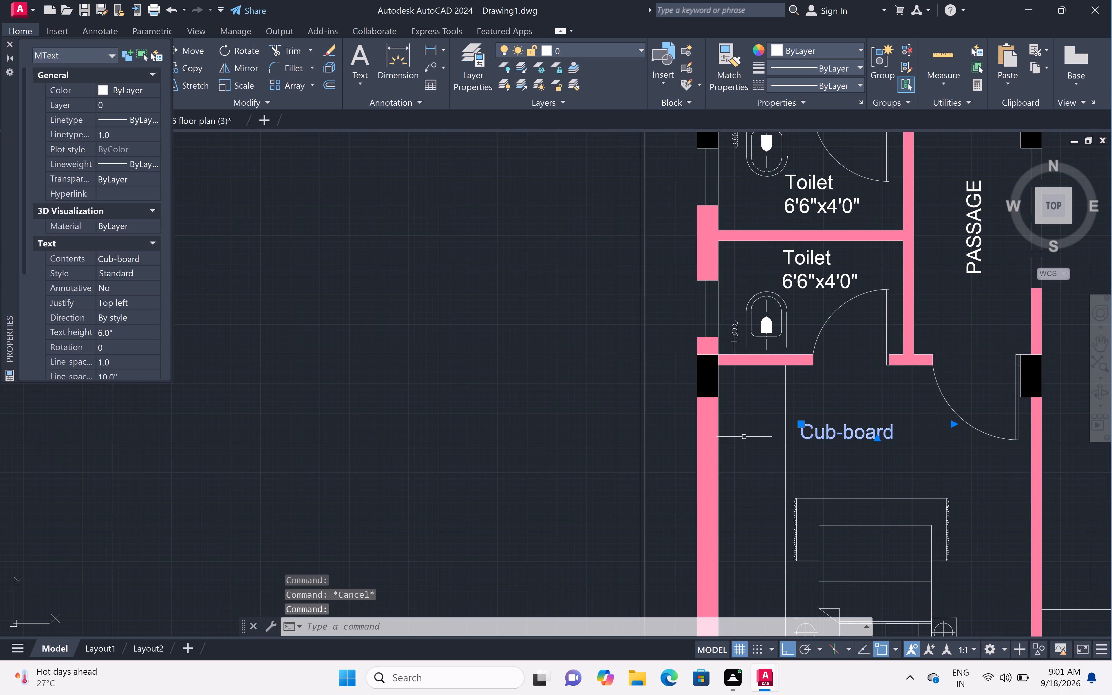
{"action": "left_click", "coordinate": [255, 48]}
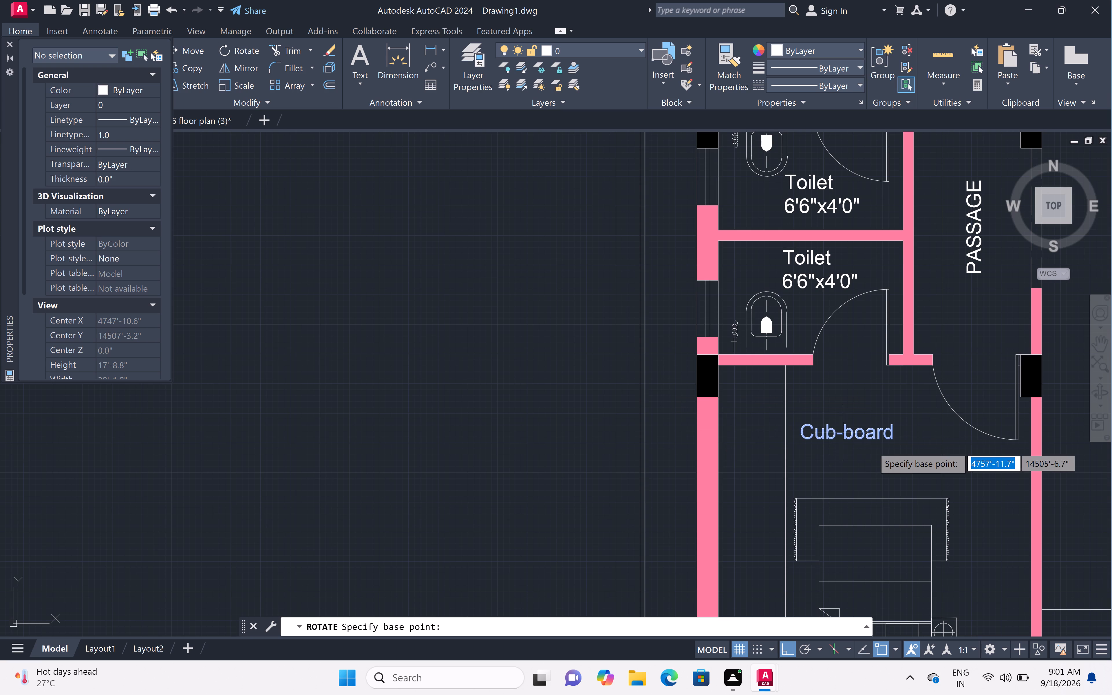
{"action": "left_click", "coordinate": [870, 434]}
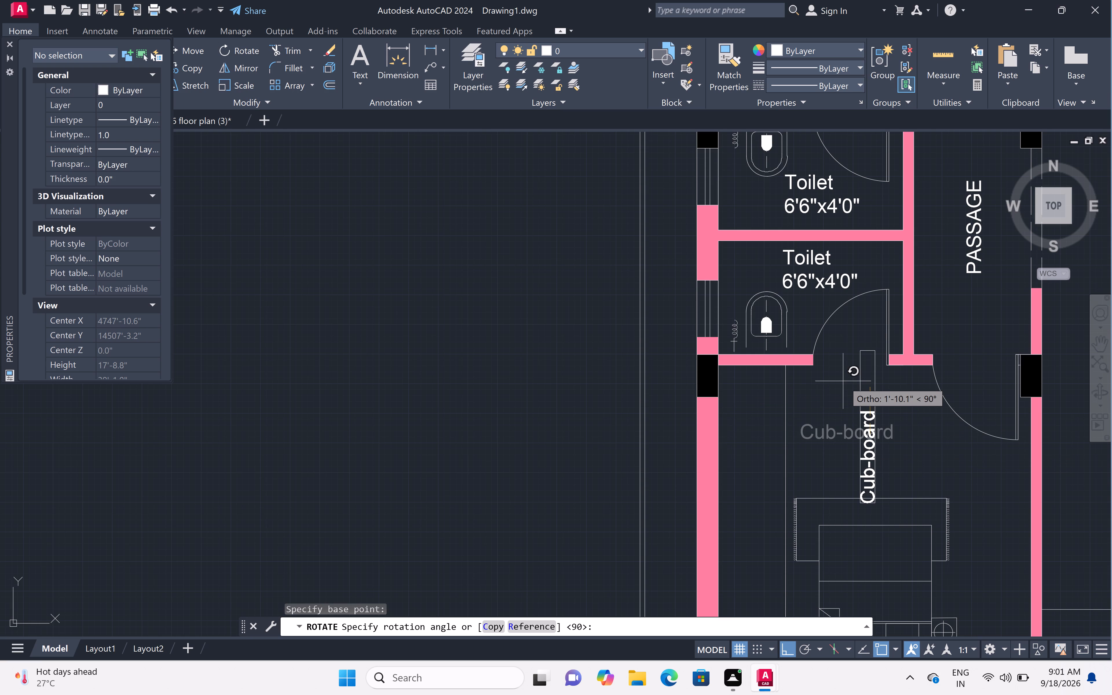
{"action": "left_click", "coordinate": [843, 381]}
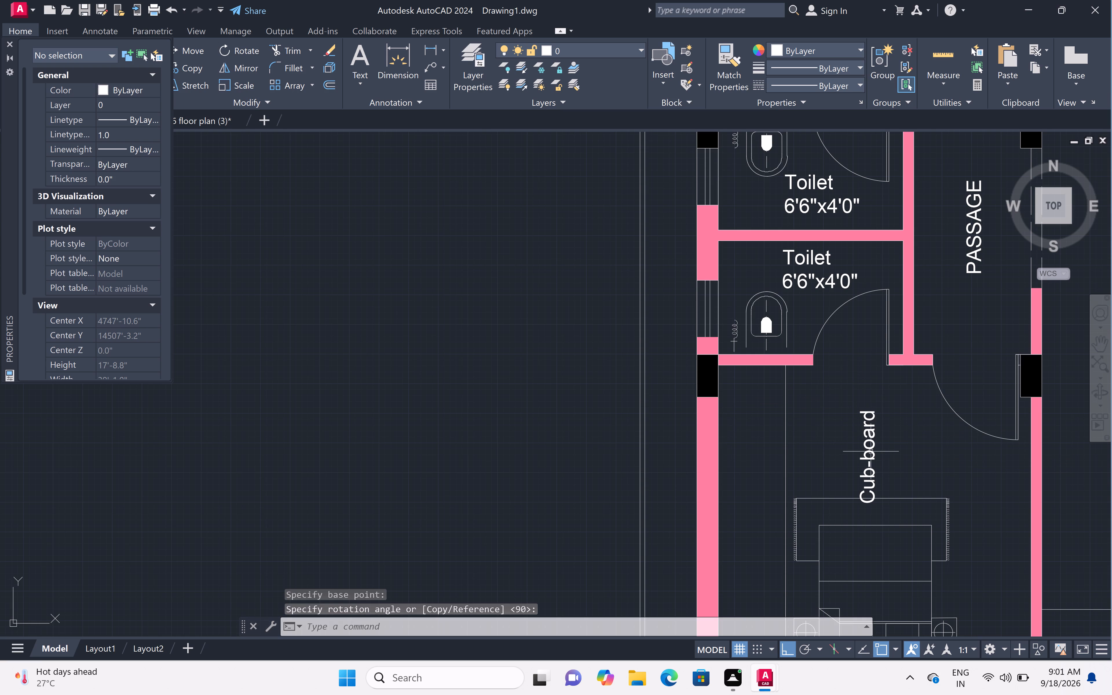
Move the vertical Cub-board label about 4'-7" southwest, into the strip between the outer west wall and the cupboard line.
{"action": "left_click", "coordinate": [871, 451]}
{"action": "scroll", "coordinate": [764, 418], "scroll_direction": "down", "scroll_amount": 2}
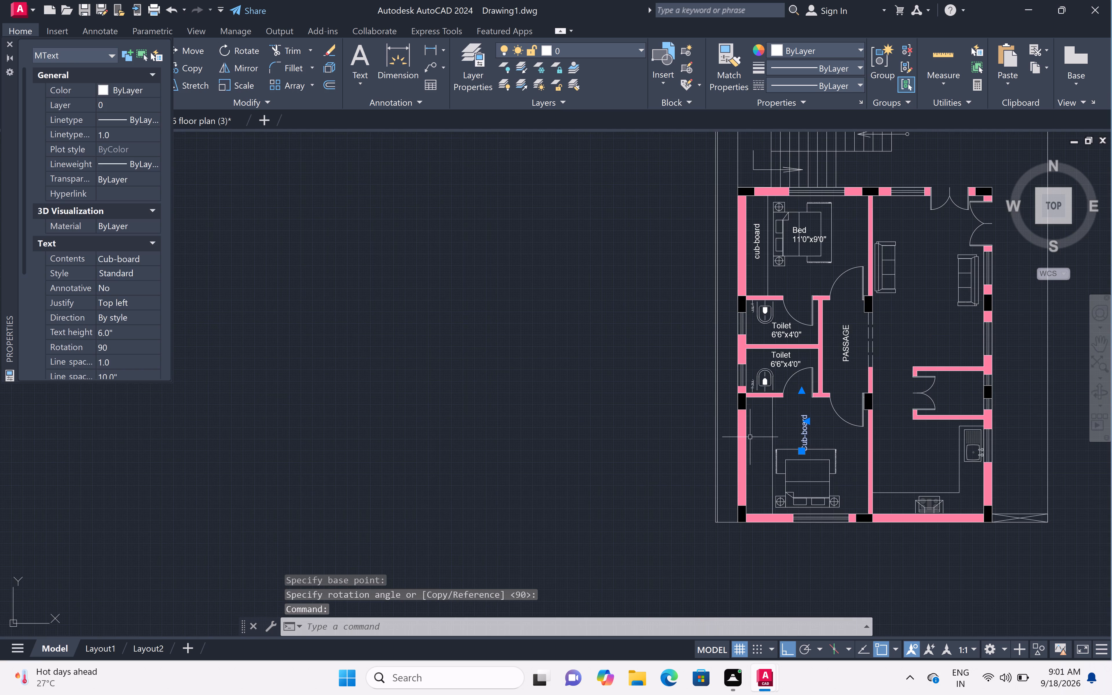
{"action": "type", "text": "m"}
{"action": "key", "text": "space"}
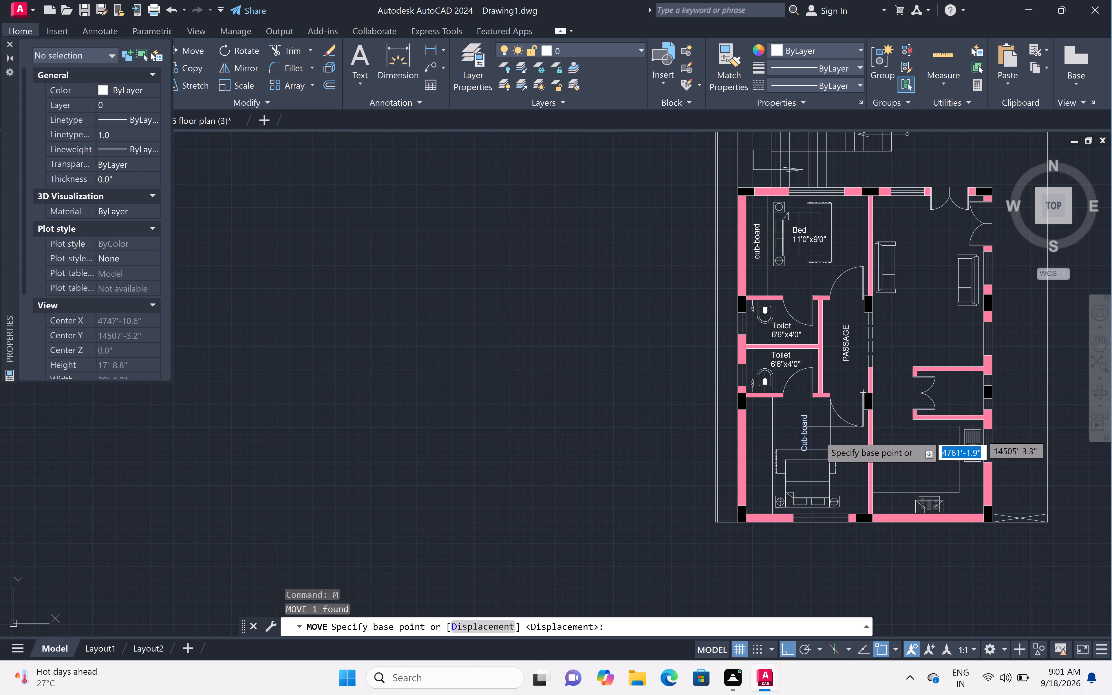
{"action": "scroll", "coordinate": [807, 448], "scroll_direction": "up", "scroll_amount": 2}
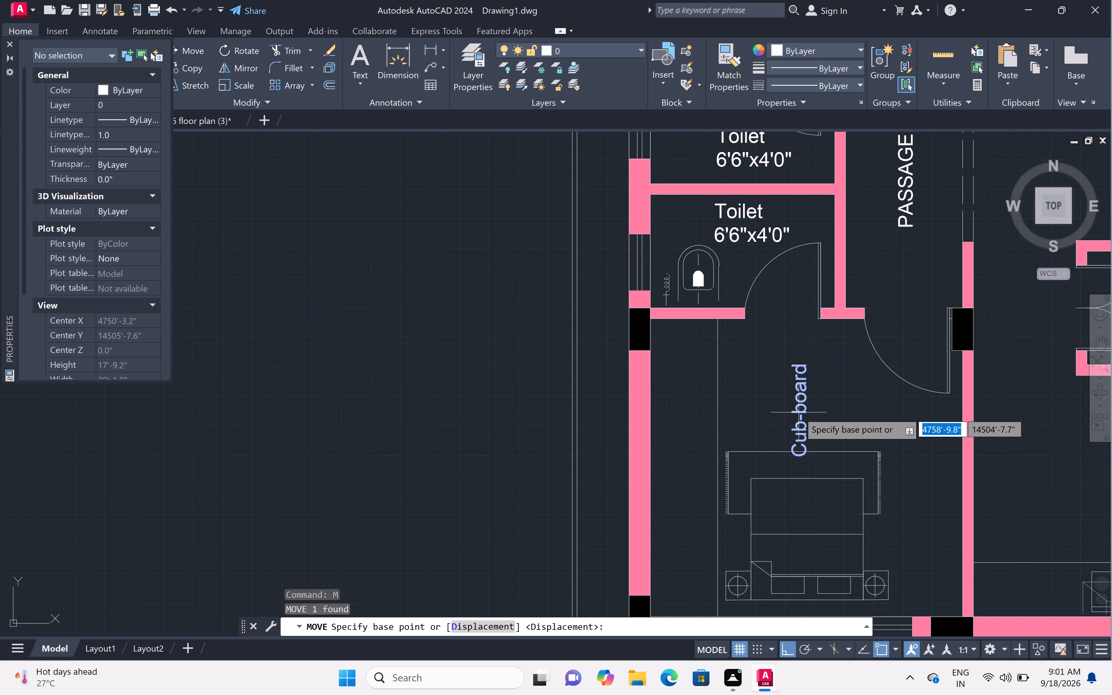
{"action": "left_click", "coordinate": [799, 412]}
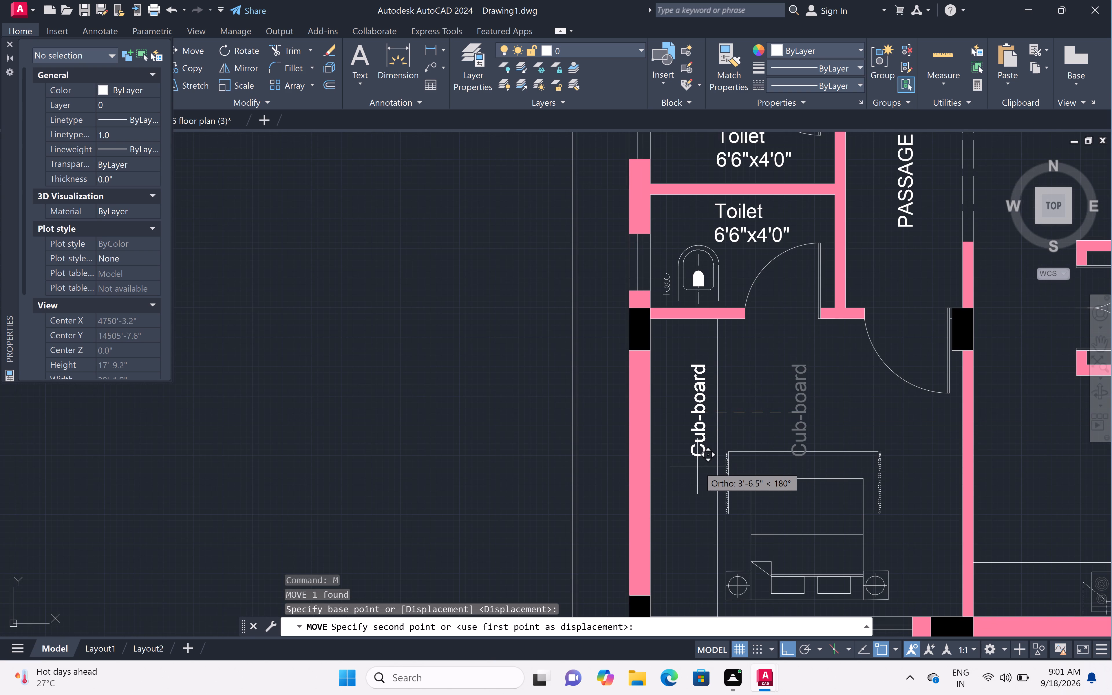
{"action": "key", "text": "F8"}
{"action": "scroll", "coordinate": [697, 466], "scroll_direction": "down", "scroll_amount": 2}
{"action": "scroll", "coordinate": [694, 469], "scroll_direction": "up", "scroll_amount": 1}
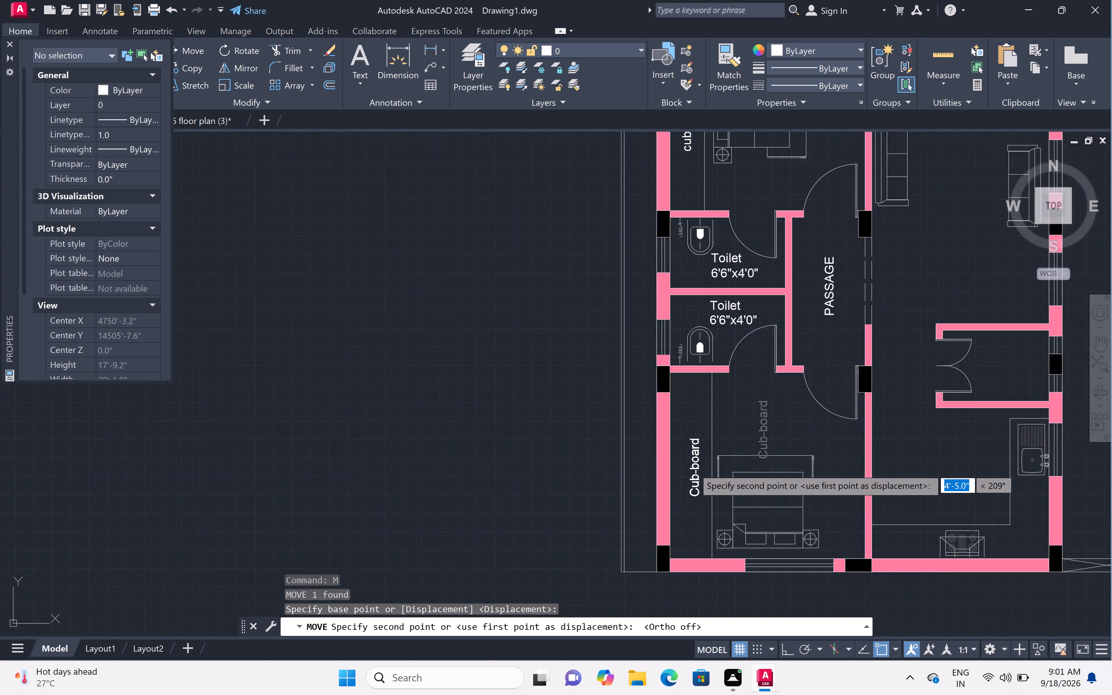
{"action": "scroll", "coordinate": [694, 469], "scroll_direction": "up", "scroll_amount": 2}
{"action": "scroll", "coordinate": [678, 459], "scroll_direction": "down", "scroll_amount": 1}
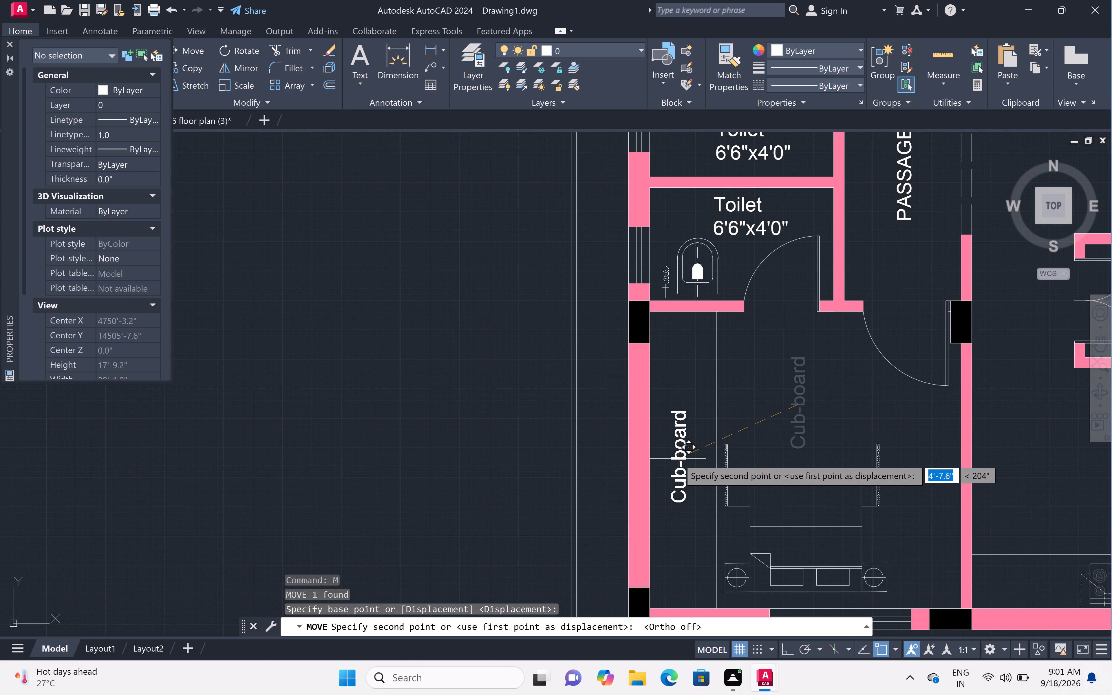
{"action": "scroll", "coordinate": [678, 457], "scroll_direction": "up", "scroll_amount": 1}
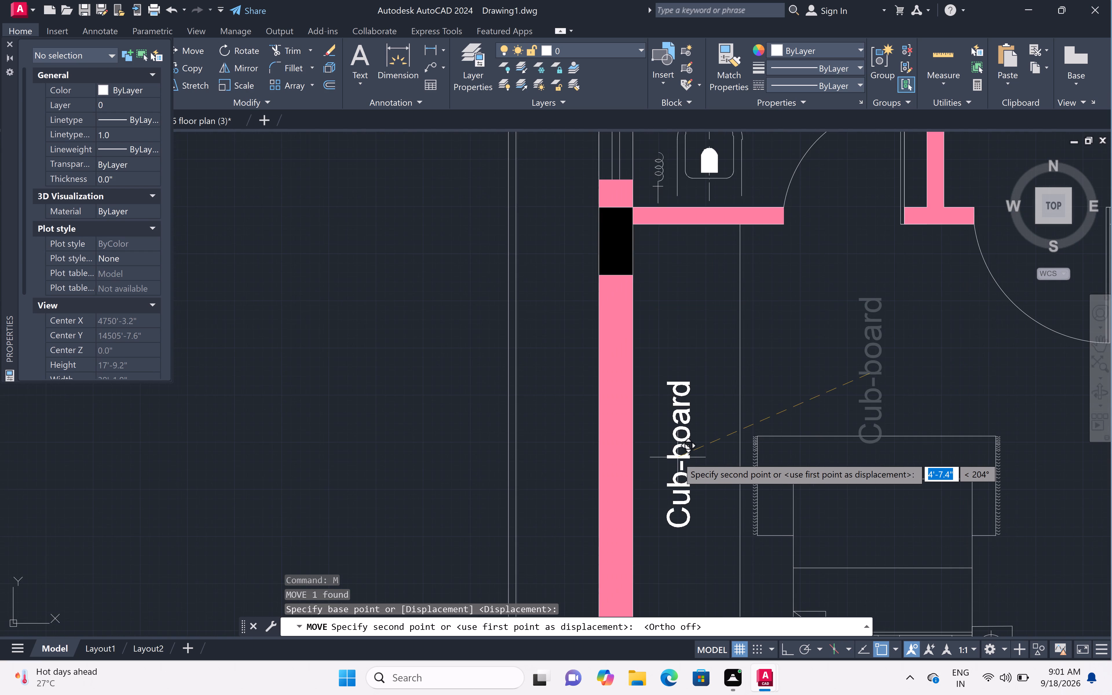
{"action": "scroll", "coordinate": [678, 457], "scroll_direction": "up", "scroll_amount": 1}
{"action": "left_click", "coordinate": [685, 461]}
{"action": "scroll", "coordinate": [690, 445], "scroll_direction": "down", "scroll_amount": 2}
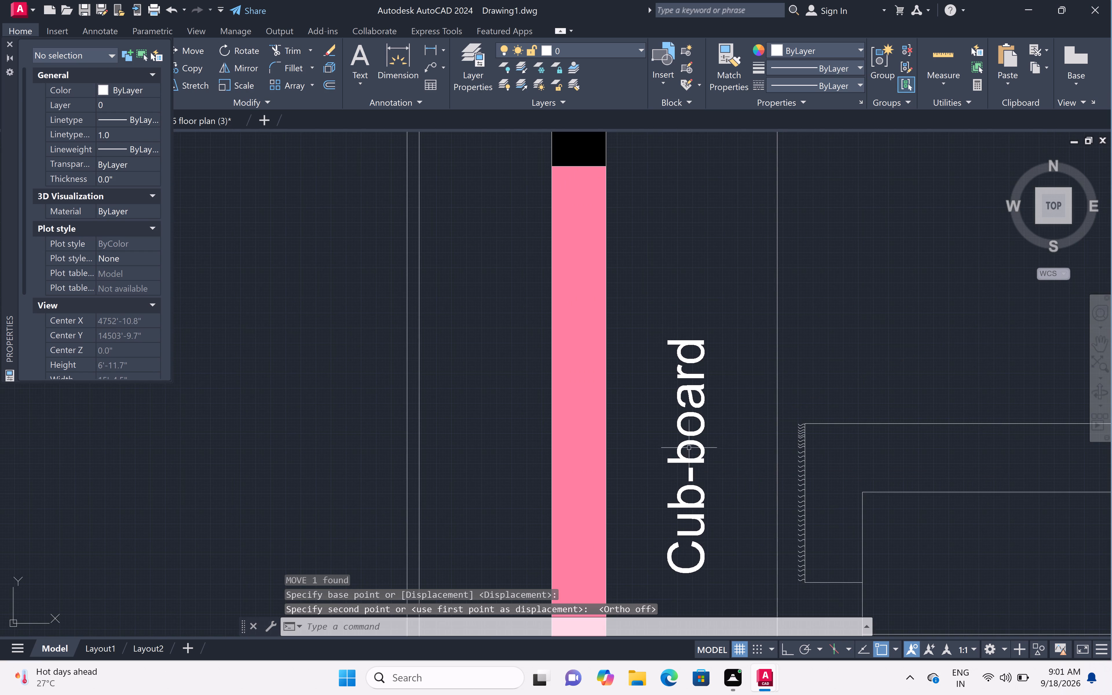
{"action": "scroll", "coordinate": [690, 445], "scroll_direction": "down", "scroll_amount": 2}
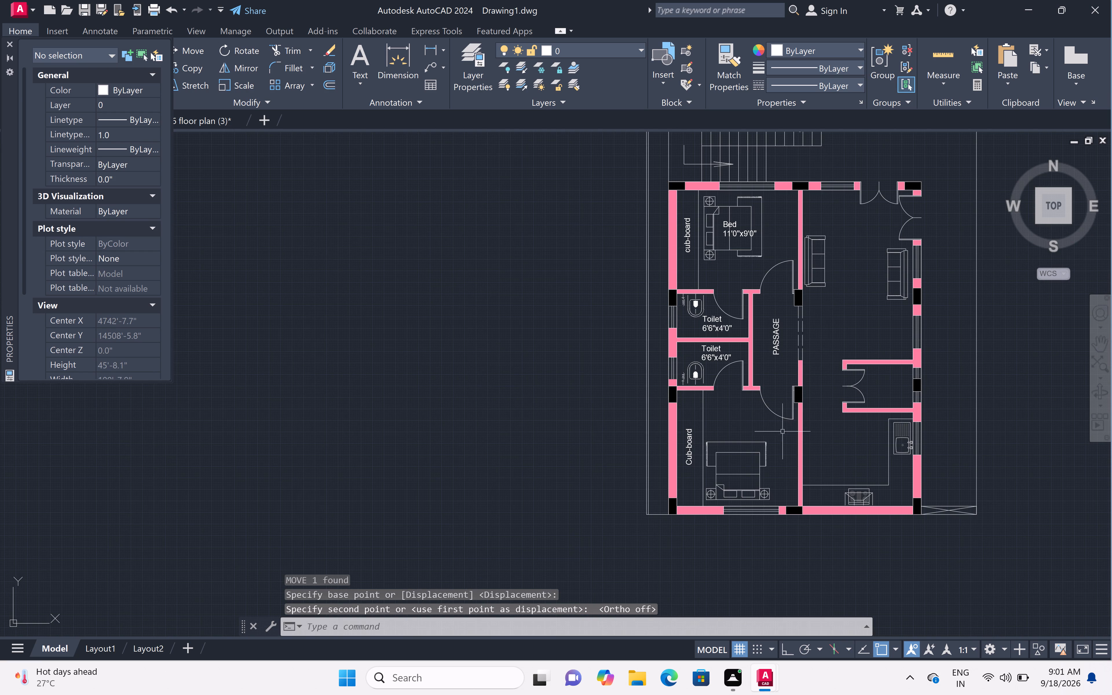
Add a two-line multiline text label reading Bed and 11'0"x10'6" in the southern bedroom, north of the bed.
{"action": "scroll", "coordinate": [769, 428], "scroll_direction": "up", "scroll_amount": 1}
{"action": "key", "text": "m"}
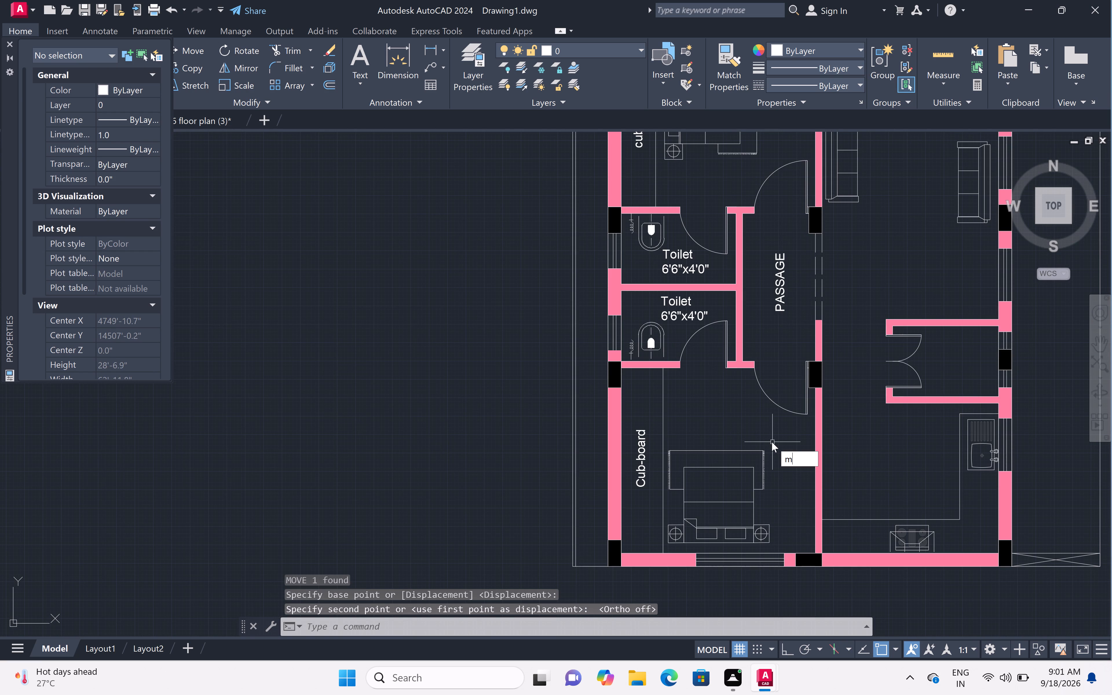
{"action": "type", "text": "t"}
{"action": "key", "text": "space"}
{"action": "scroll", "coordinate": [762, 456], "scroll_direction": "up", "scroll_amount": 2}
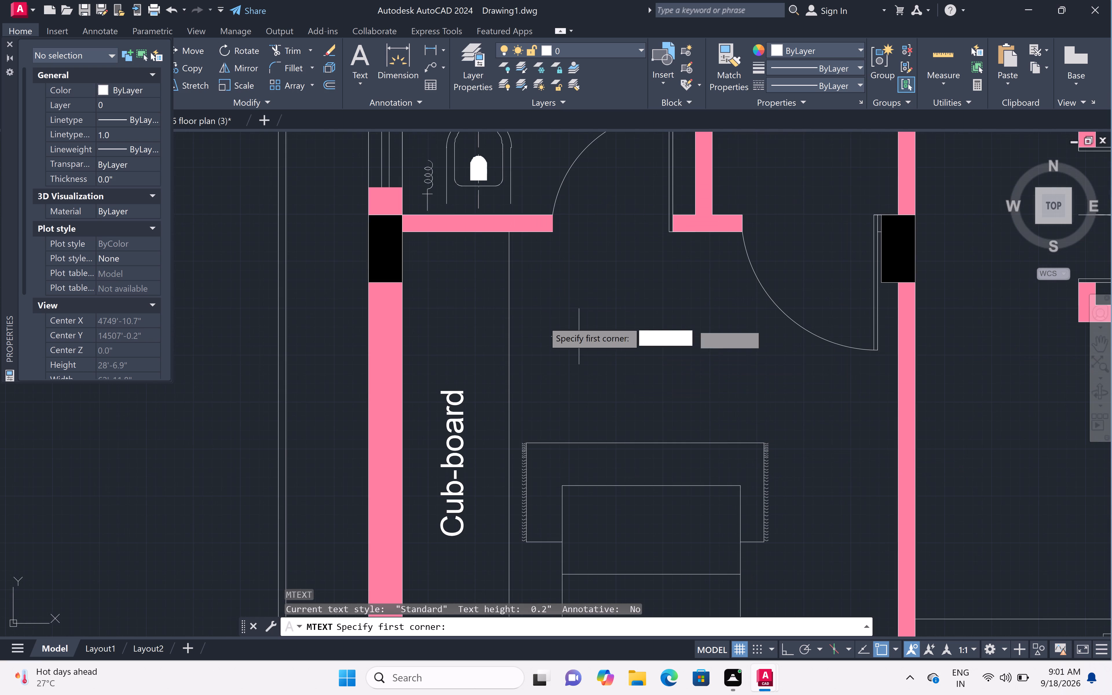
{"action": "left_click", "coordinate": [546, 317]}
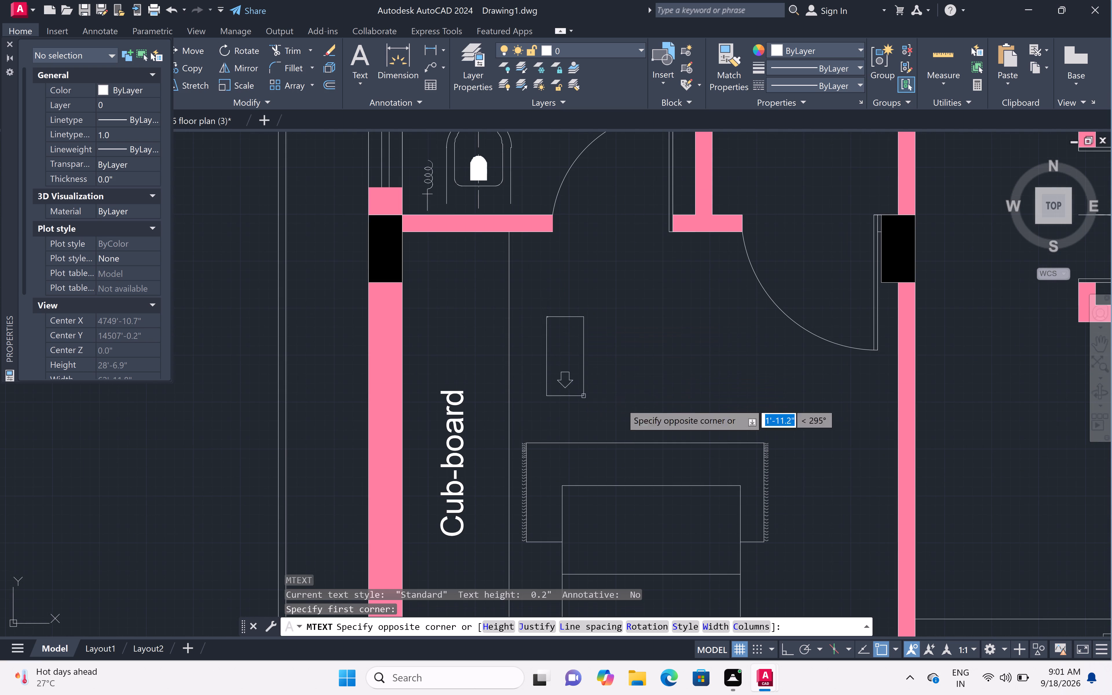
{"action": "left_click", "coordinate": [776, 416]}
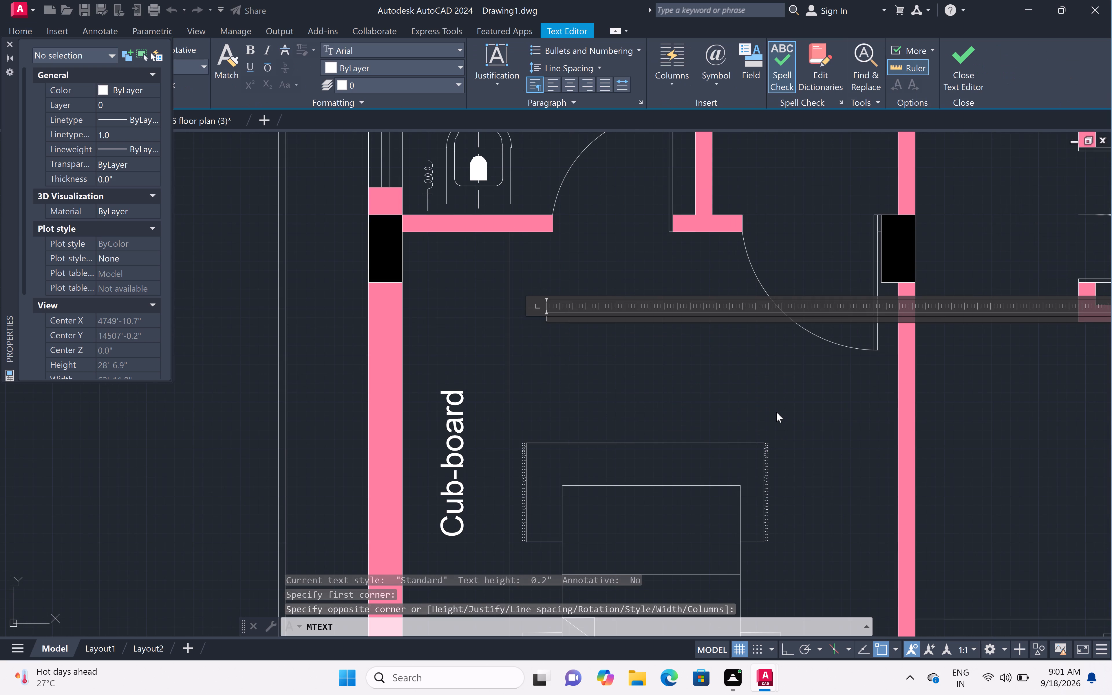
{"action": "type", "text": "br"}
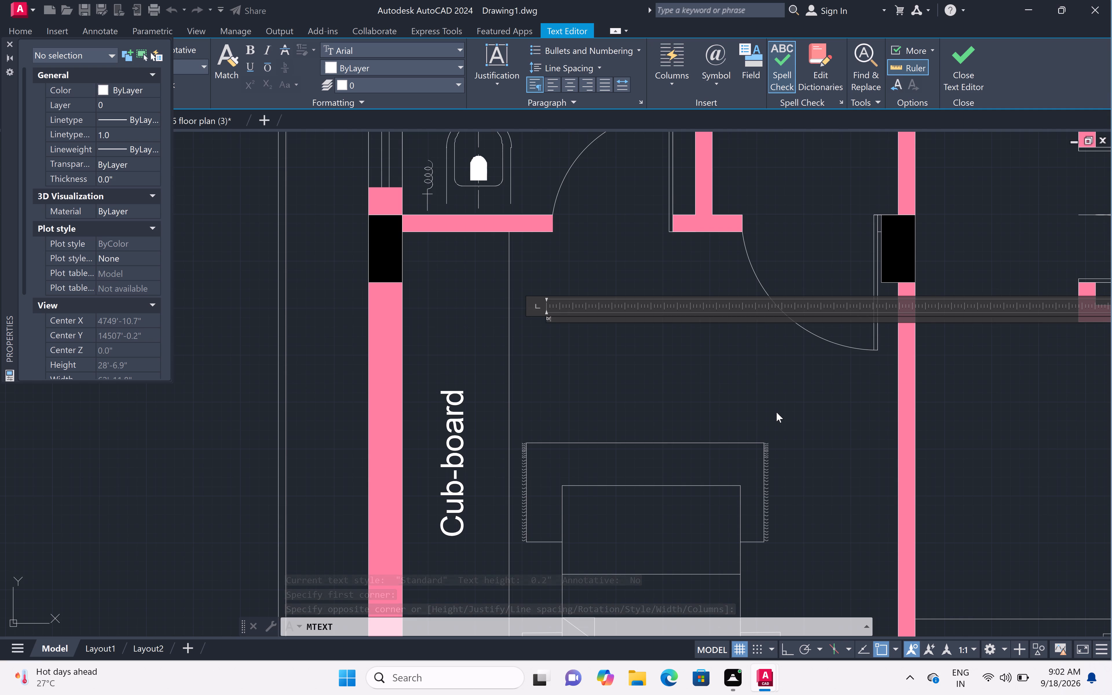
{"action": "key", "text": "BackSpace"}
{"action": "key", "text": "BackSpace"}
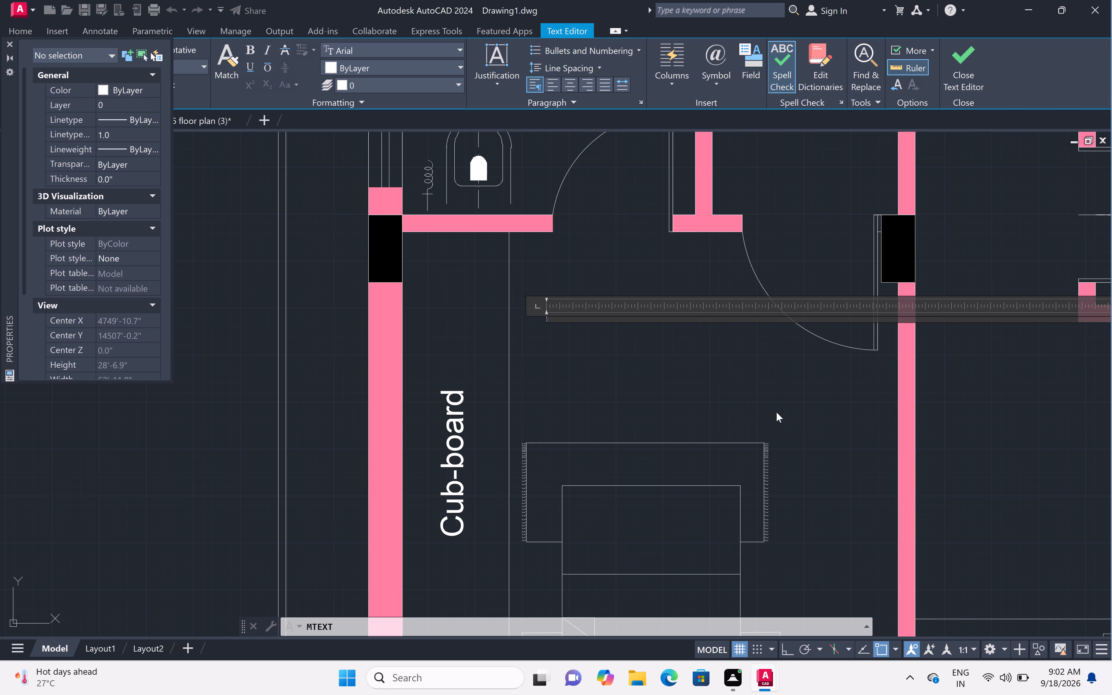
{"action": "type", "text": "ed"}
{"action": "key", "text": "Return"}
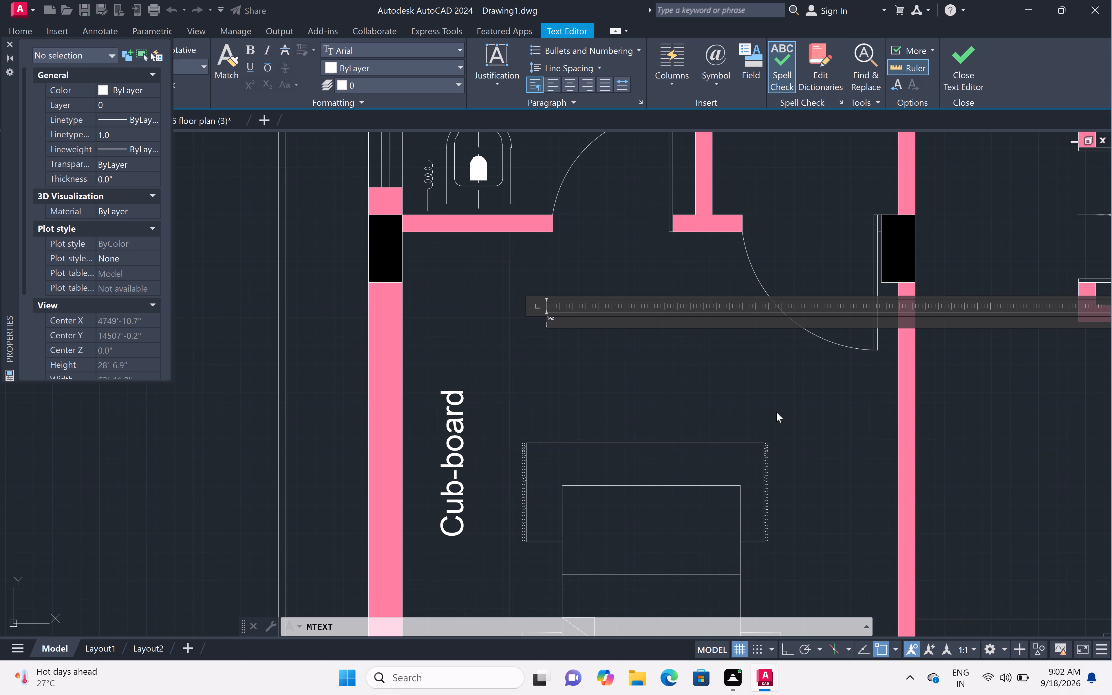
{"action": "type", "text": "11'"}
{"action": "type", "text": "0\""}
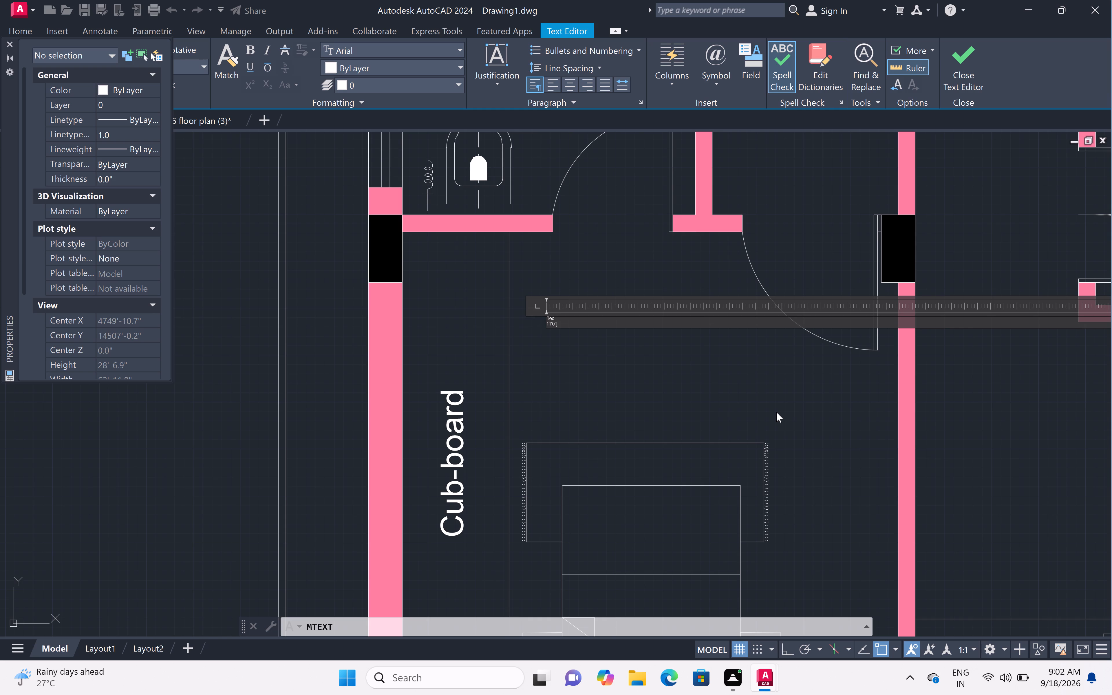
{"action": "type", "text": "x10'6\""}
{"action": "left_click", "coordinate": [572, 376]}
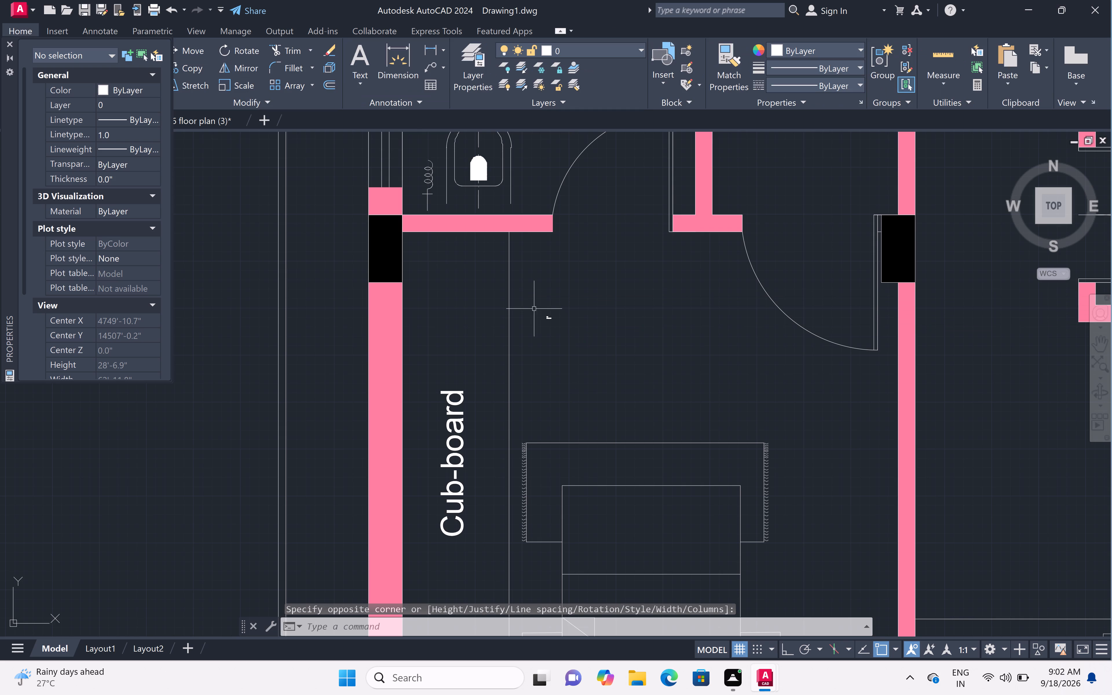
Set the text height of the southern bedroom's Bed label to 6".
{"action": "double_click", "coordinate": [520, 299]}
{"action": "left_click", "coordinate": [575, 368]}
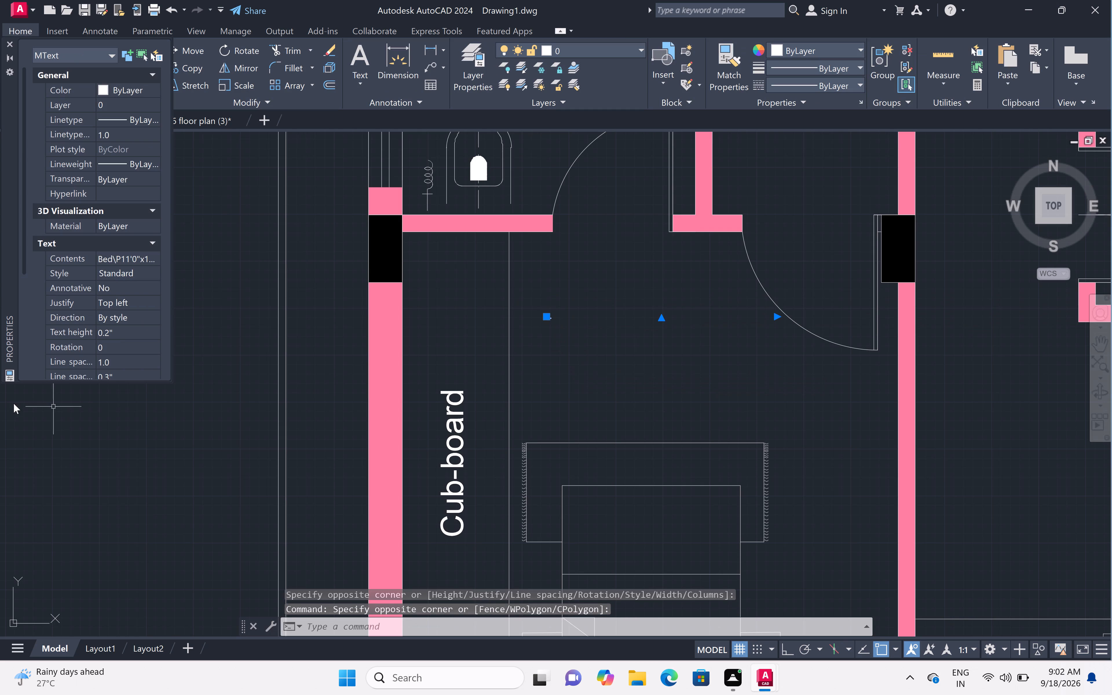
{"action": "double_click", "coordinate": [131, 330]}
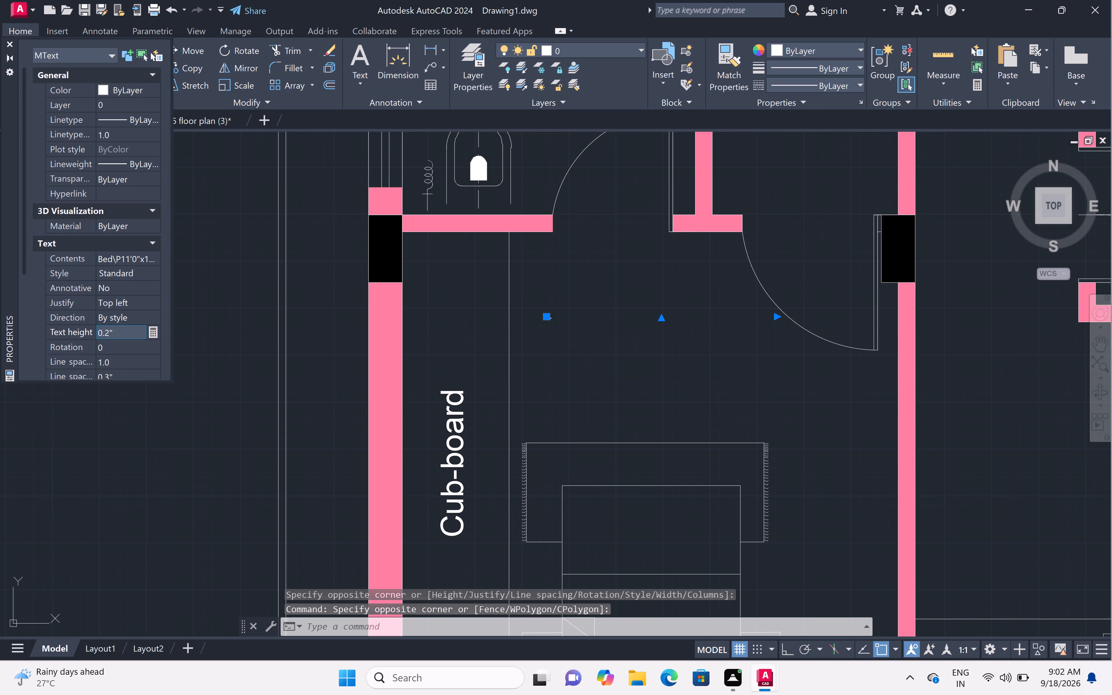
{"action": "key", "text": "BackSpace"}
{"action": "key", "text": "BackSpace"}
{"action": "key", "text": "BackSpace"}
{"action": "key", "text": "BackSpace"}
{"action": "key", "text": "BackSpace"}
{"action": "key", "text": "BackSpace"}
{"action": "key", "text": "BackSpace"}
{"action": "key", "text": "BackSpace"}
{"action": "key", "text": "BackSpace"}
{"action": "key", "text": "BackSpace"}
{"action": "key", "text": "6"}
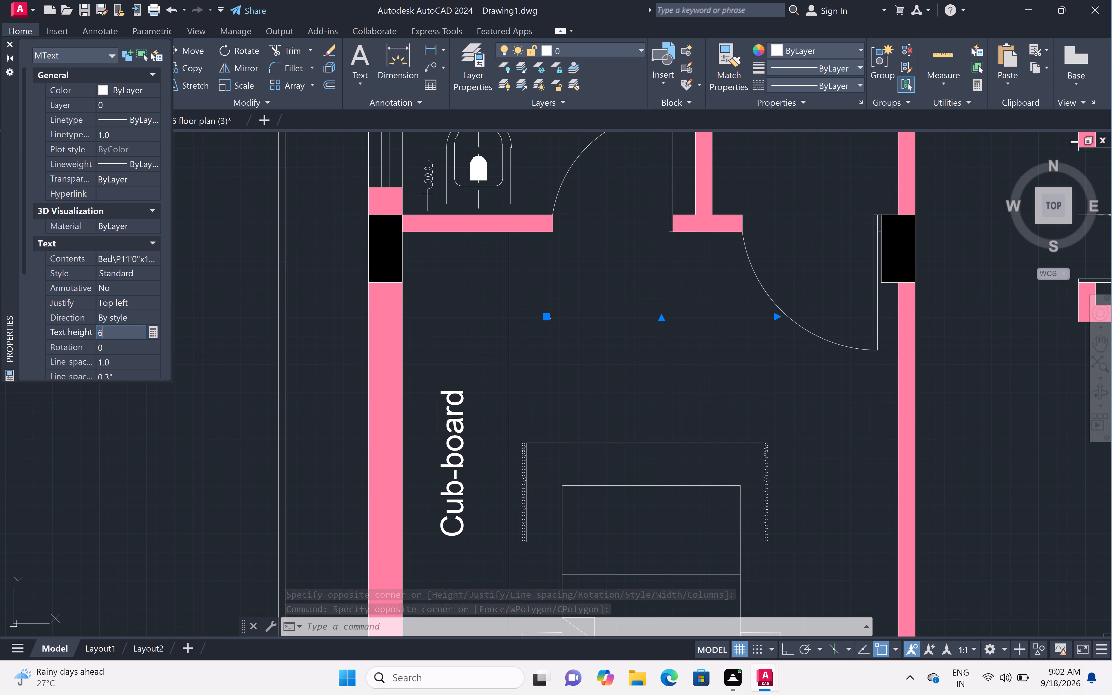
{"action": "key", "text": "shift+quotedbl"}
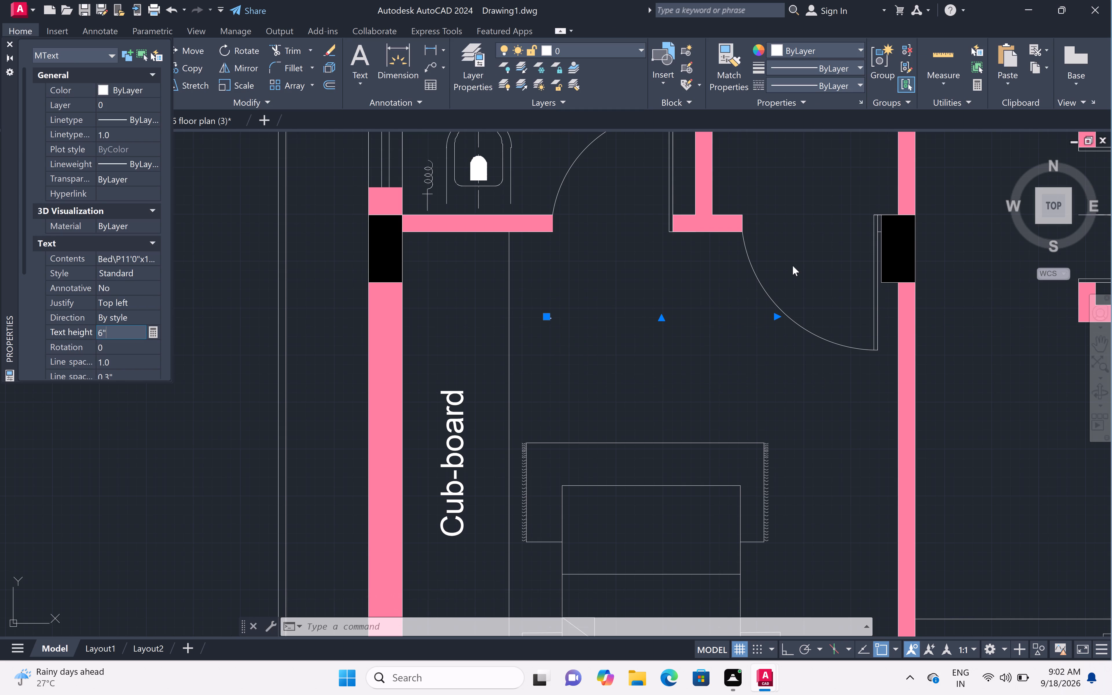
{"action": "left_click", "coordinate": [705, 400]}
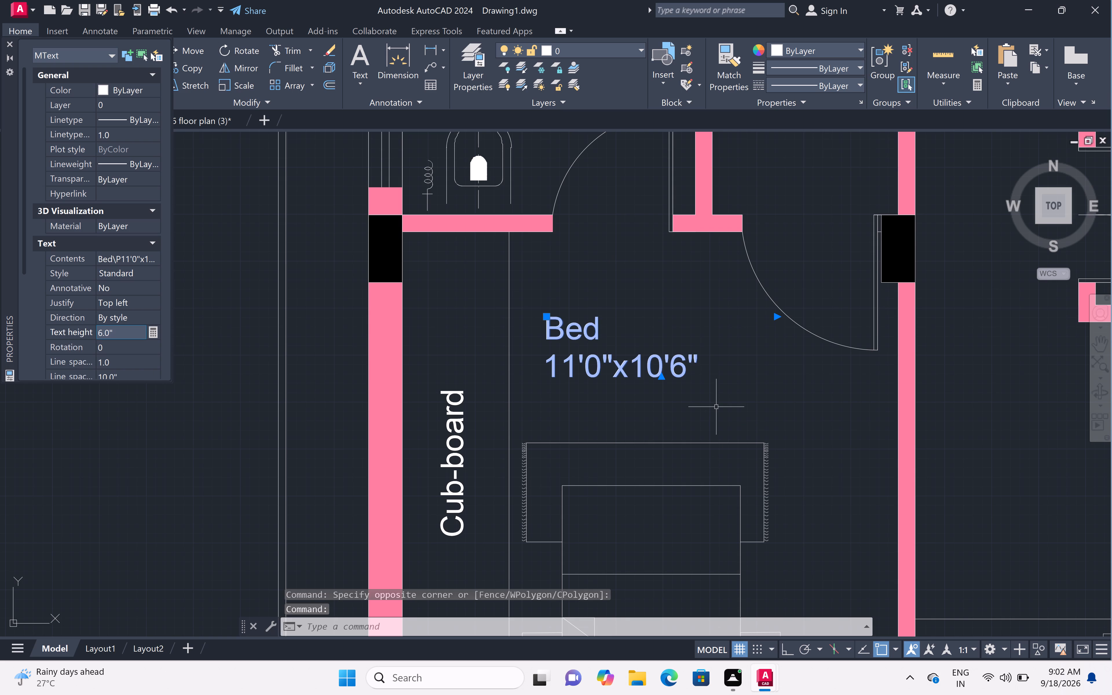
{"action": "key", "text": "Escape"}
{"action": "scroll", "coordinate": [718, 407], "scroll_direction": "down", "scroll_amount": 3}
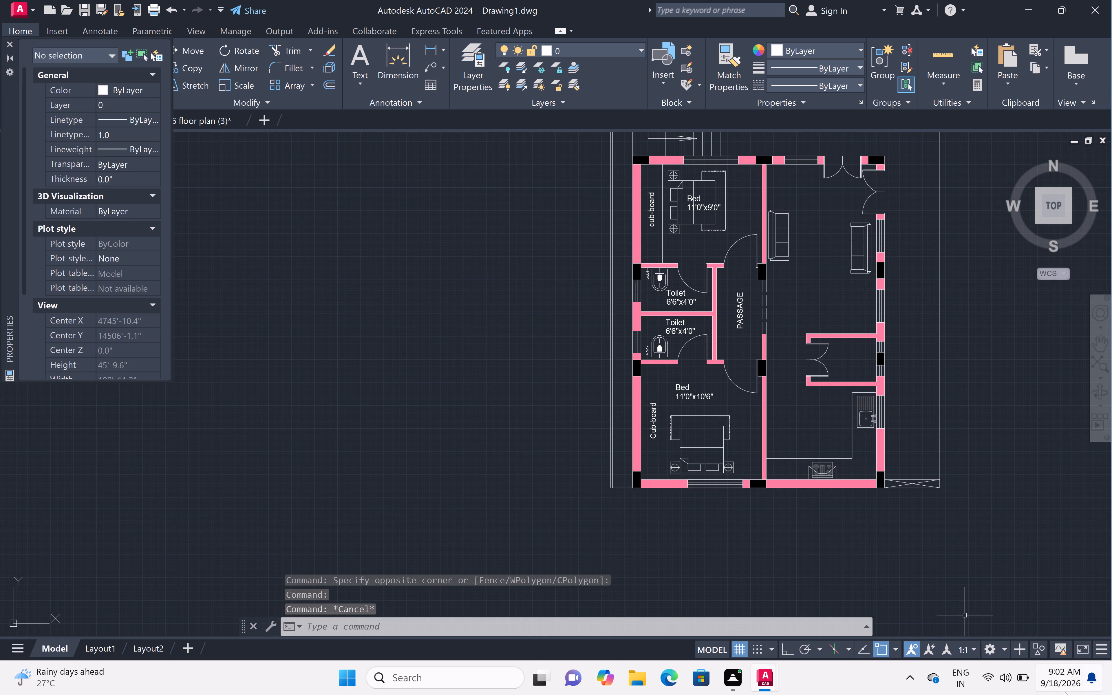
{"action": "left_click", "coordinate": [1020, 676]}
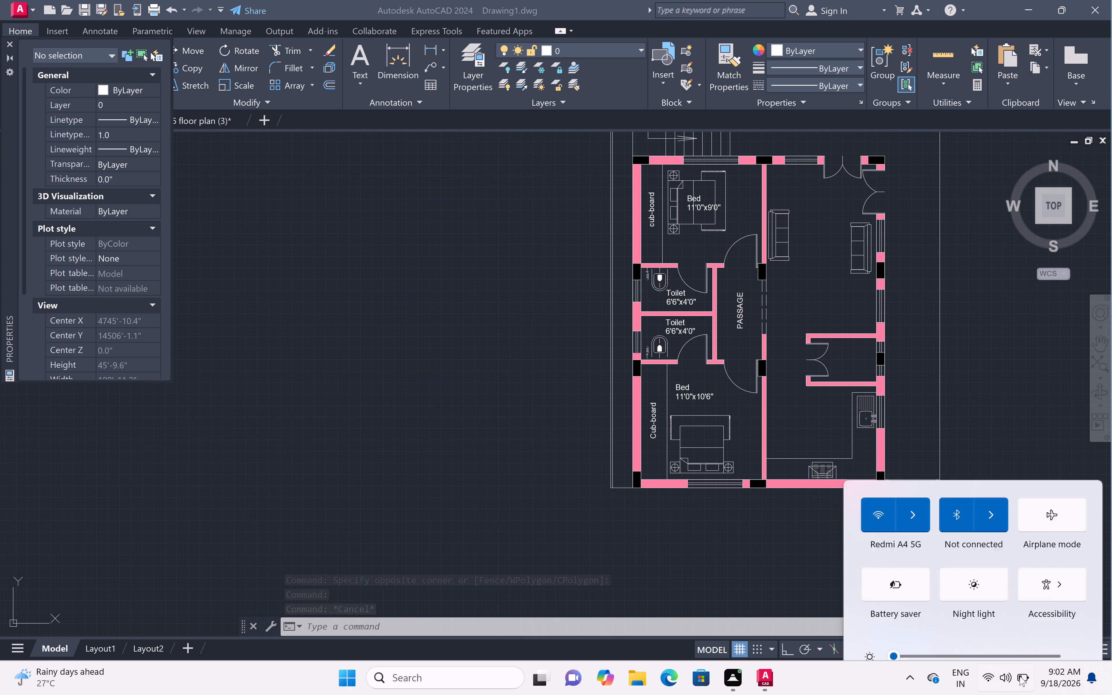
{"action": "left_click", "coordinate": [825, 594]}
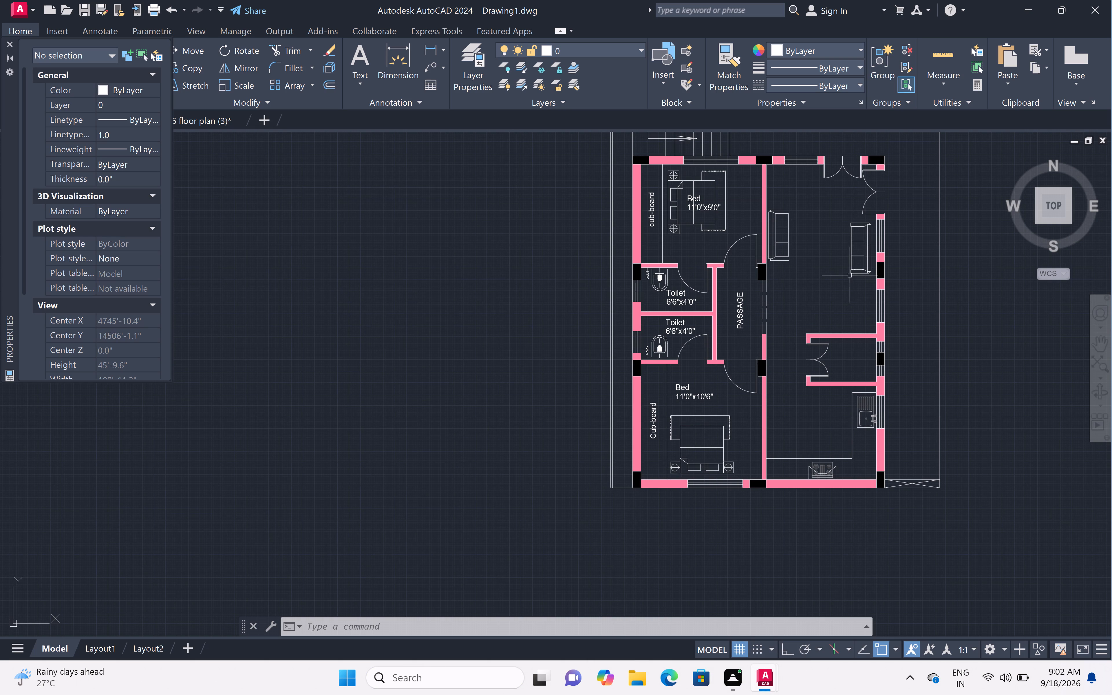
Add a two-line multiline text label reading hall and 10'0"x15'6" in the open area east of the passage, south of the sofas.
{"action": "scroll", "coordinate": [837, 260], "scroll_direction": "up", "scroll_amount": 2}
{"action": "type", "text": "mt"}
{"action": "key", "text": "space"}
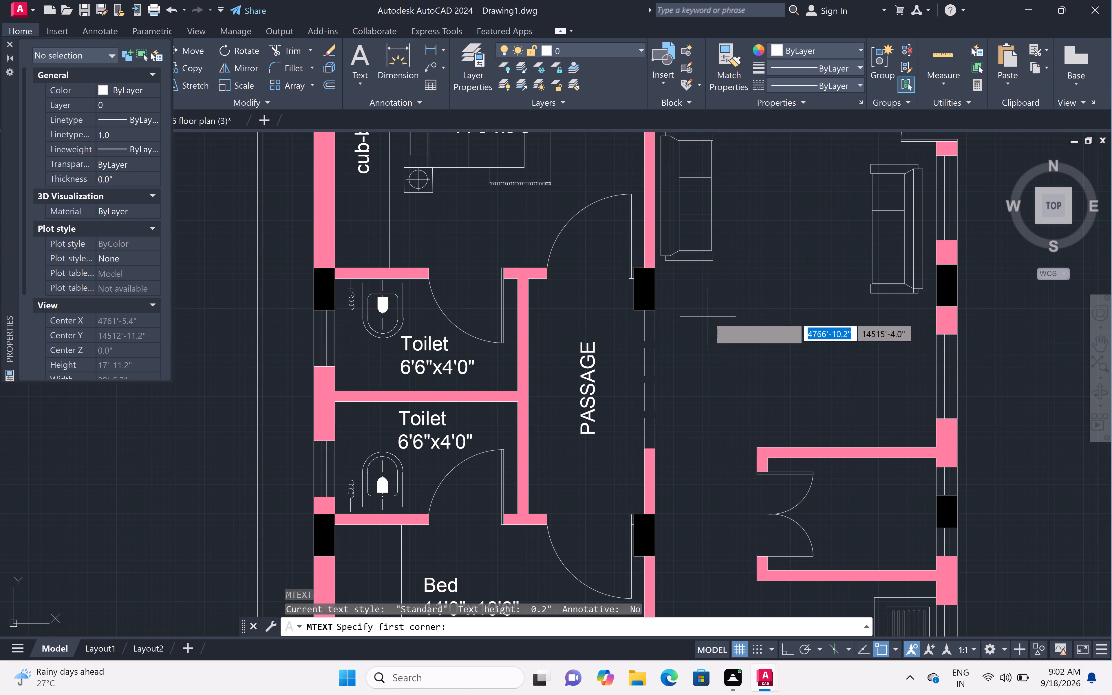
{"action": "left_click", "coordinate": [709, 313]}
{"action": "double_click", "coordinate": [864, 390]}
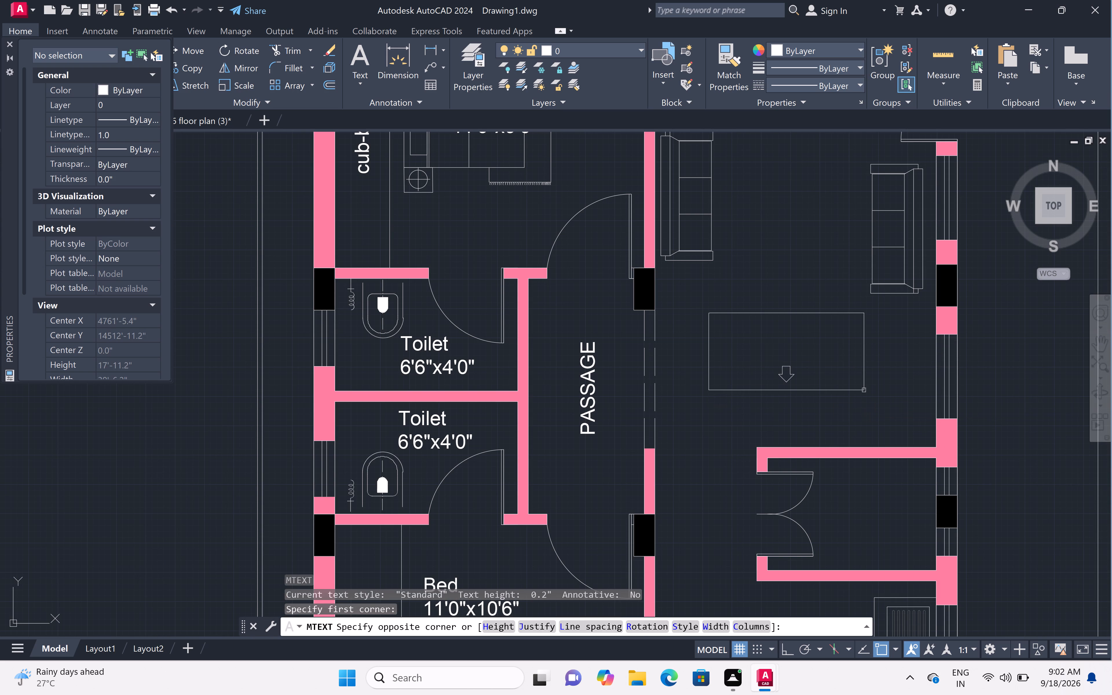
{"action": "type", "text": "hall"}
{"action": "key", "text": "Return"}
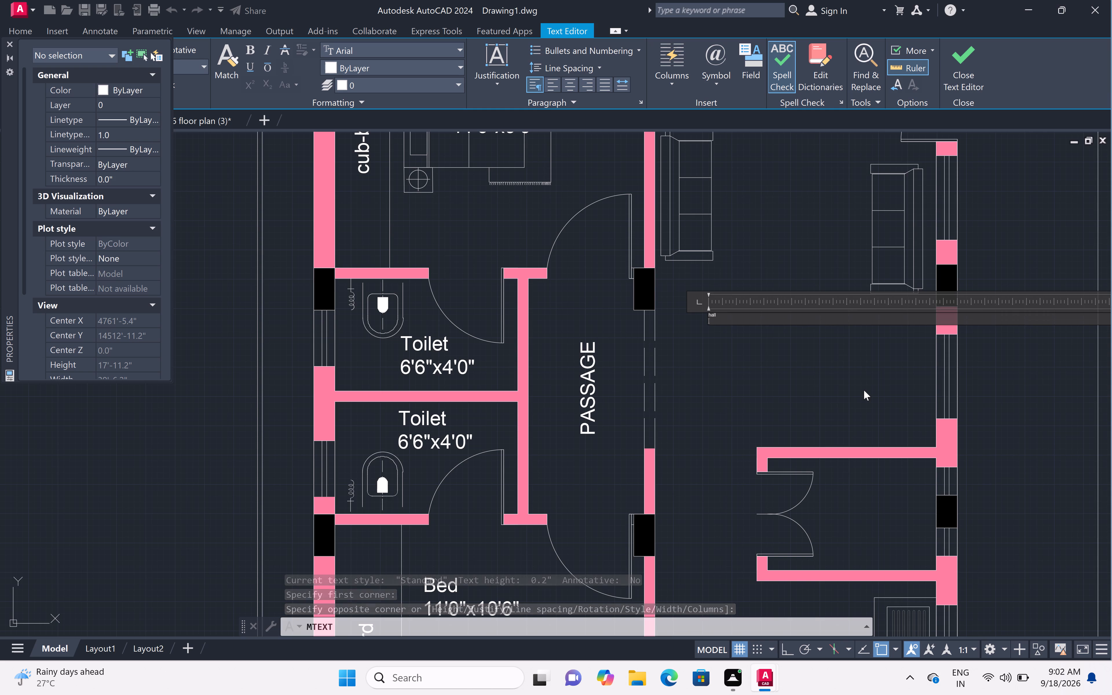
{"action": "type", "text": "10'0\""}
{"action": "key", "text": "x"}
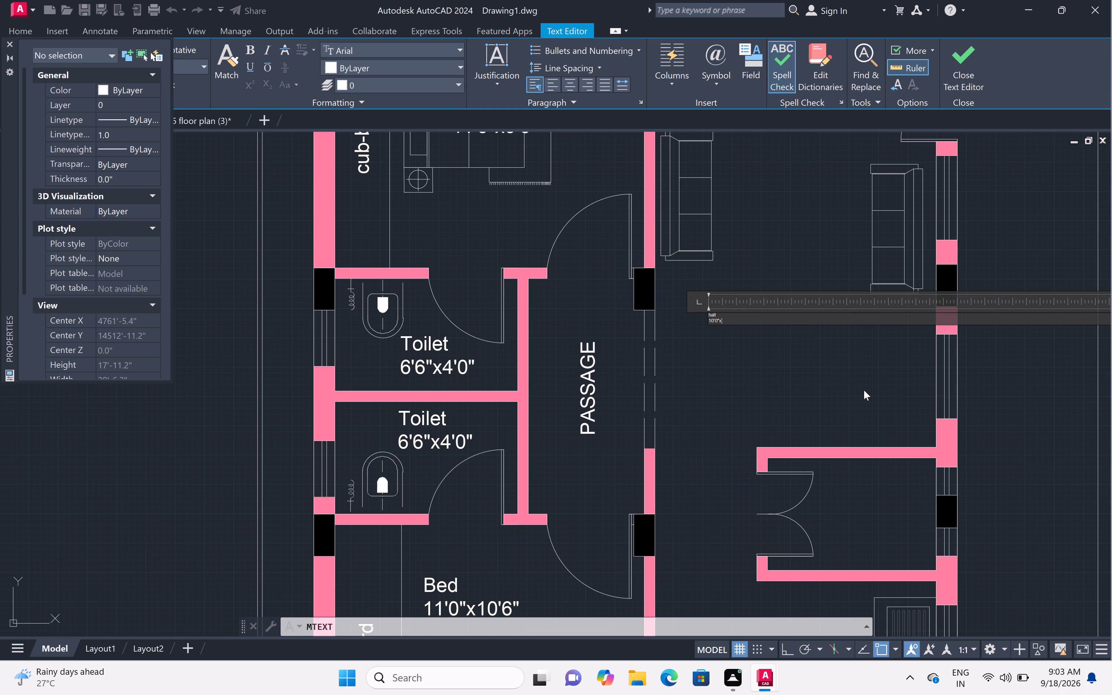
{"action": "type", "text": "15'"}
{"action": "type", "text": "6\""}
{"action": "double_click", "coordinate": [693, 353]}
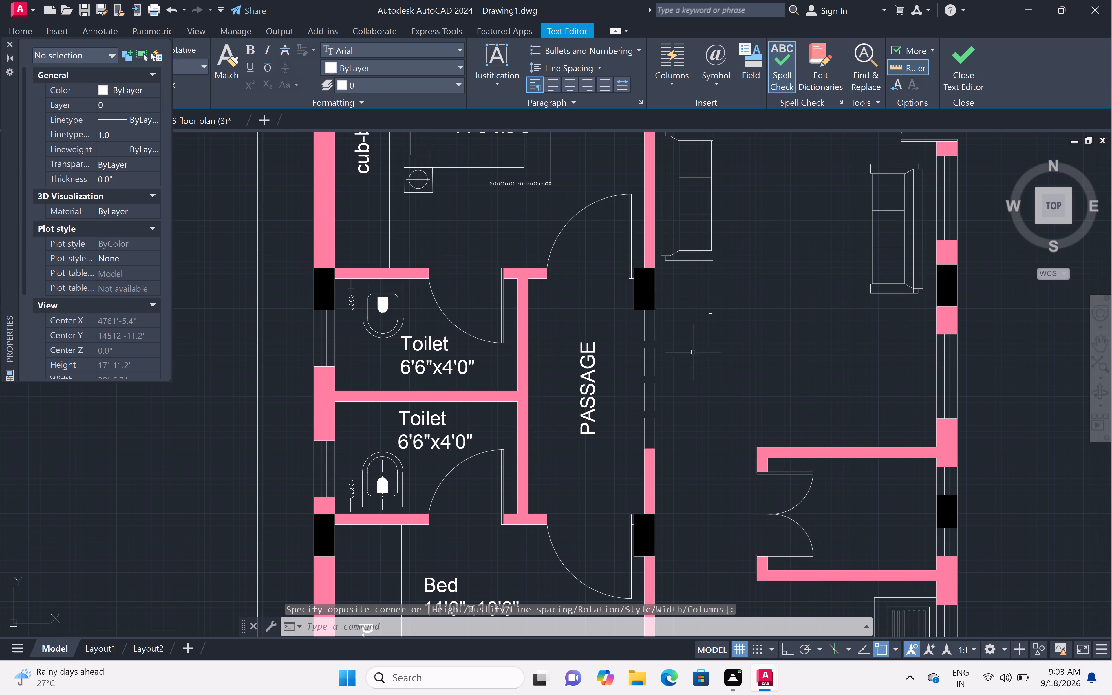
Set the text height of the hall label to 6".
{"action": "left_click_drag", "start_coordinate": [684, 290], "coordinate": [687, 295]}
{"action": "left_click", "coordinate": [755, 359]}
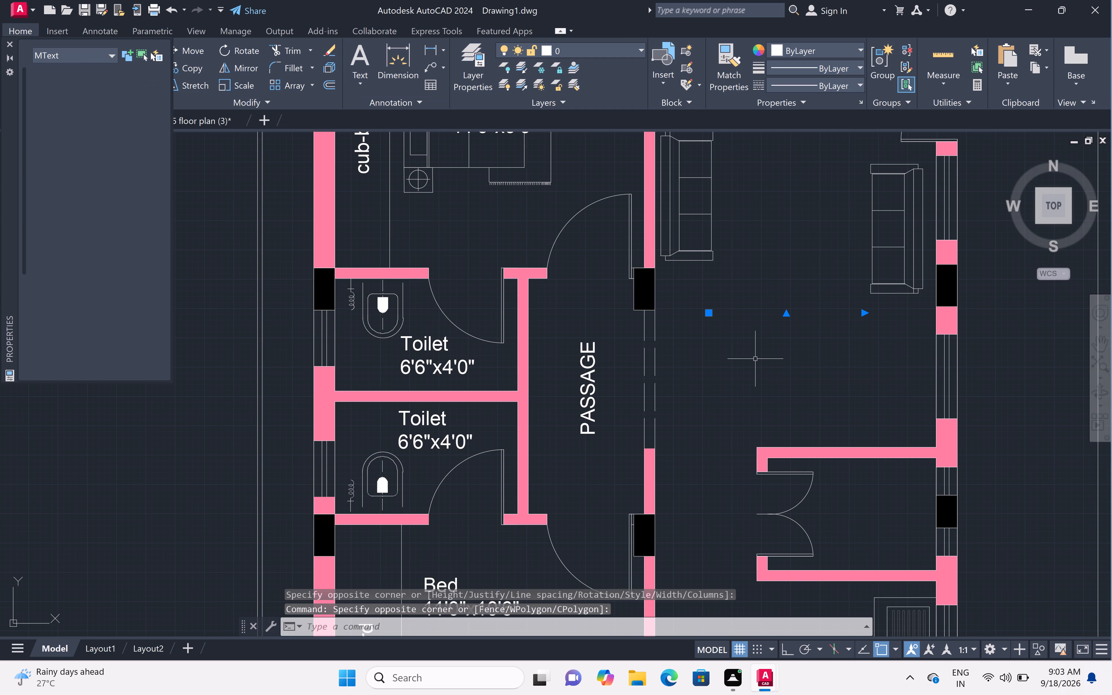
{"action": "double_click", "coordinate": [136, 330]}
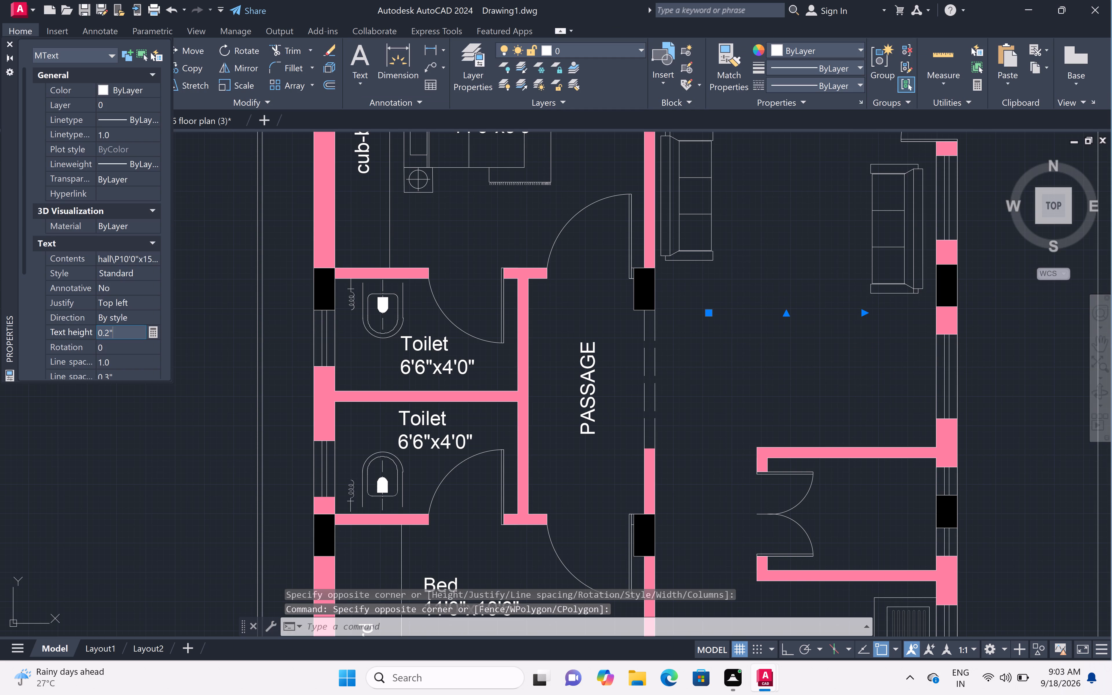
{"action": "key", "text": "BackSpace"}
{"action": "key", "text": "BackSpace"}
{"action": "key", "text": "BackSpace"}
{"action": "key", "text": "BackSpace"}
{"action": "key", "text": "BackSpace"}
{"action": "key", "text": "BackSpace"}
{"action": "key", "text": "BackSpace"}
{"action": "key", "text": "BackSpace"}
{"action": "key", "text": "BackSpace"}
{"action": "key", "text": "BackSpace"}
{"action": "key", "text": "BackSpace"}
{"action": "key", "text": "BackSpace"}
{"action": "key", "text": "BackSpace"}
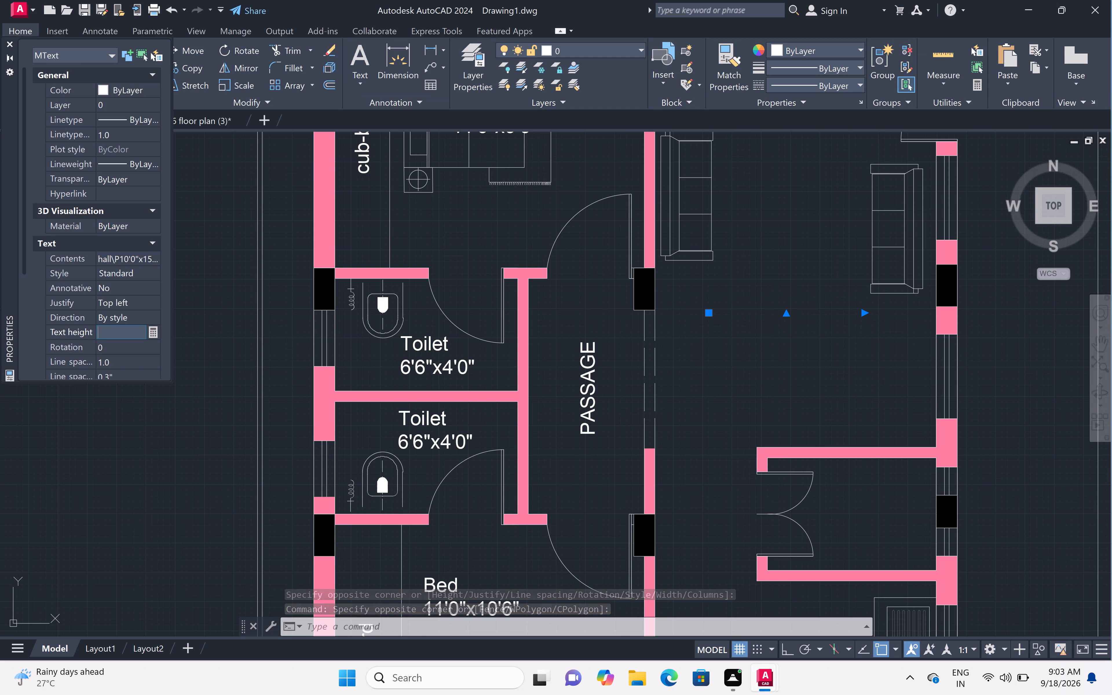
{"action": "type", "text": "6\""}
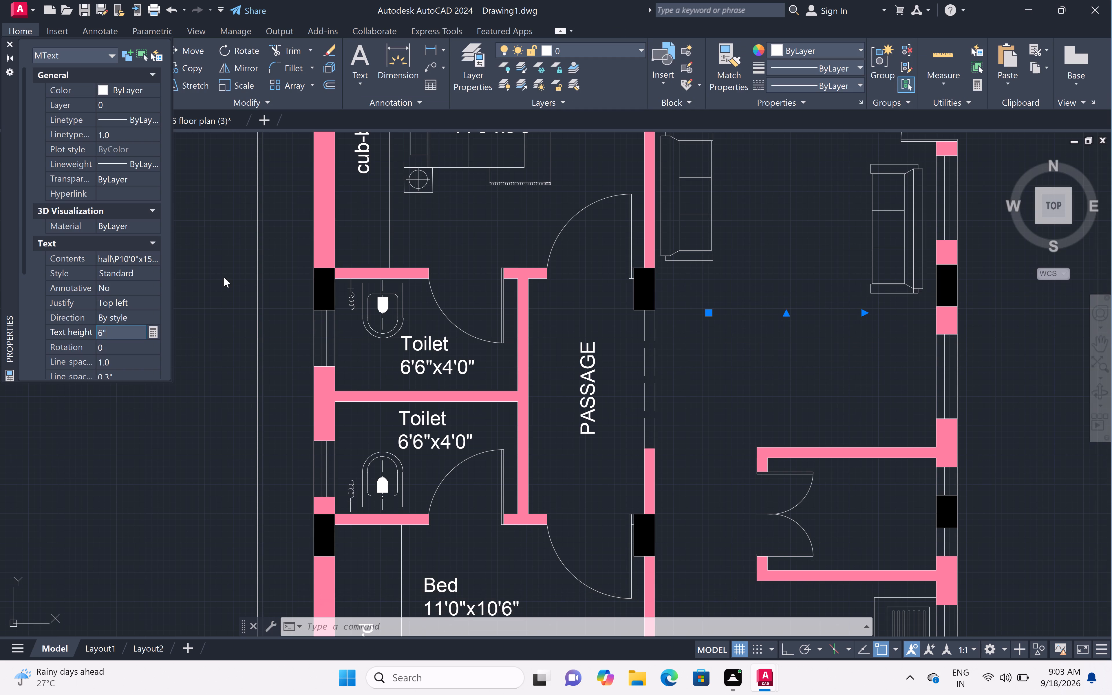
{"action": "left_click", "coordinate": [776, 429]}
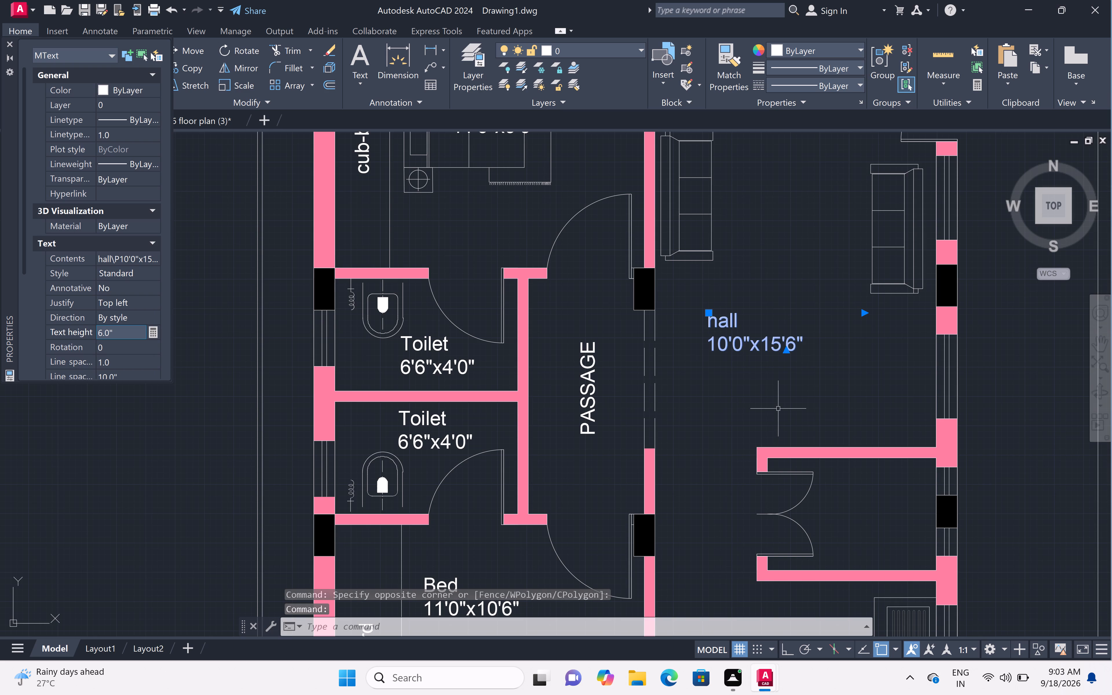
{"action": "key", "text": "Escape"}
Add a two-line multiline text label reading puja and 6'0"x4'0" in the small double-door room south of the hall label.
{"action": "scroll", "coordinate": [786, 367], "scroll_direction": "down", "scroll_amount": 2}
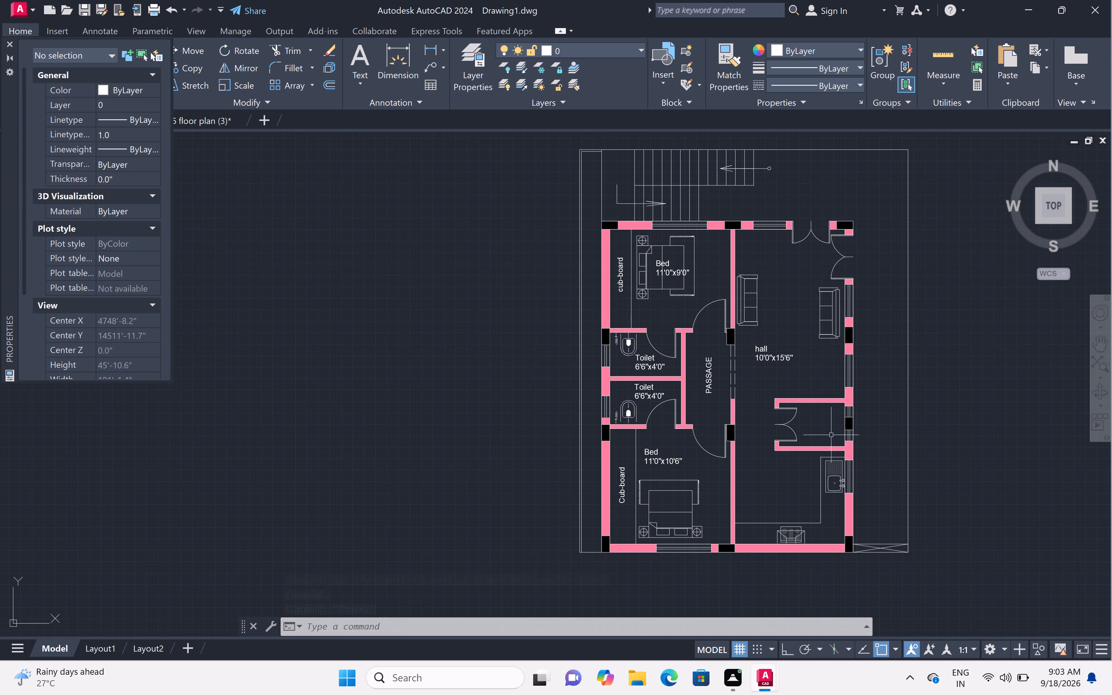
{"action": "scroll", "coordinate": [824, 427], "scroll_direction": "up", "scroll_amount": 3}
{"action": "type", "text": "mt"}
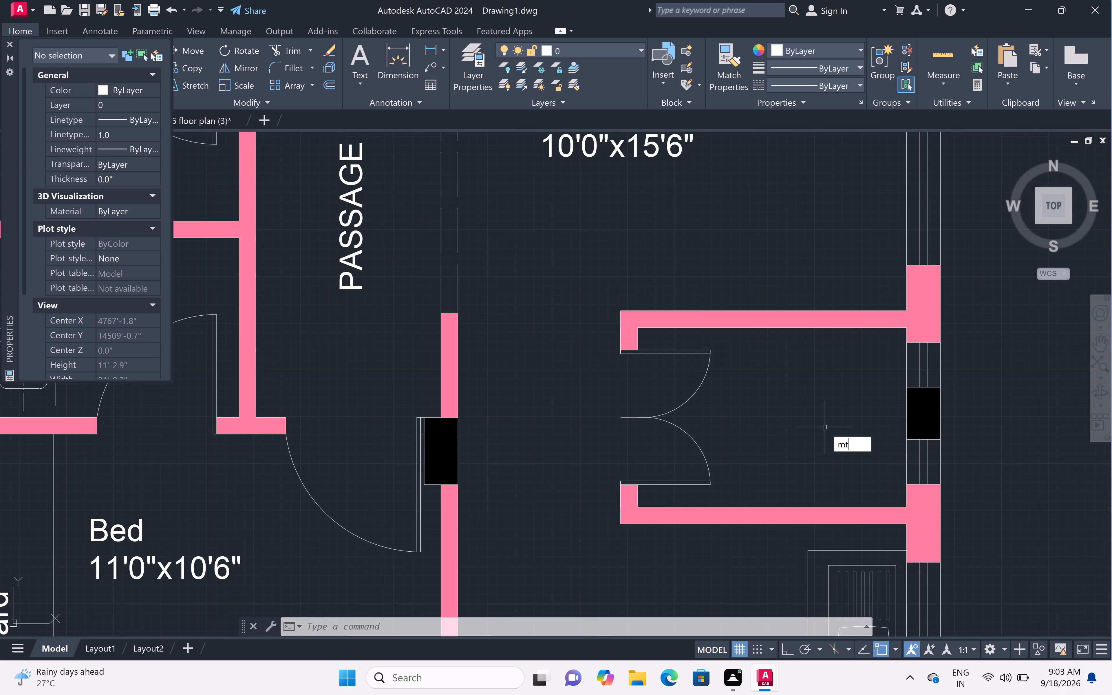
{"action": "key", "text": "space"}
{"action": "scroll", "coordinate": [745, 406], "scroll_direction": "up", "scroll_amount": 1}
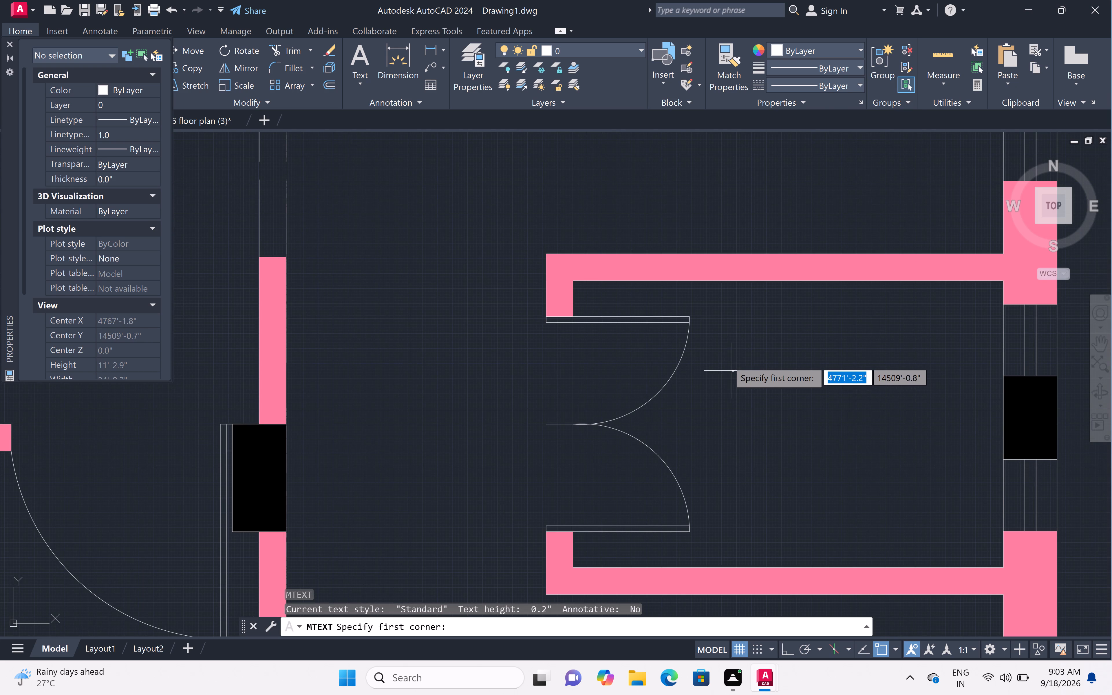
{"action": "left_click", "coordinate": [724, 364]}
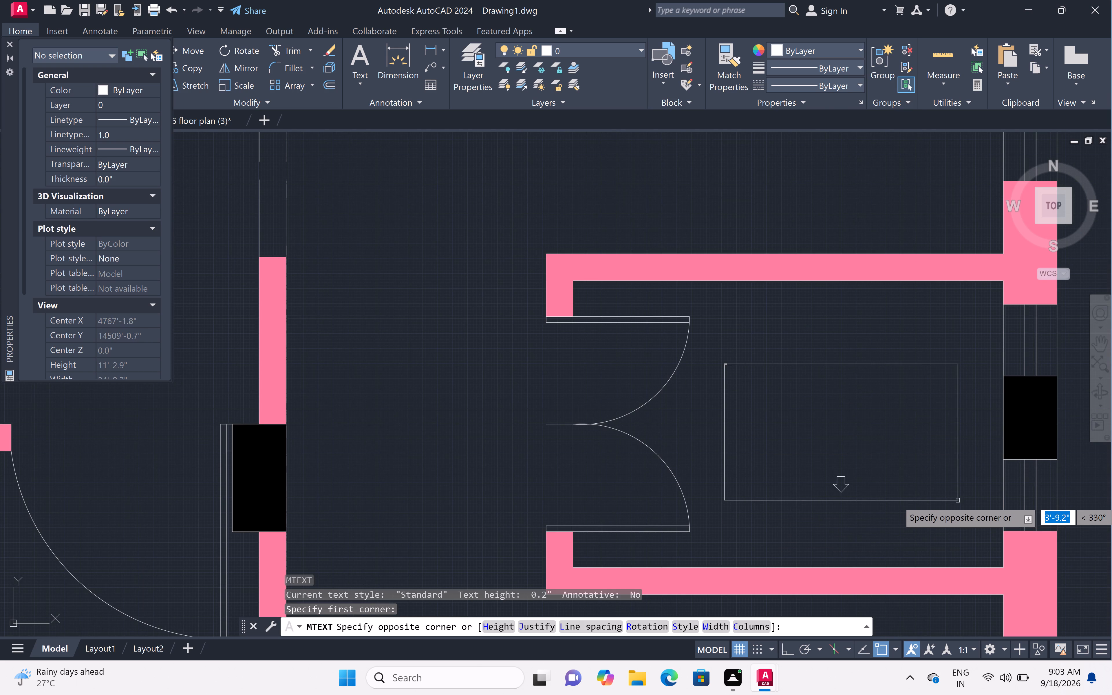
{"action": "left_click", "coordinate": [968, 502]}
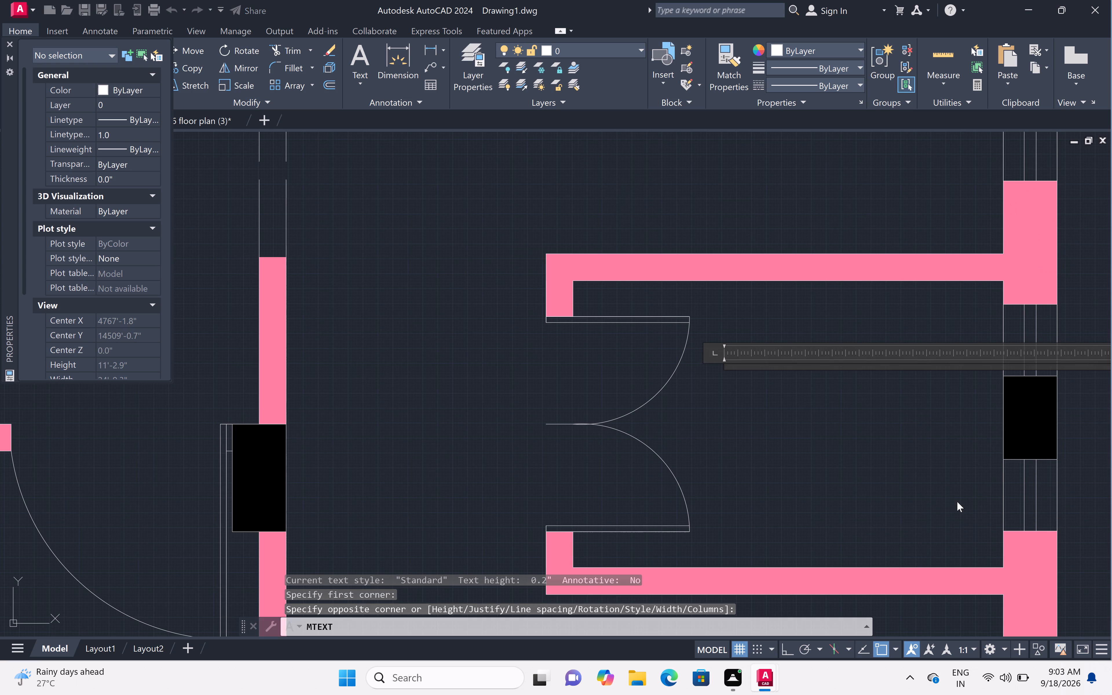
{"action": "type", "text": "puja"}
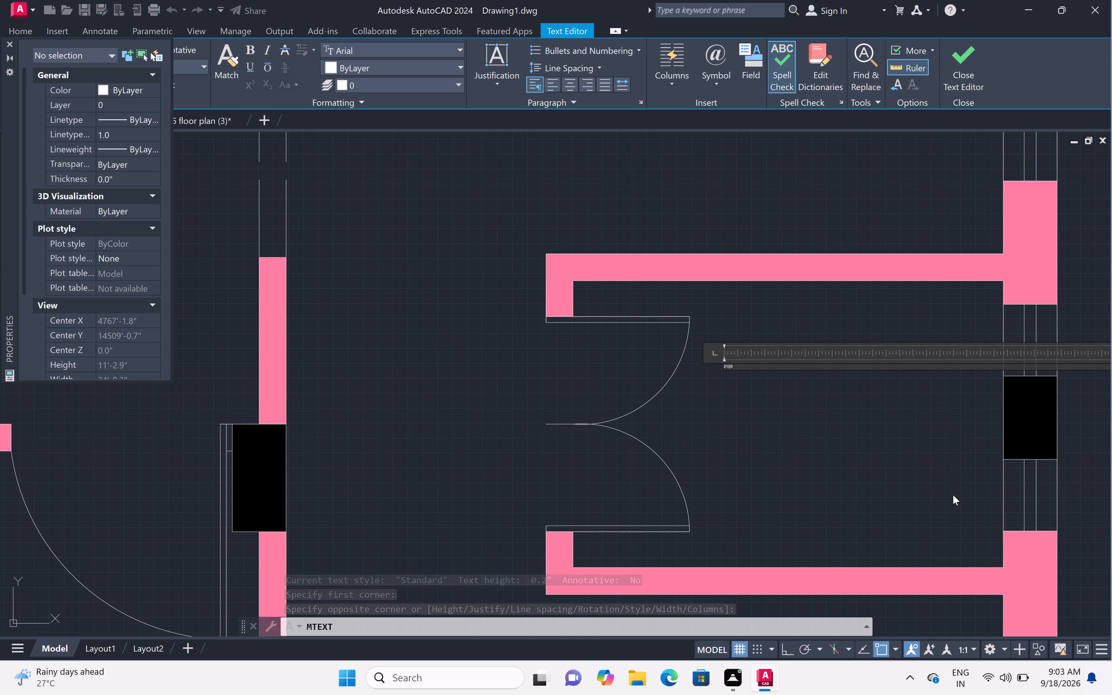
{"action": "key", "text": "Return"}
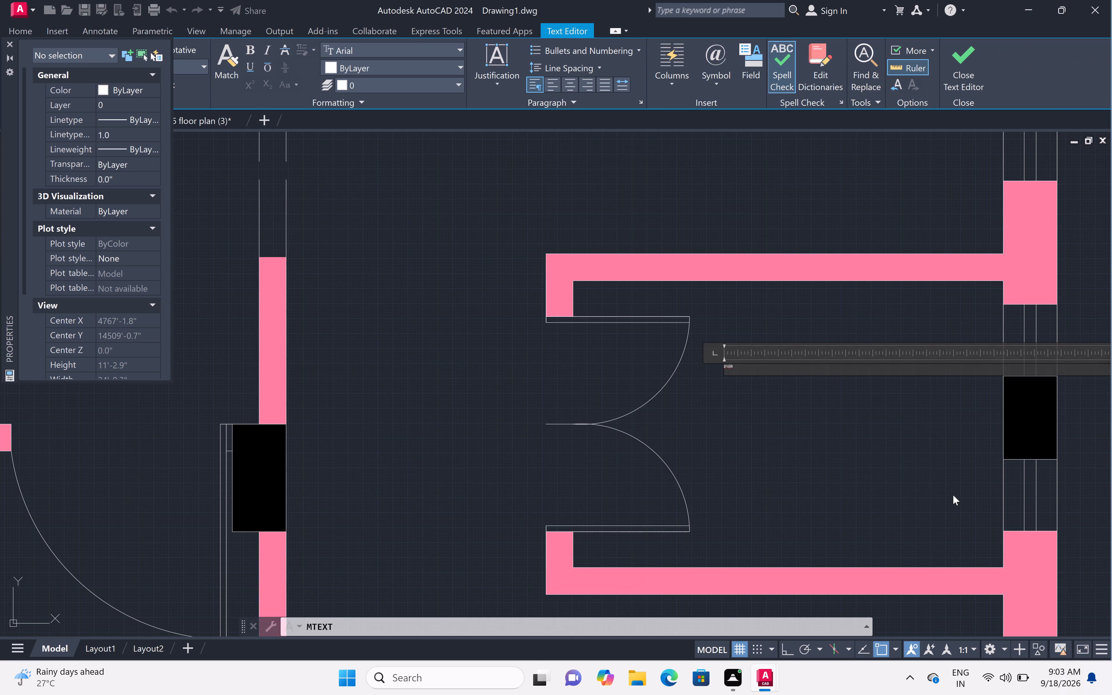
{"action": "type", "text": "6'0\""}
{"action": "key", "text": "x"}
{"action": "type", "text": "4'0\""}
{"action": "left_click", "coordinate": [752, 430]}
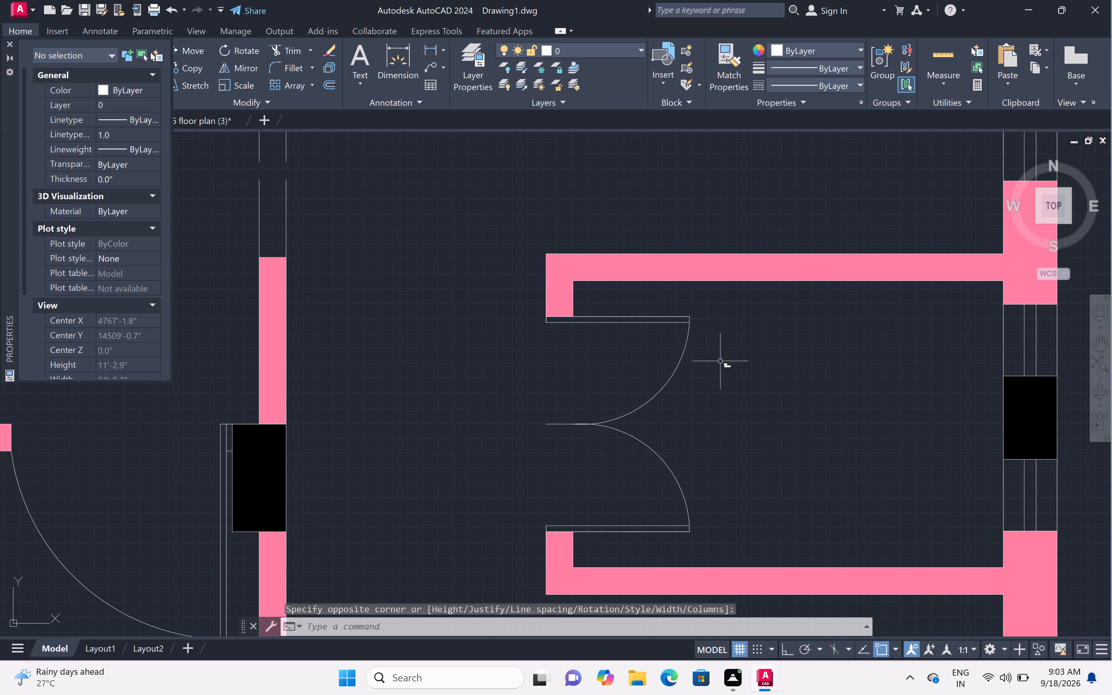
Set the text height of the puja label to 6".
{"action": "left_click", "coordinate": [714, 355]}
{"action": "left_click", "coordinate": [749, 390]}
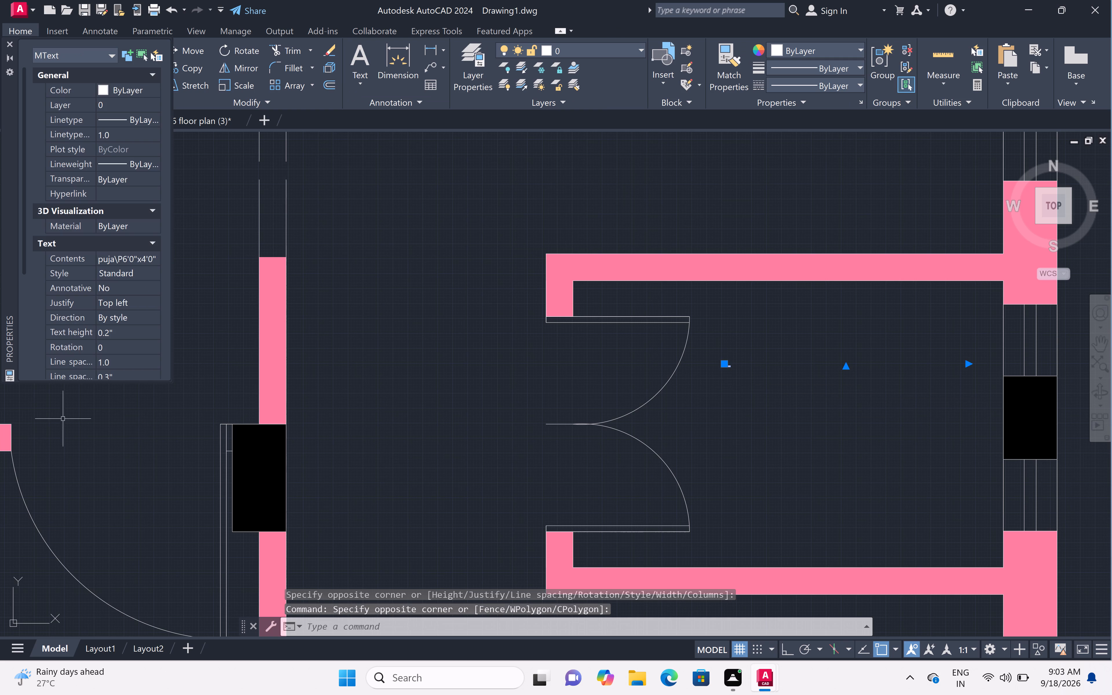
{"action": "left_click", "coordinate": [135, 327]}
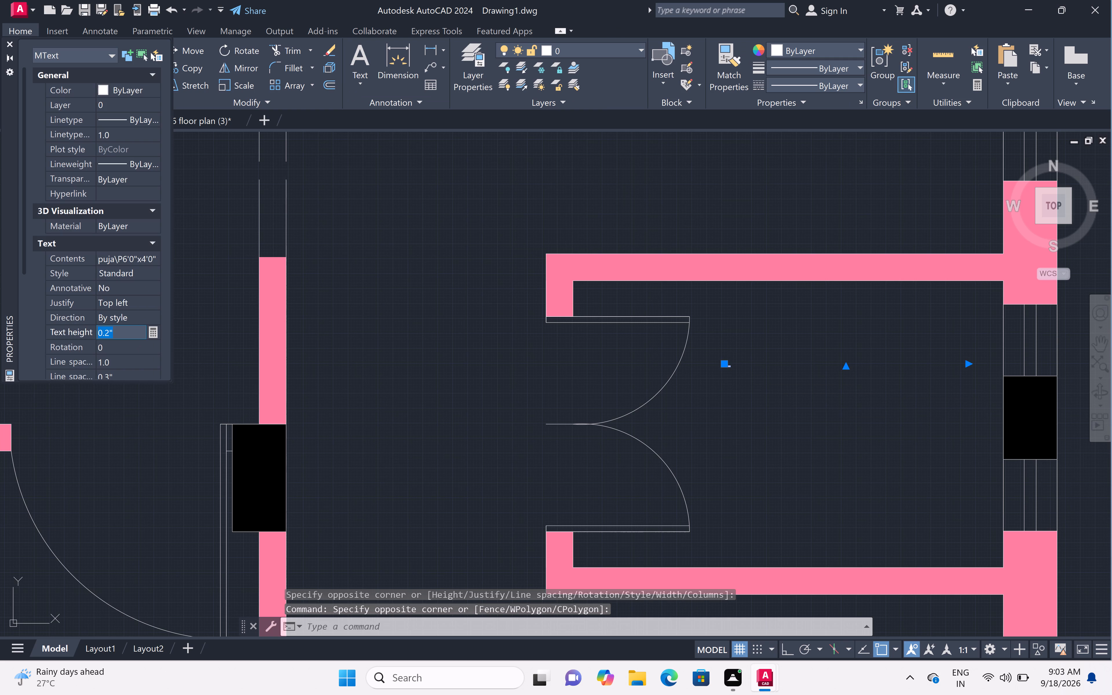
{"action": "key", "text": "BackSpace"}
{"action": "type", "text": "6\""}
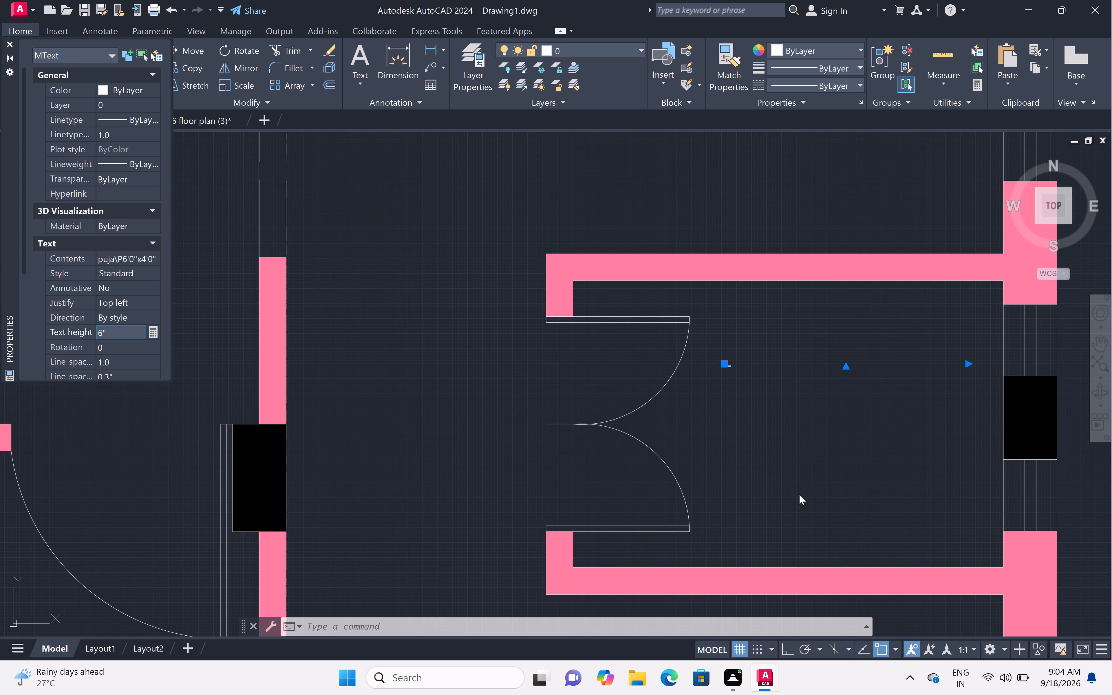
{"action": "double_click", "coordinate": [799, 494]}
{"action": "key", "text": "Escape"}
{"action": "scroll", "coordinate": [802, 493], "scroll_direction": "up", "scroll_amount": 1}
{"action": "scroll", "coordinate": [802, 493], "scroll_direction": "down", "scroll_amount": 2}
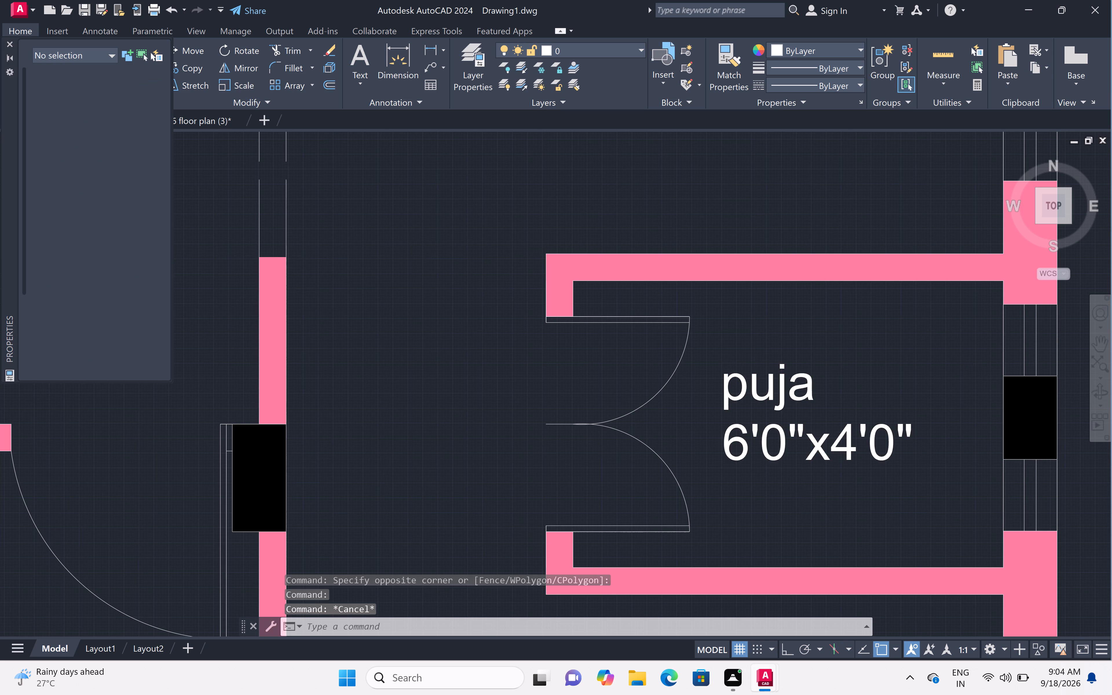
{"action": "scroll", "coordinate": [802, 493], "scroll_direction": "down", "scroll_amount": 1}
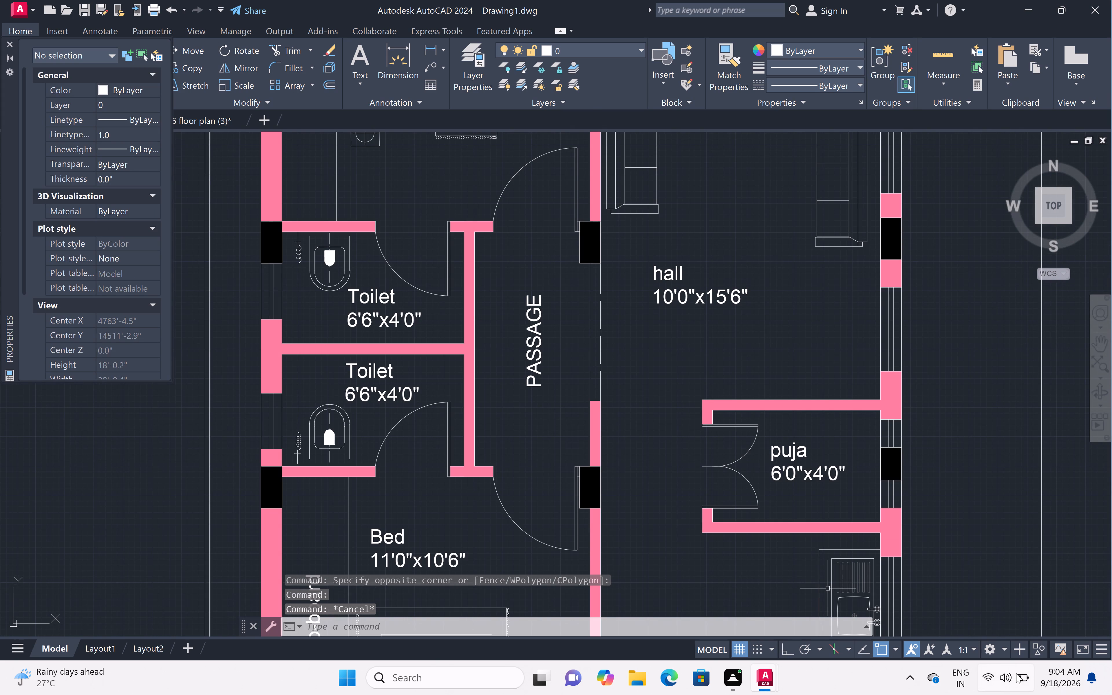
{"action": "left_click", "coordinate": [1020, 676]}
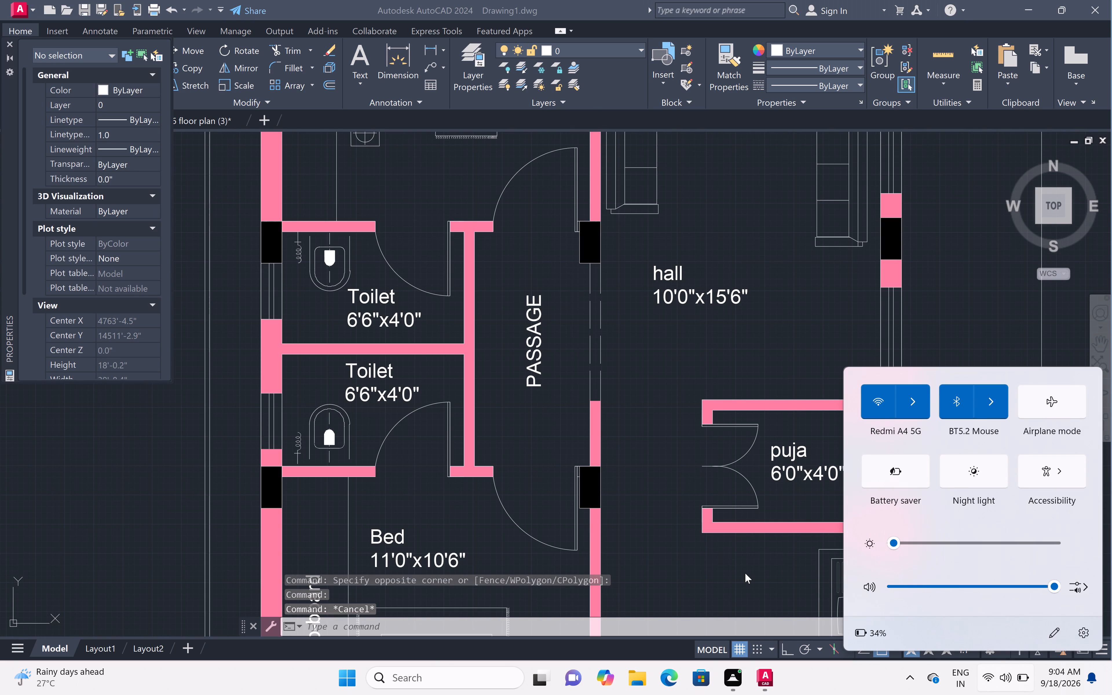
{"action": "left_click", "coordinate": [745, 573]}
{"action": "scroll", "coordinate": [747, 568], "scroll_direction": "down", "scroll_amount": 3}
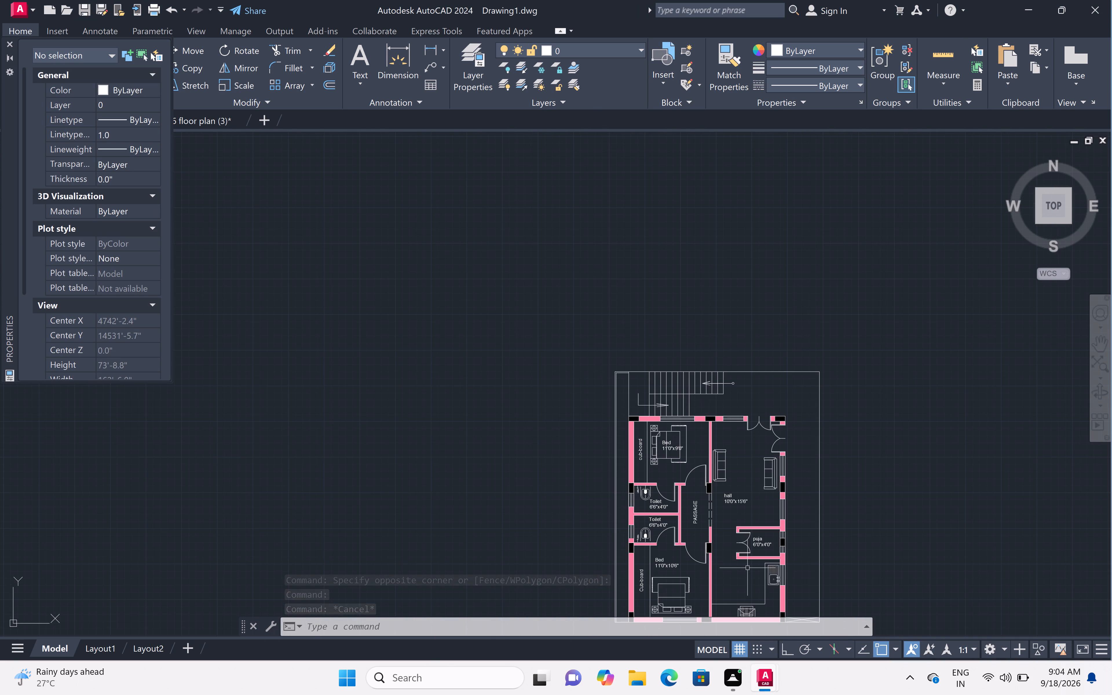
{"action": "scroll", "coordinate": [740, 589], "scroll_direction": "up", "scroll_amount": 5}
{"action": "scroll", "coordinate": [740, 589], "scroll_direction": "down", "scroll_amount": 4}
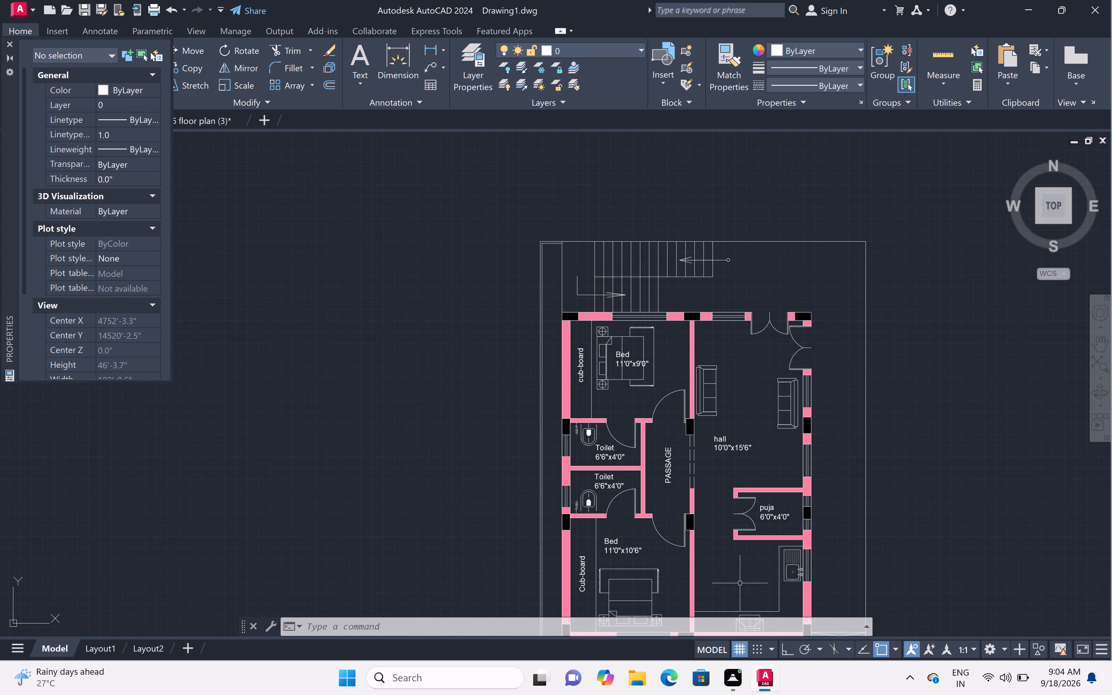
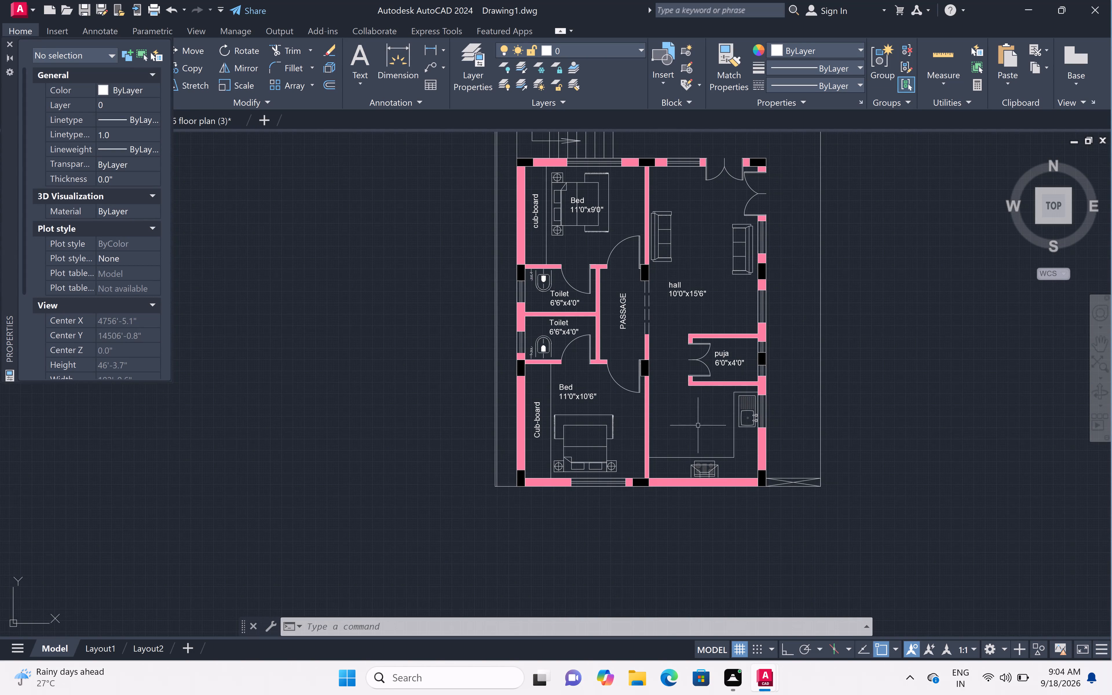
Add a two-line multiline text label reading Open Kitchen and 10'0'x8'6" in the kitchen area south of the puja room.
{"action": "scroll", "coordinate": [667, 451], "scroll_direction": "up", "scroll_amount": 1}
{"action": "key", "text": "m"}
{"action": "type", "text": "t"}
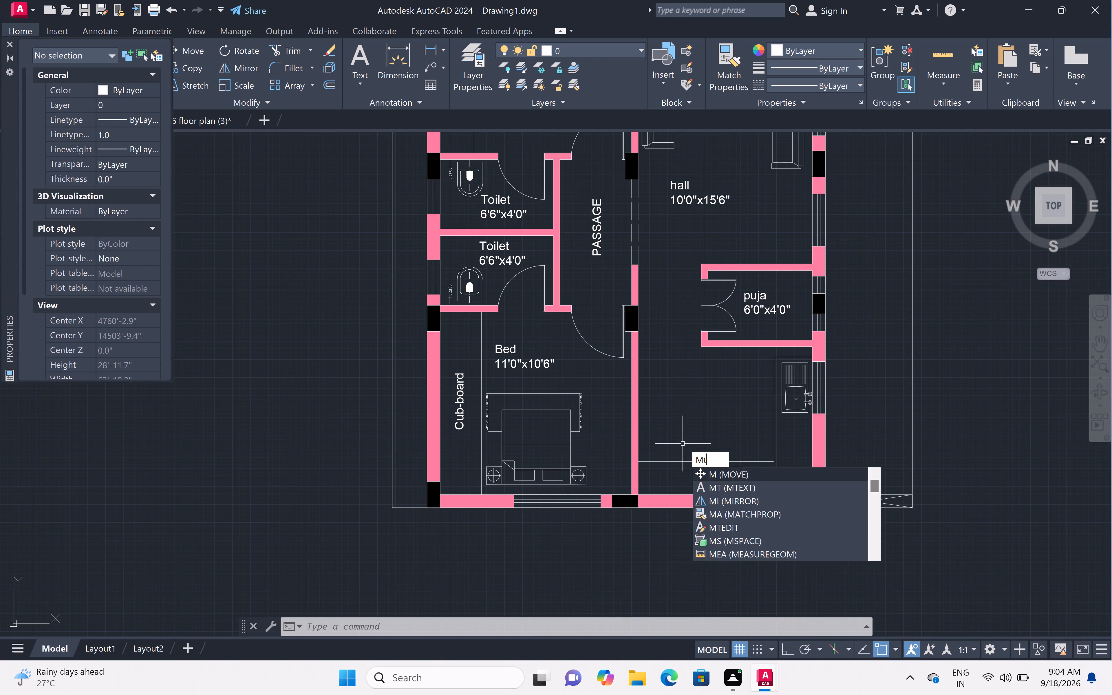
{"action": "key", "text": "space"}
{"action": "left_click", "coordinate": [655, 386]}
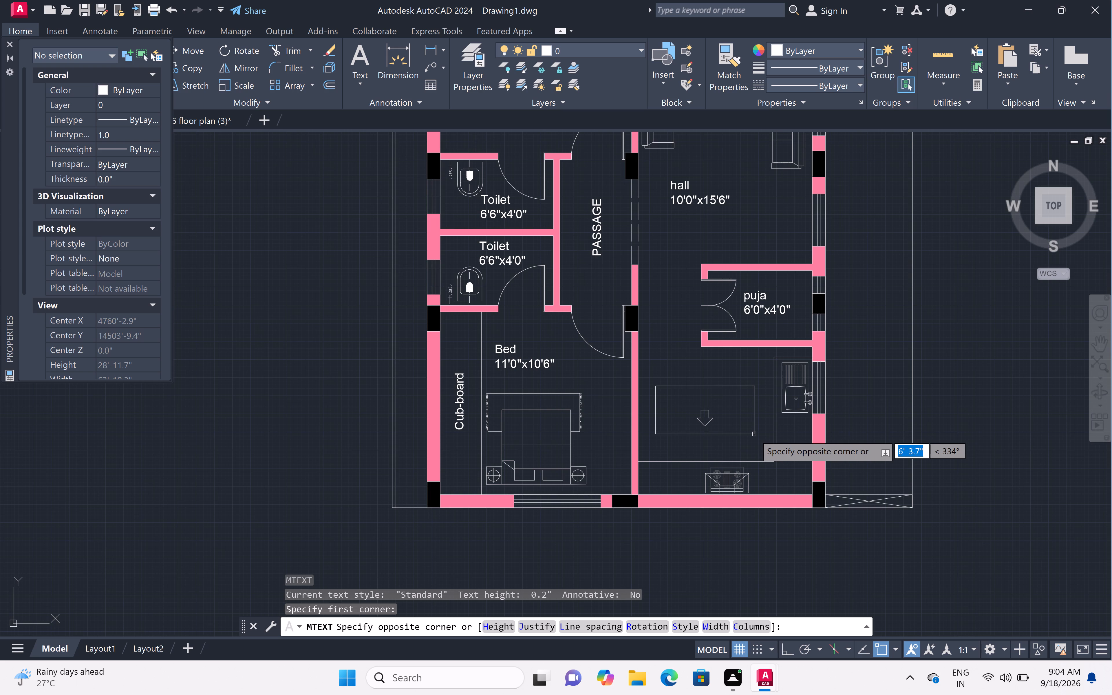
{"action": "left_click", "coordinate": [755, 434]}
{"action": "type", "text": "open"}
{"action": "key", "text": "space"}
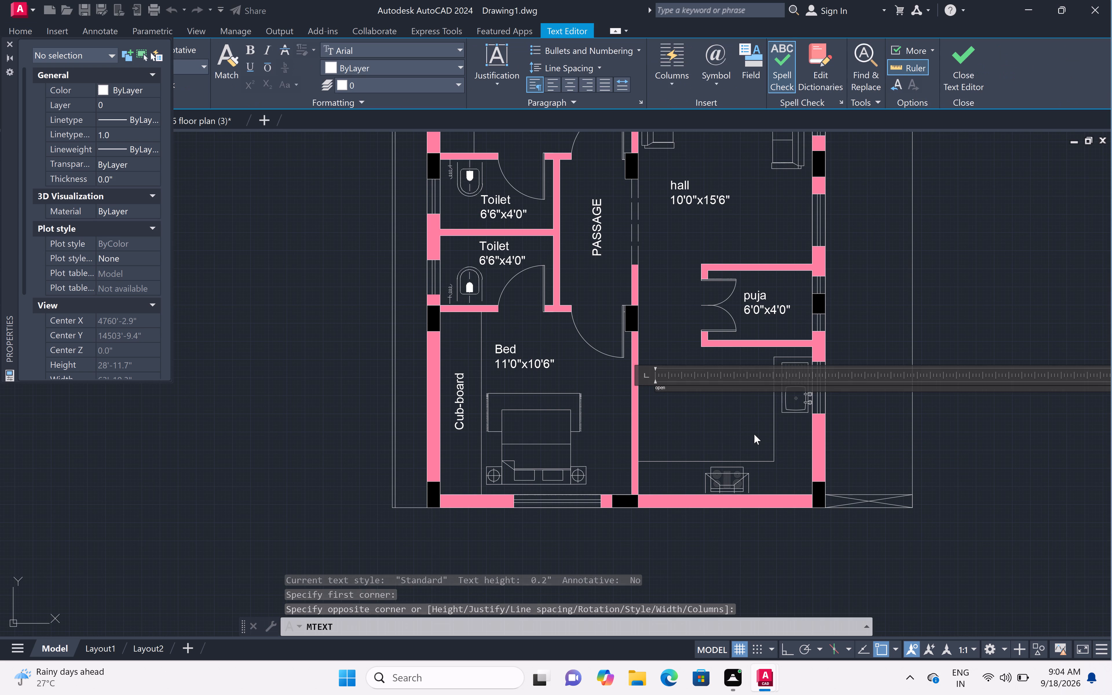
{"action": "key", "text": "BackSpace"}
{"action": "key", "text": "BackSpace"}
{"action": "key", "text": "BackSpace"}
{"action": "key", "text": "BackSpace"}
{"action": "key", "text": "BackSpace"}
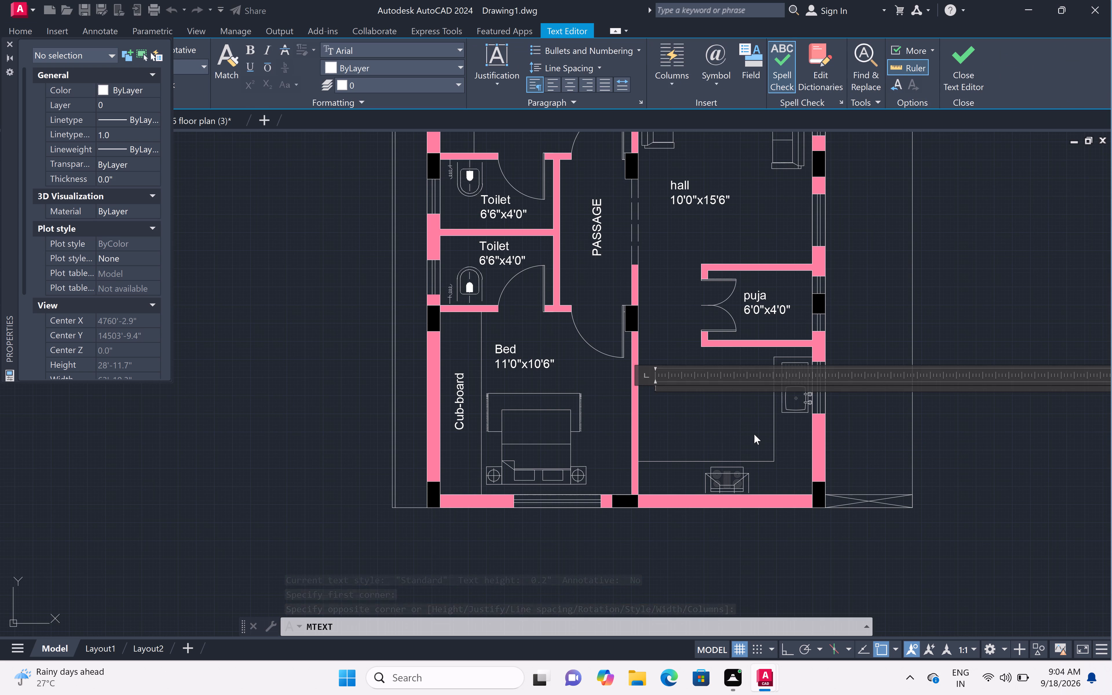
{"action": "key", "text": "shift+o"}
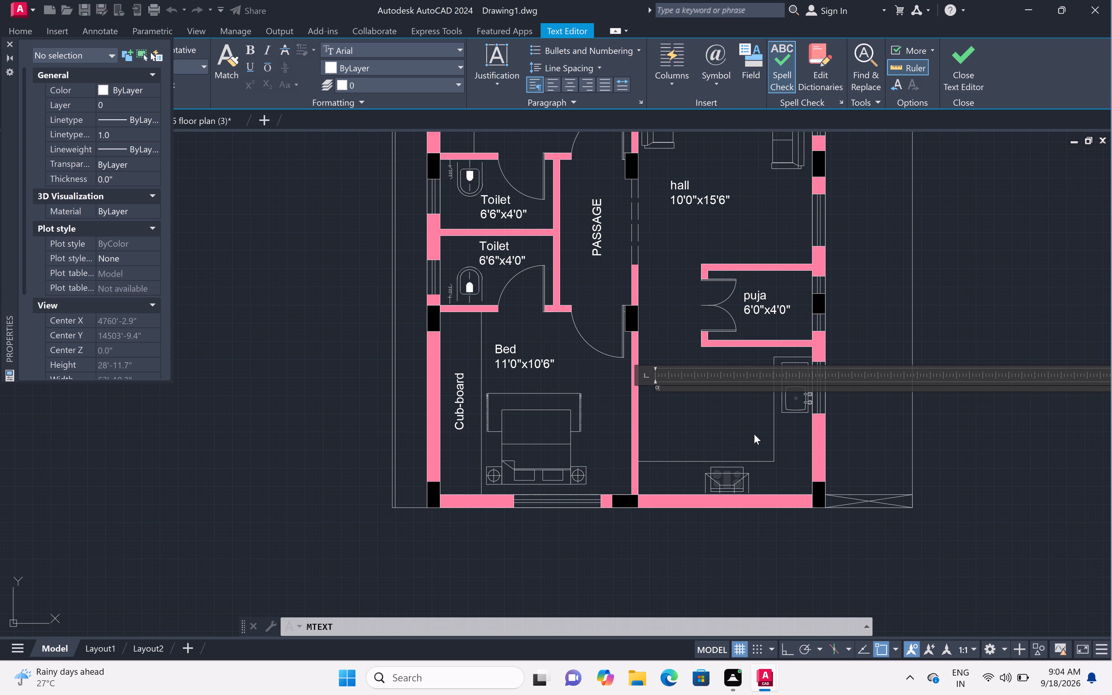
{"action": "type", "text": "pen"}
{"action": "key", "text": "space"}
{"action": "key", "text": "BackSpace"}
{"action": "type", "text": "iy"}
{"action": "key", "text": "BackSpace"}
{"action": "type", "text": "tchen"}
{"action": "key", "text": "Return"}
{"action": "type", "text": "10'0'"}
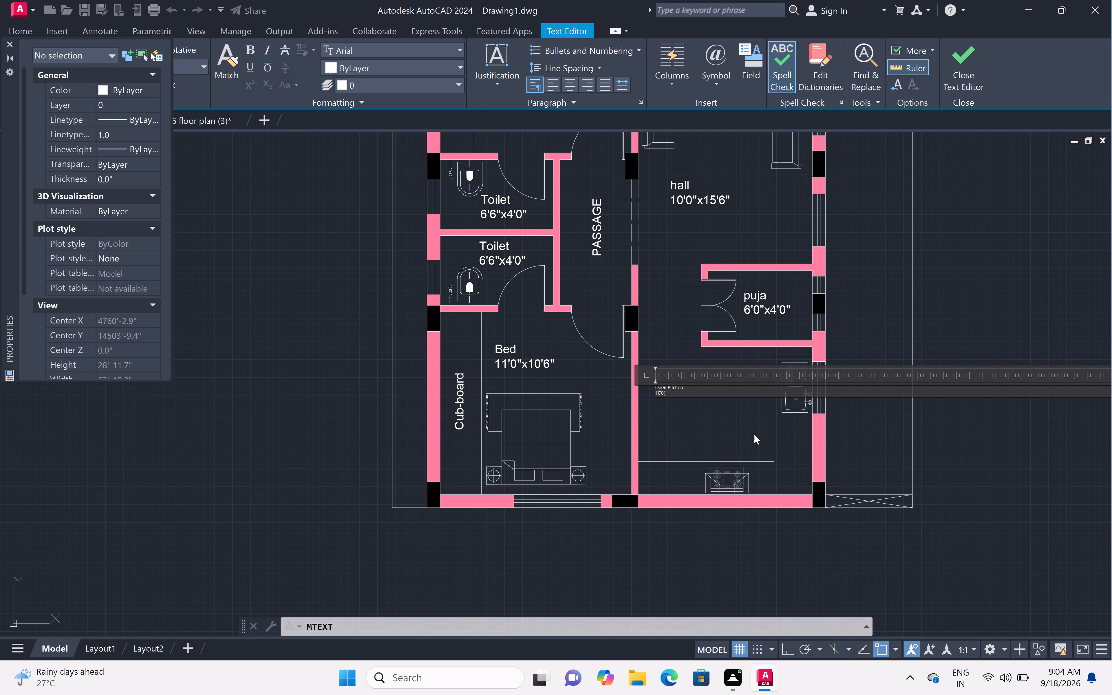
{"action": "key", "text": "x"}
{"action": "type", "text": "8'"}
{"action": "type", "text": "6\""}
{"action": "left_click", "coordinate": [696, 442]}
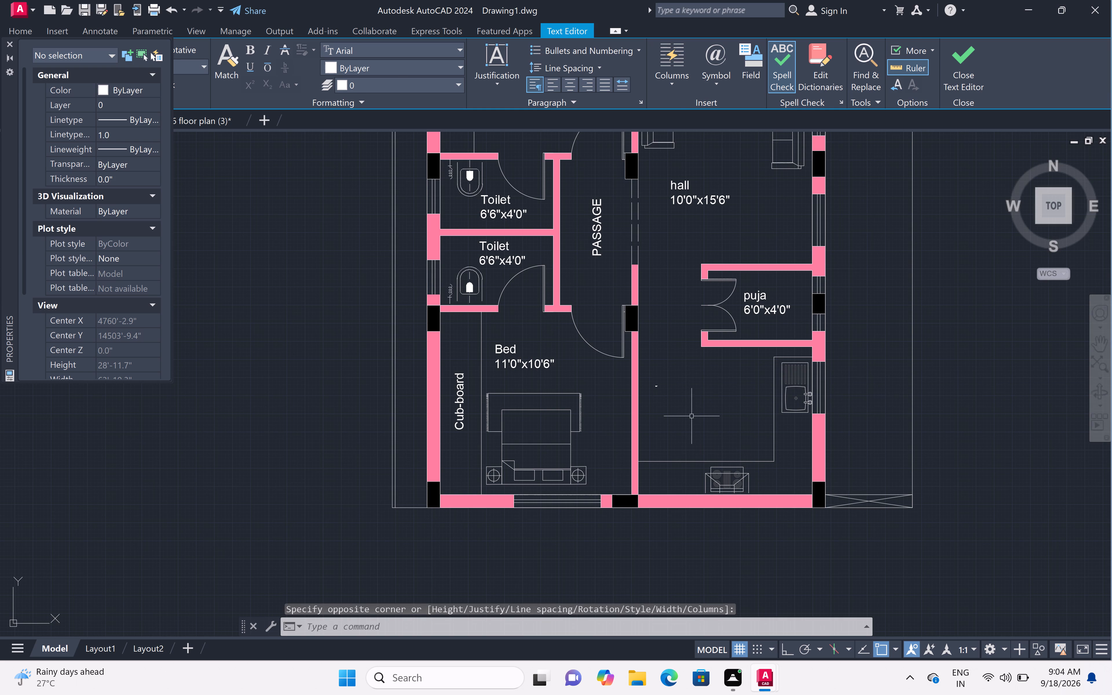
Set the text height of the Open Kitchen label to 6".
{"action": "left_click", "coordinate": [646, 374]}
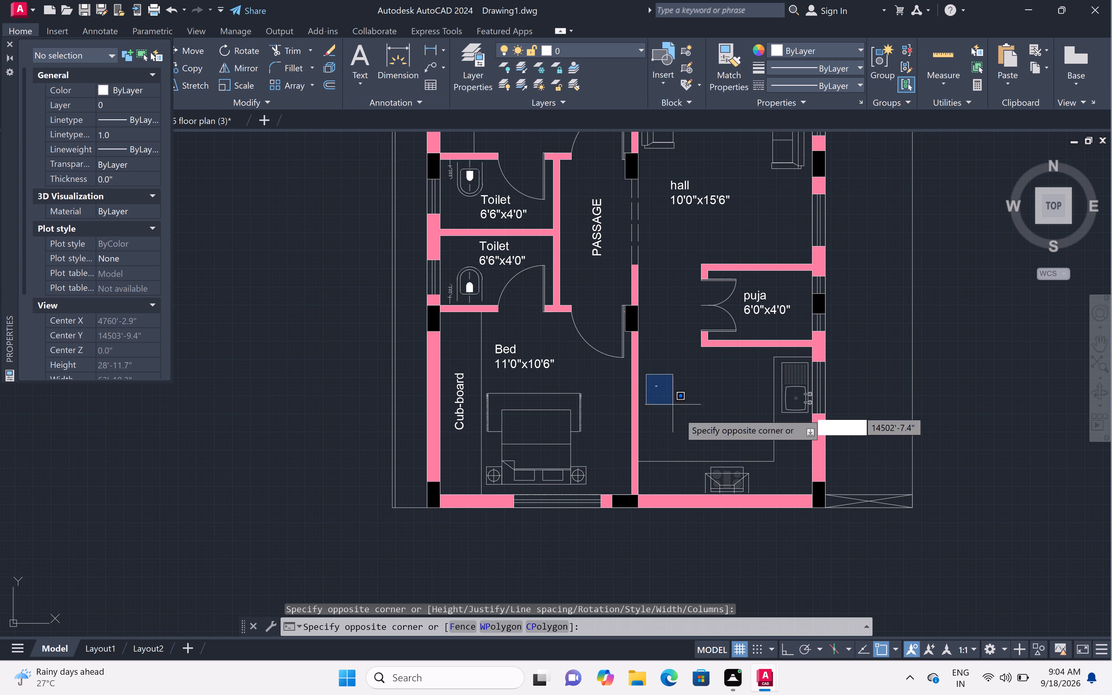
{"action": "double_click", "coordinate": [687, 426]}
{"action": "left_click", "coordinate": [130, 328]}
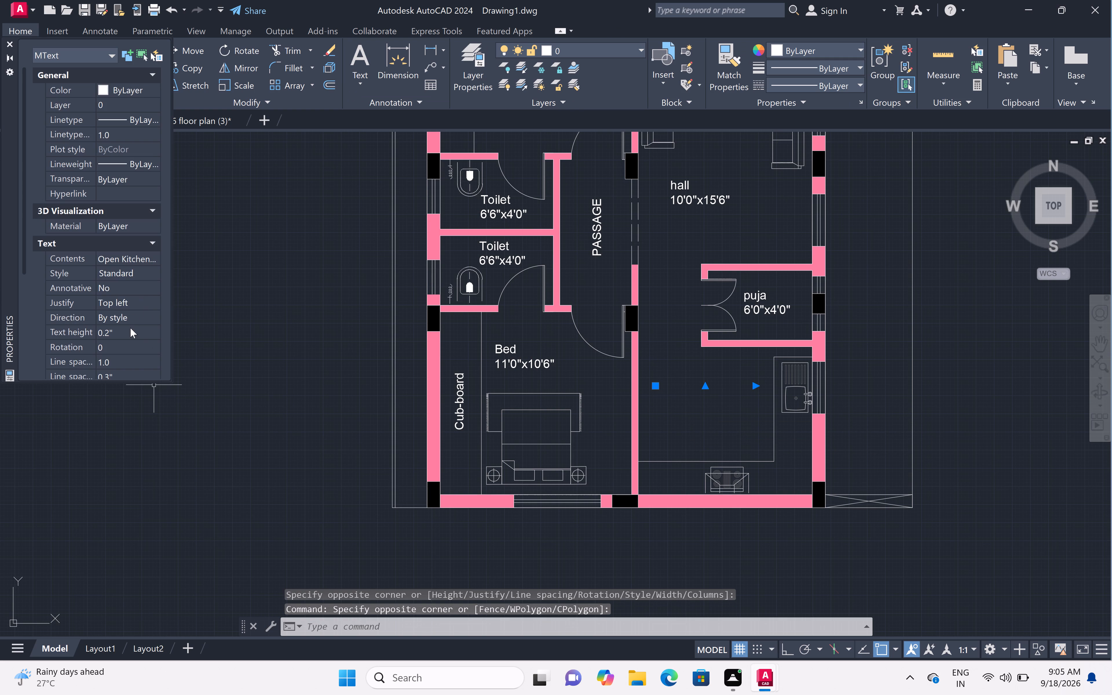
{"action": "key", "text": "BackSpace"}
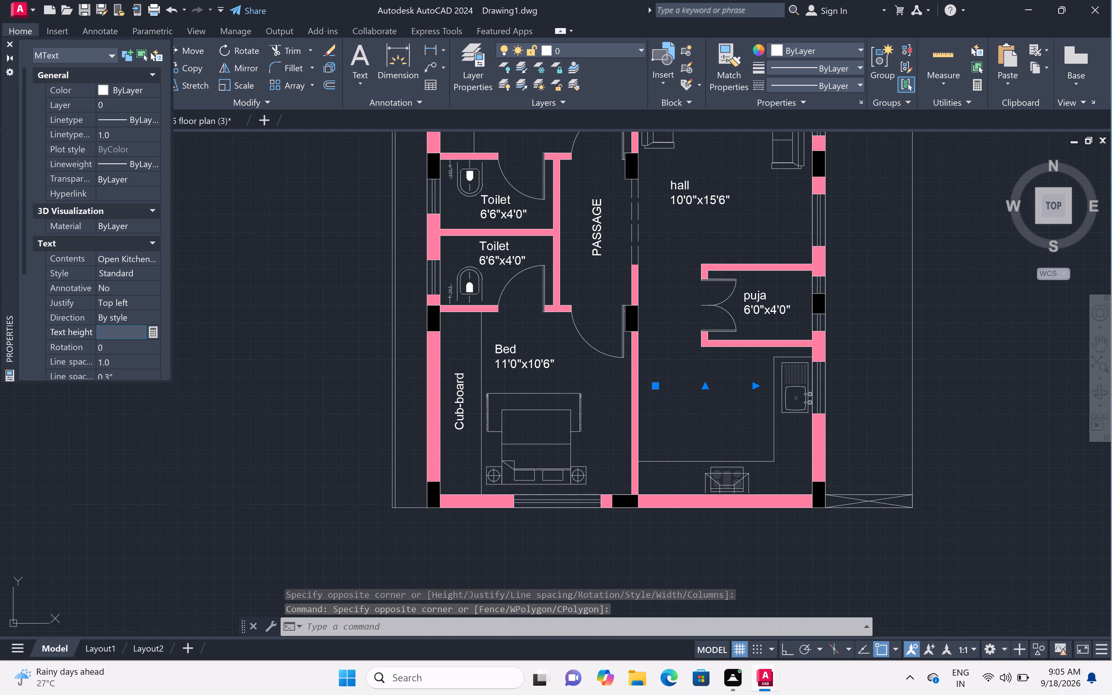
{"action": "type", "text": "6\""}
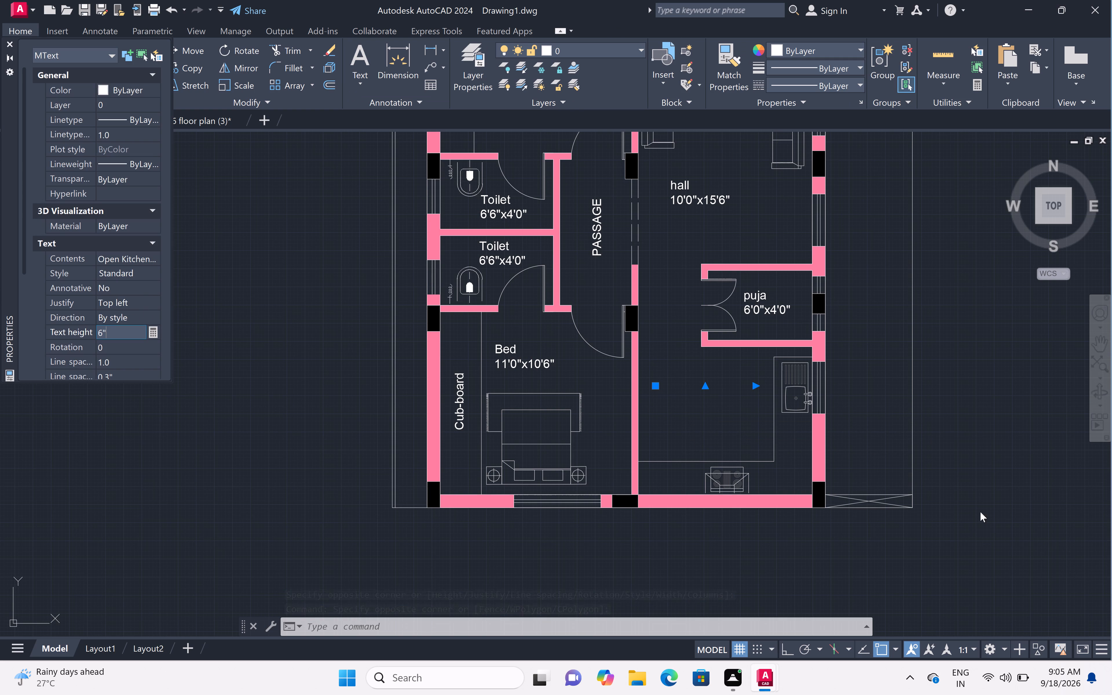
{"action": "left_click", "coordinate": [747, 436]}
{"action": "key", "text": "Escape"}
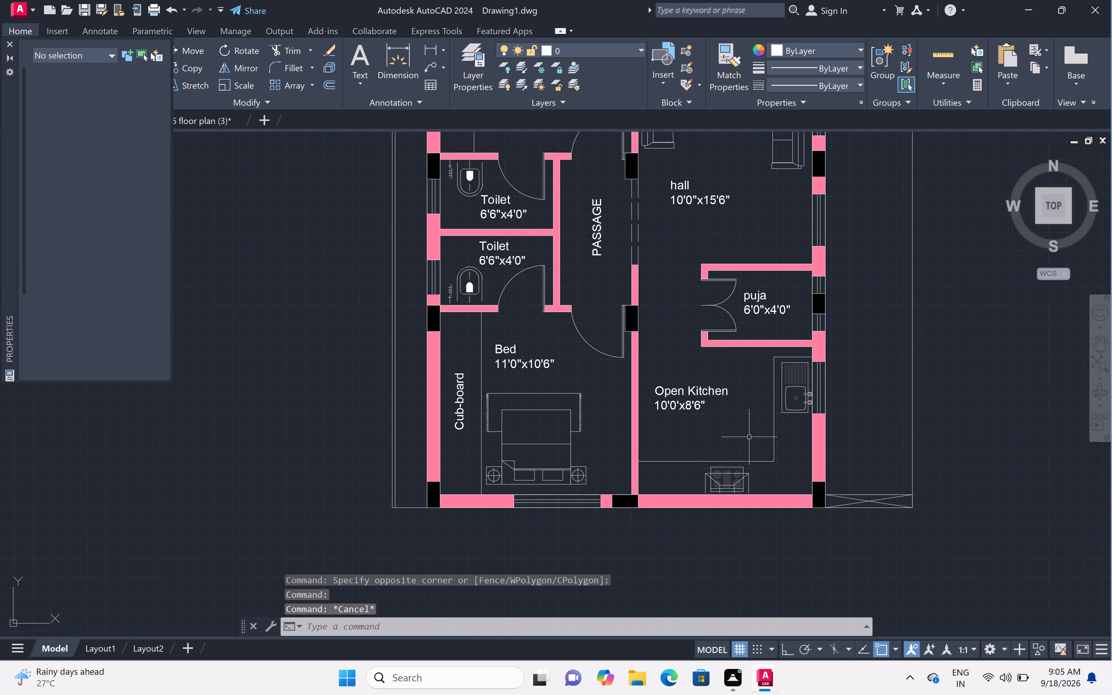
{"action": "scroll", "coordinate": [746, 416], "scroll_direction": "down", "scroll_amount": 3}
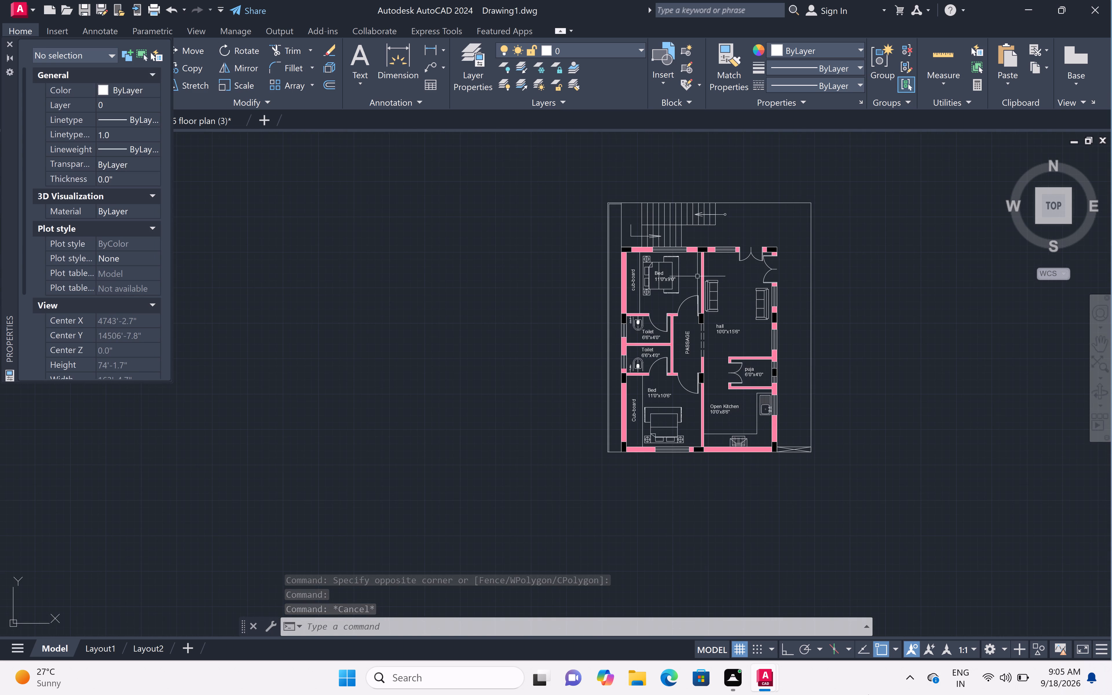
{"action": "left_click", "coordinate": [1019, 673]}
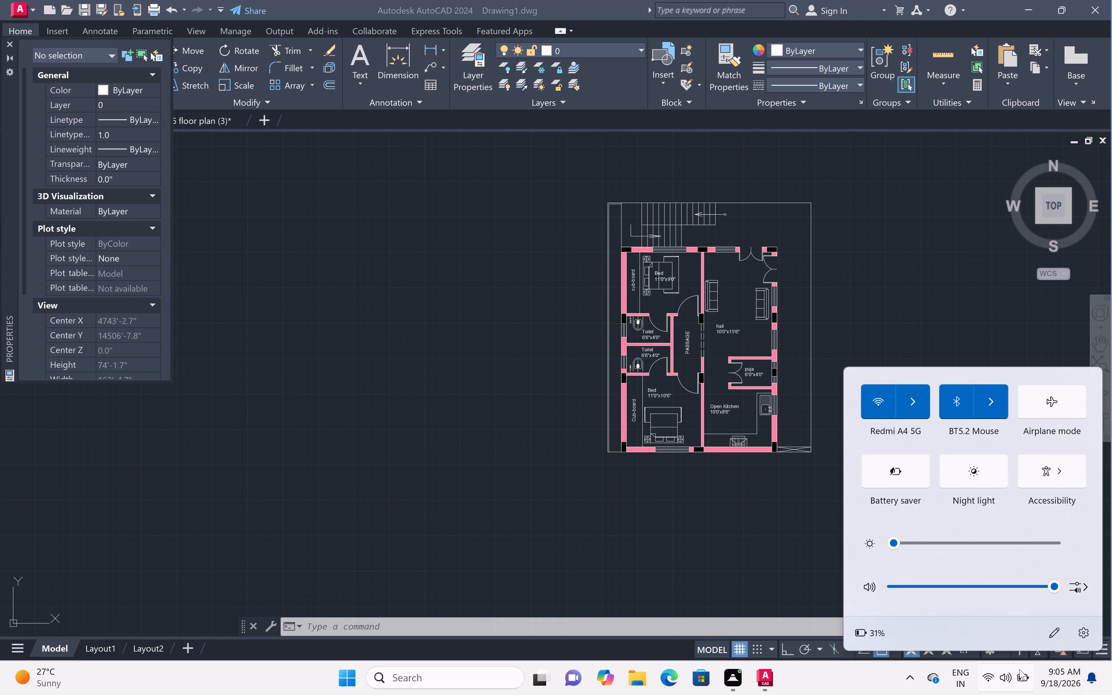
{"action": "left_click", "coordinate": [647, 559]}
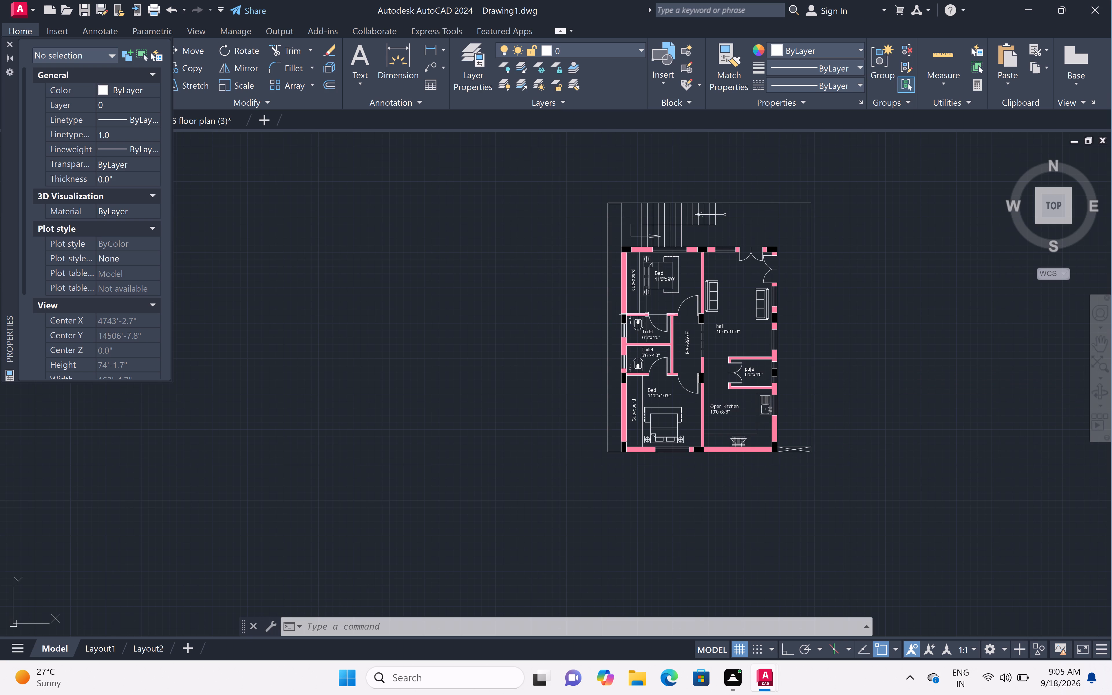
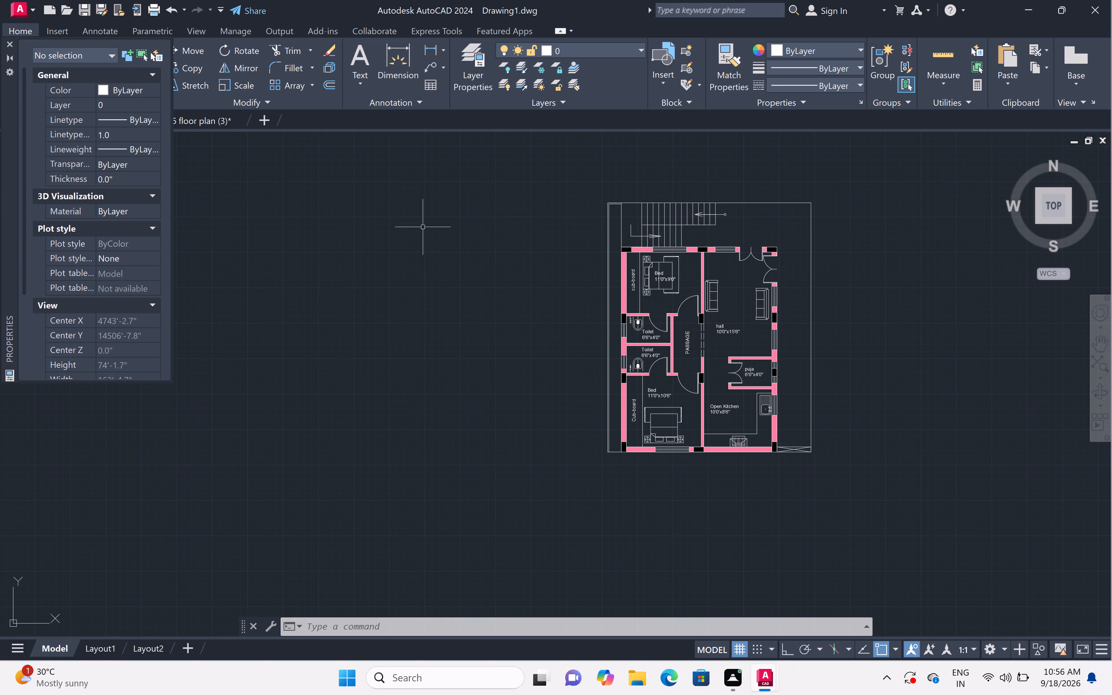
Add a multiline text label reading WEST OPEN SPACE-2 in the empty area west of the floor plan.
{"action": "middle_click_drag", "start_coordinate": [823, 227], "coordinate": [822, 226]}
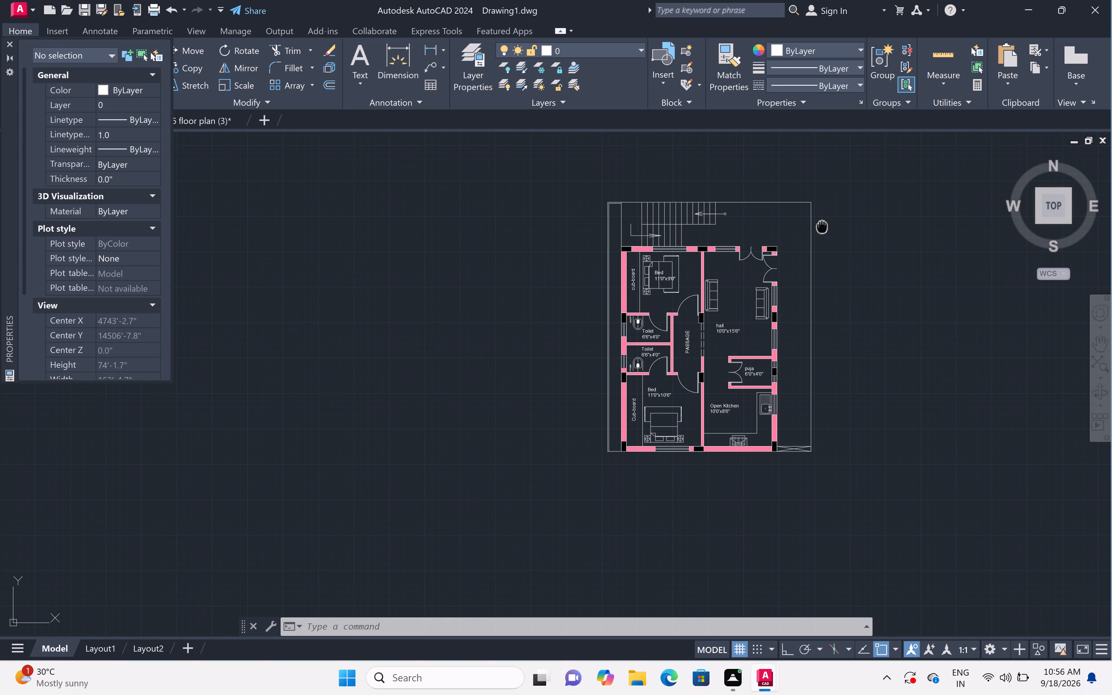
{"action": "middle_click_drag", "start_coordinate": [822, 226], "coordinate": [746, 224]}
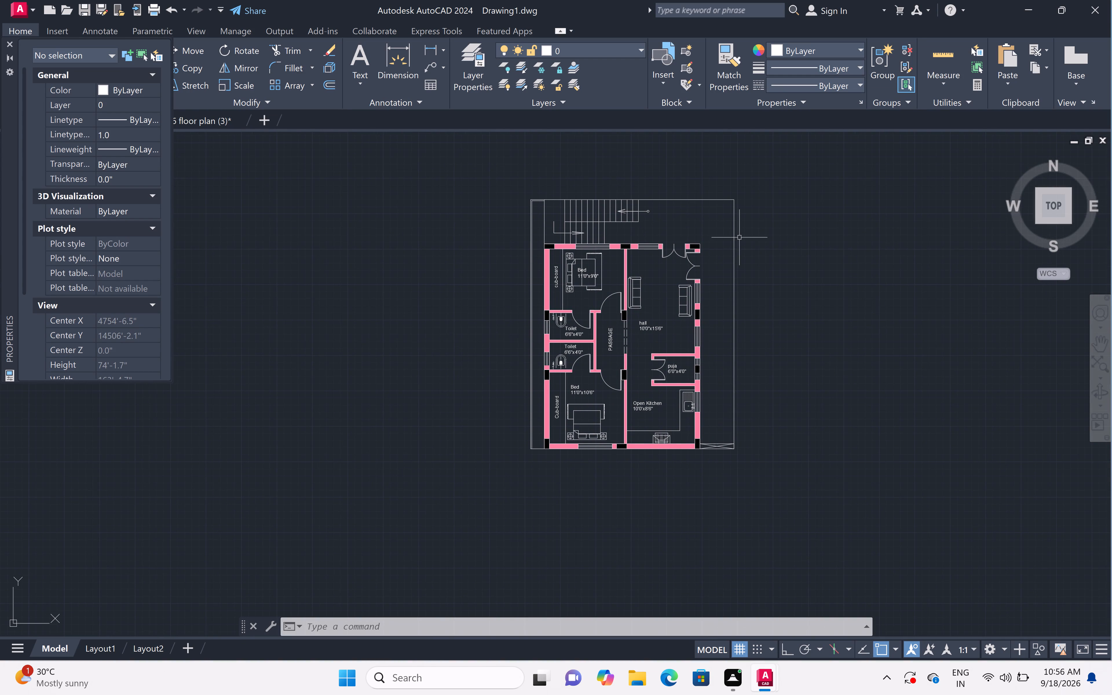
{"action": "scroll", "coordinate": [522, 259], "scroll_direction": "up", "scroll_amount": 2}
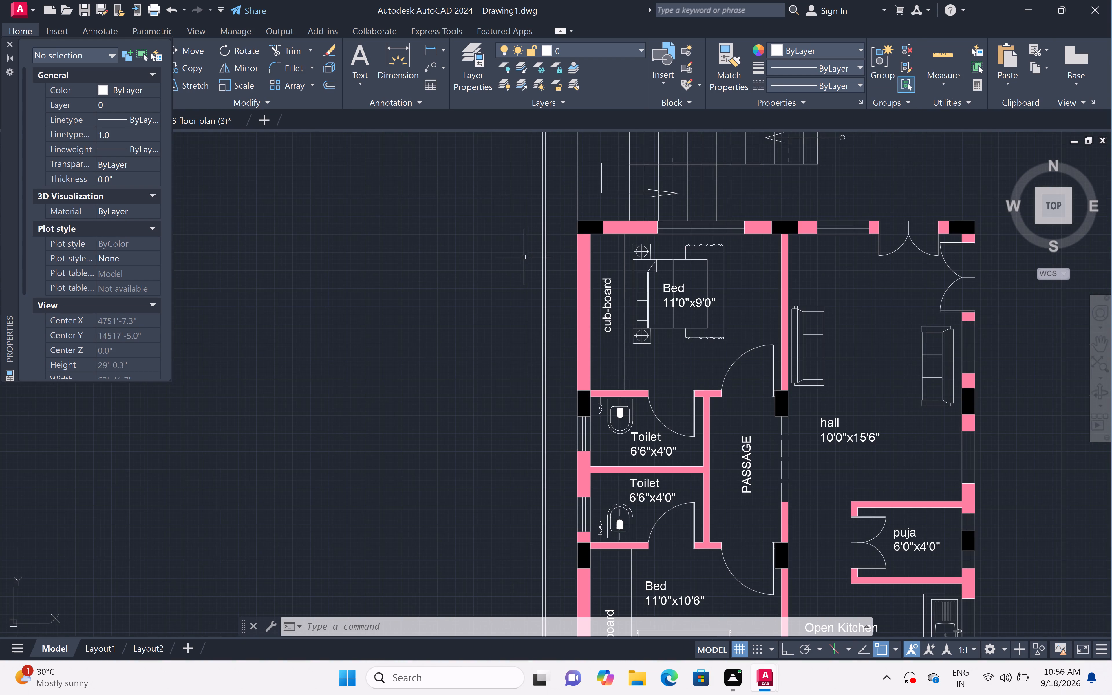
{"action": "scroll", "coordinate": [542, 251], "scroll_direction": "down", "scroll_amount": 2}
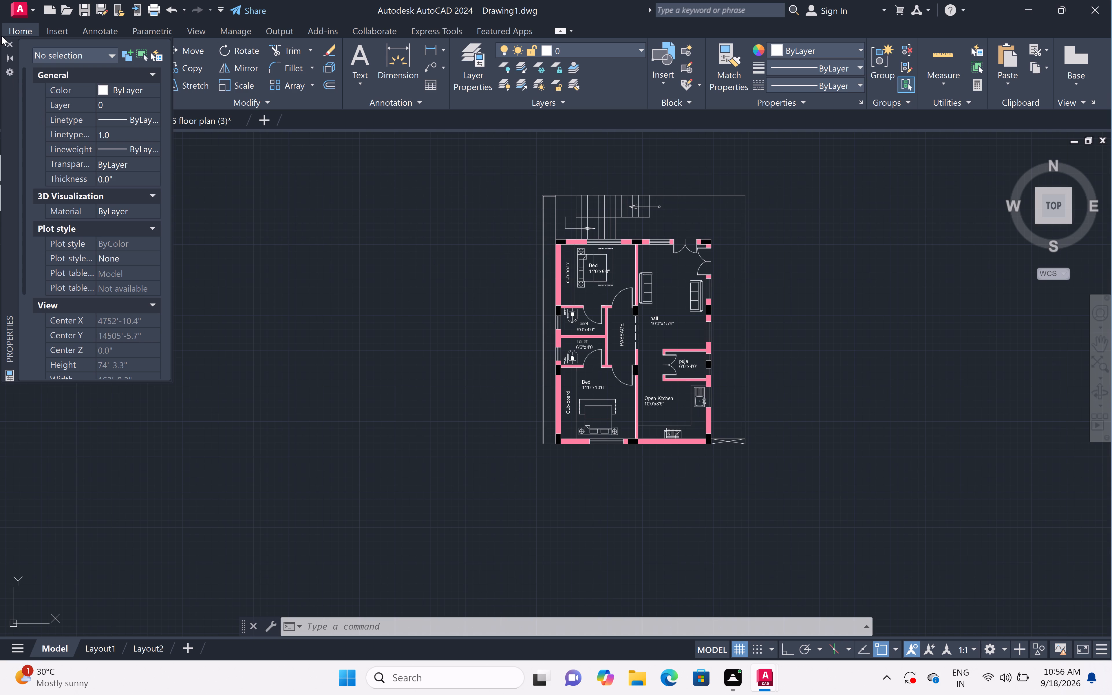
{"action": "left_click", "coordinate": [7, 43]}
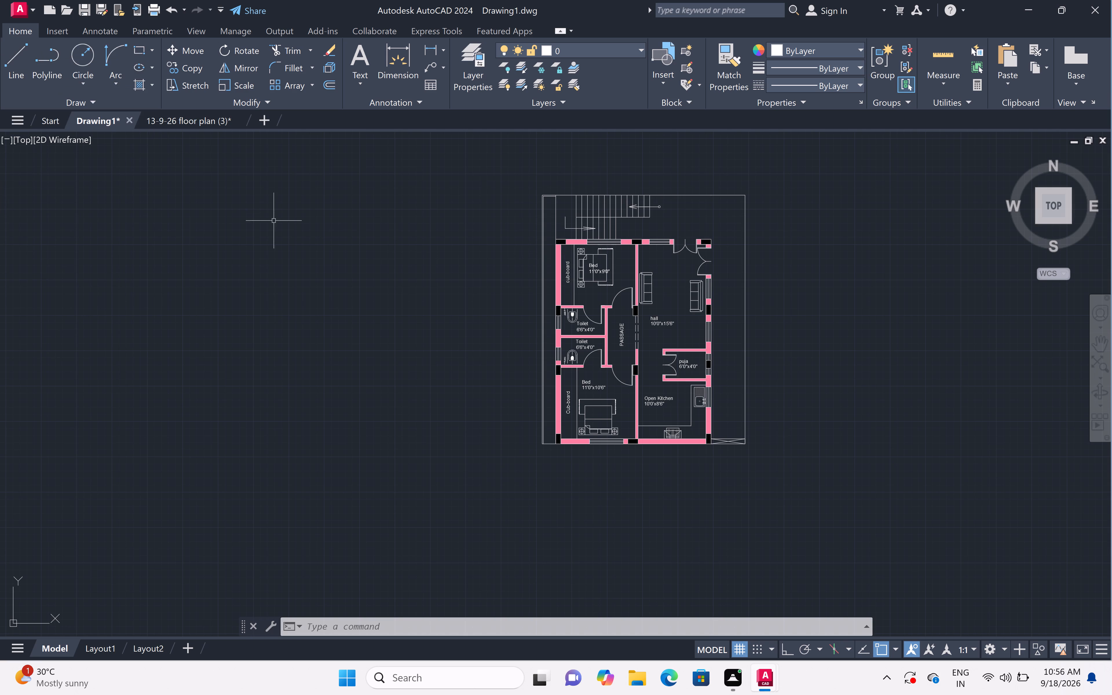
{"action": "scroll", "coordinate": [482, 248], "scroll_direction": "up", "scroll_amount": 2}
{"action": "scroll", "coordinate": [482, 248], "scroll_direction": "down", "scroll_amount": 1}
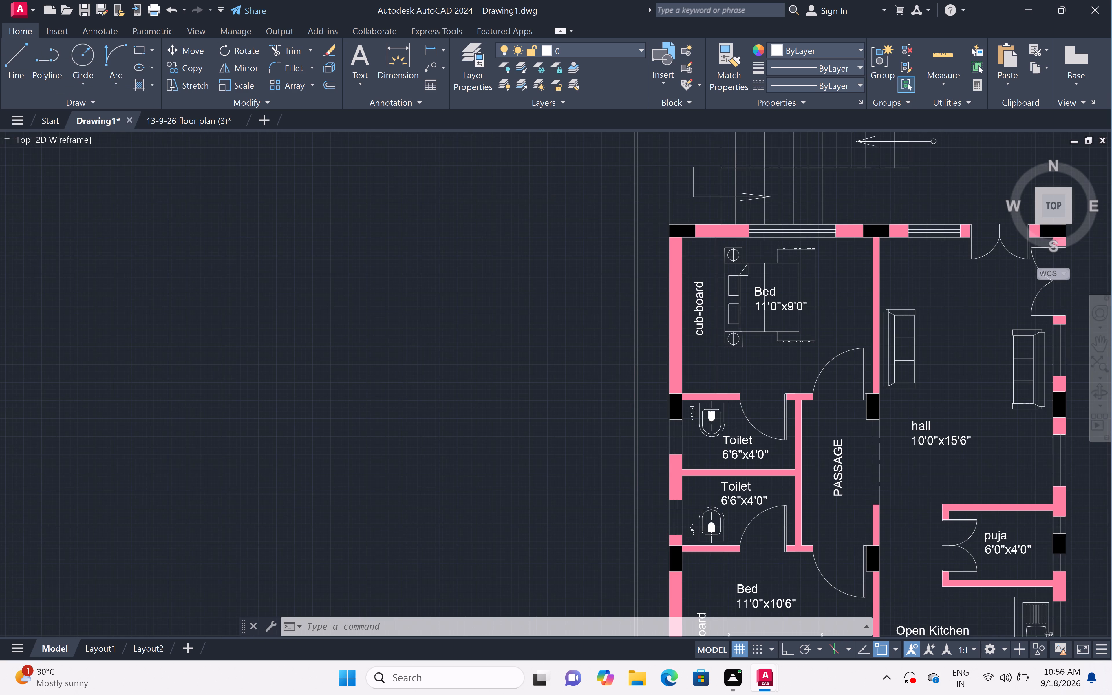
{"action": "key", "text": "m"}
{"action": "key", "text": "t"}
{"action": "key", "text": "space"}
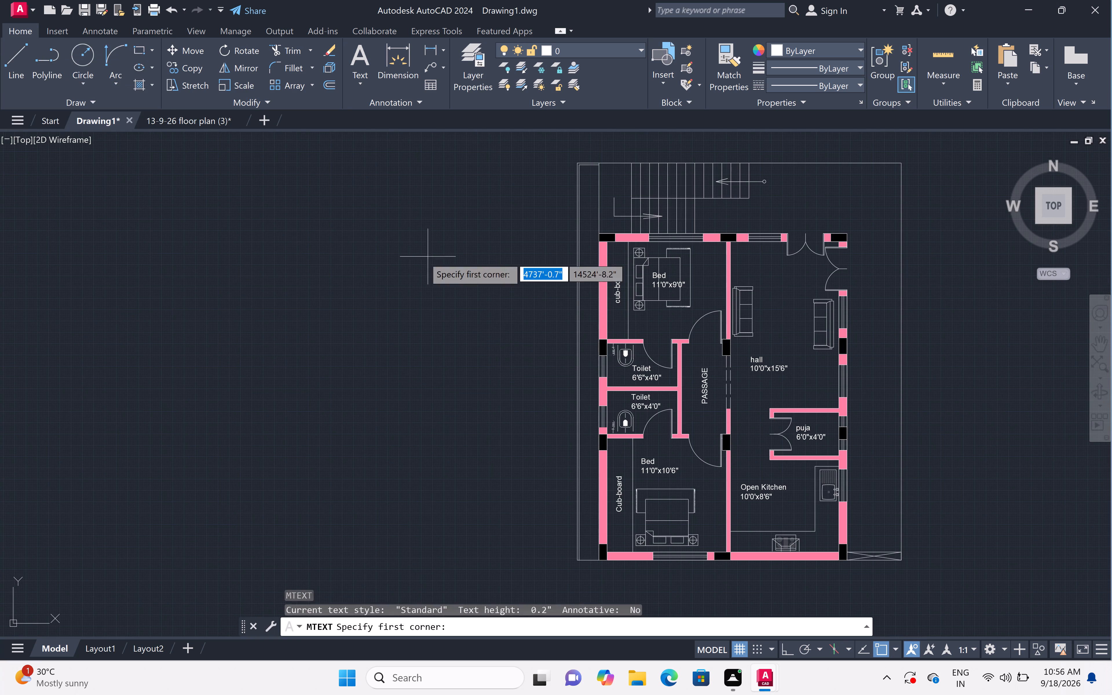
{"action": "left_click", "coordinate": [406, 286]}
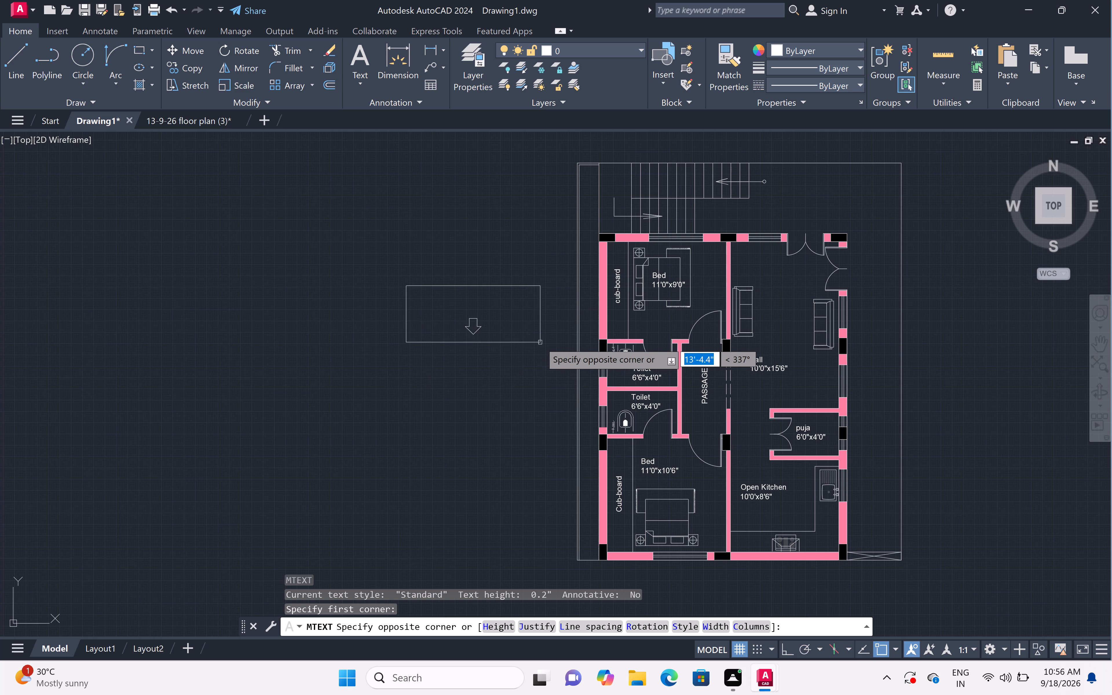
{"action": "left_click", "coordinate": [547, 341]}
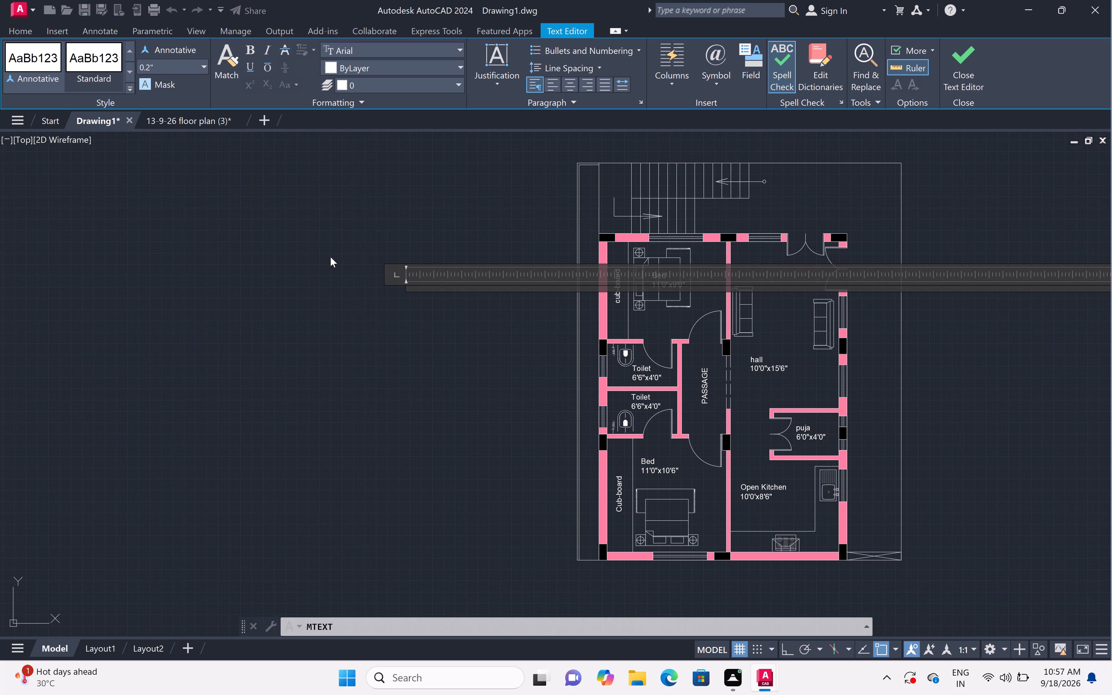
{"action": "scroll", "coordinate": [421, 275], "scroll_direction": "up", "scroll_amount": 2}
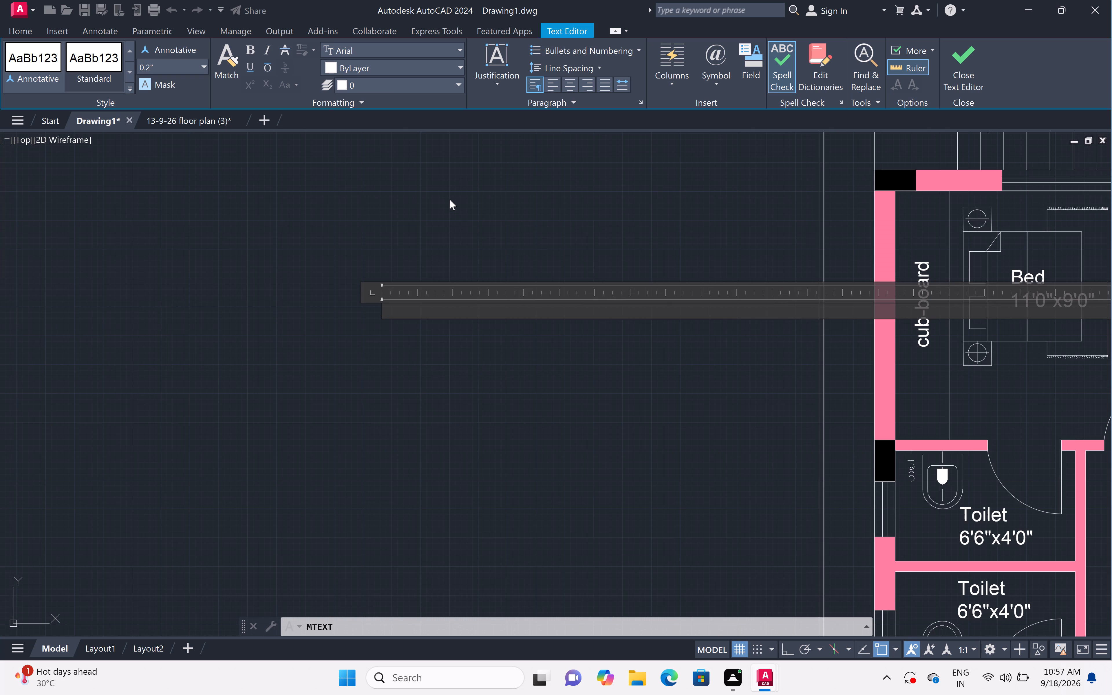
{"action": "type", "text": "west"}
{"action": "key", "text": "BackSpace"}
{"action": "key", "text": "BackSpace"}
{"action": "key", "text": "BackSpace"}
{"action": "key", "text": "BackSpace"}
{"action": "type", "text": "WEST"}
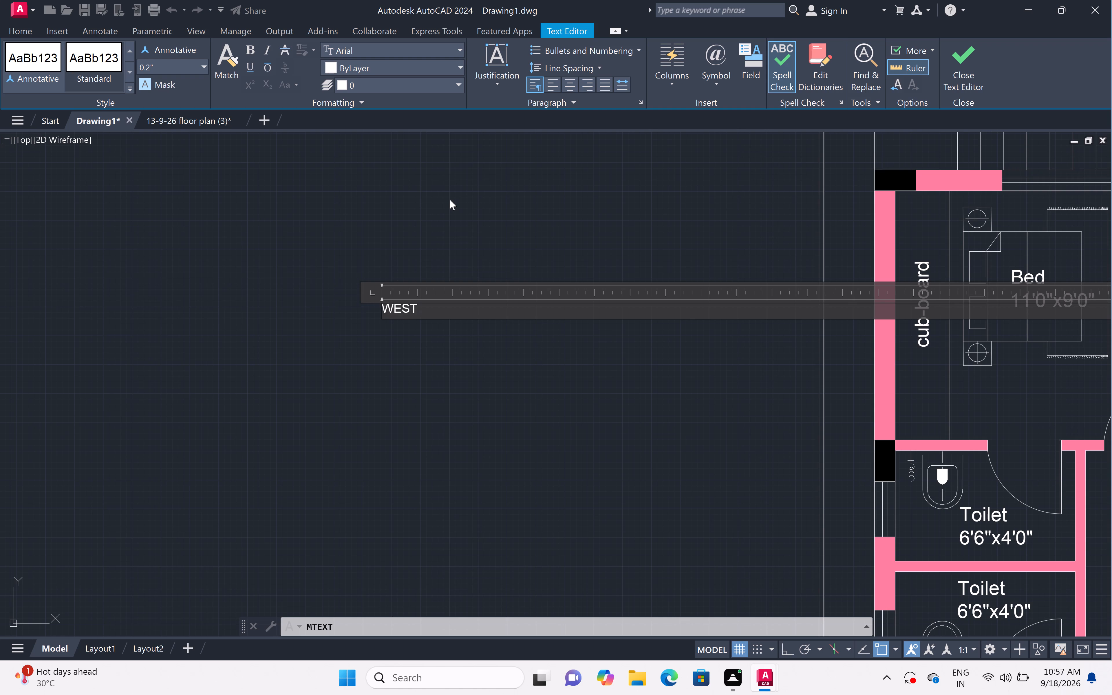
{"action": "key", "text": "space"}
{"action": "type", "text": "OPEN"}
{"action": "key", "text": "space"}
{"action": "type", "text": "SPACE"}
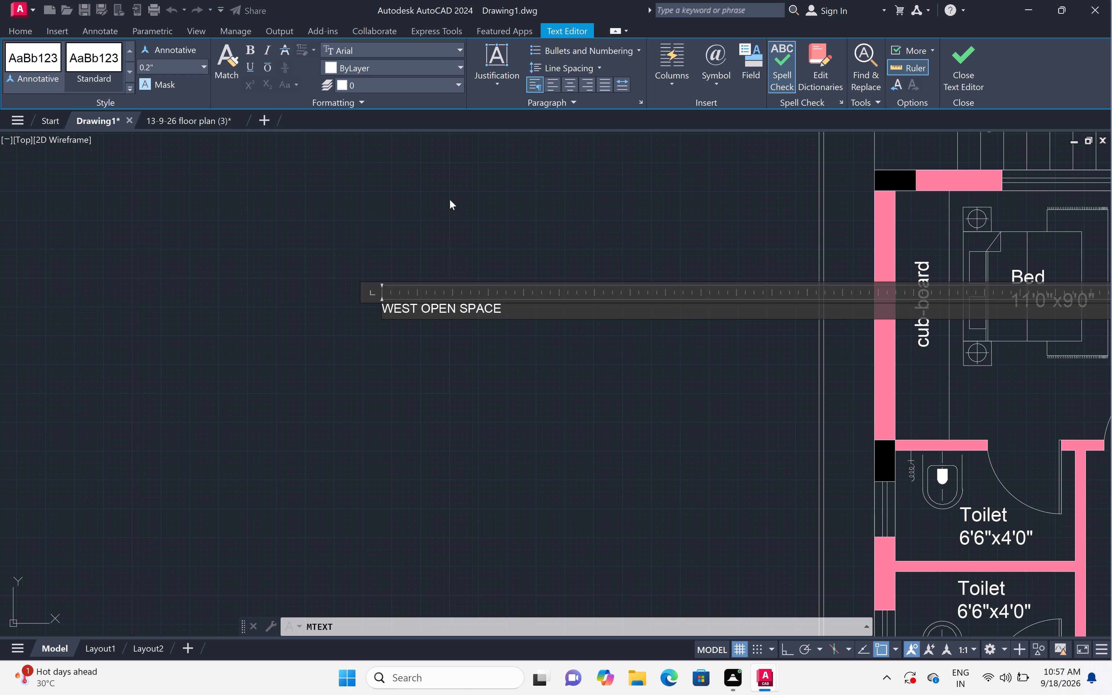
{"action": "type", "text": "-2"}
{"action": "left_click", "coordinate": [278, 234]}
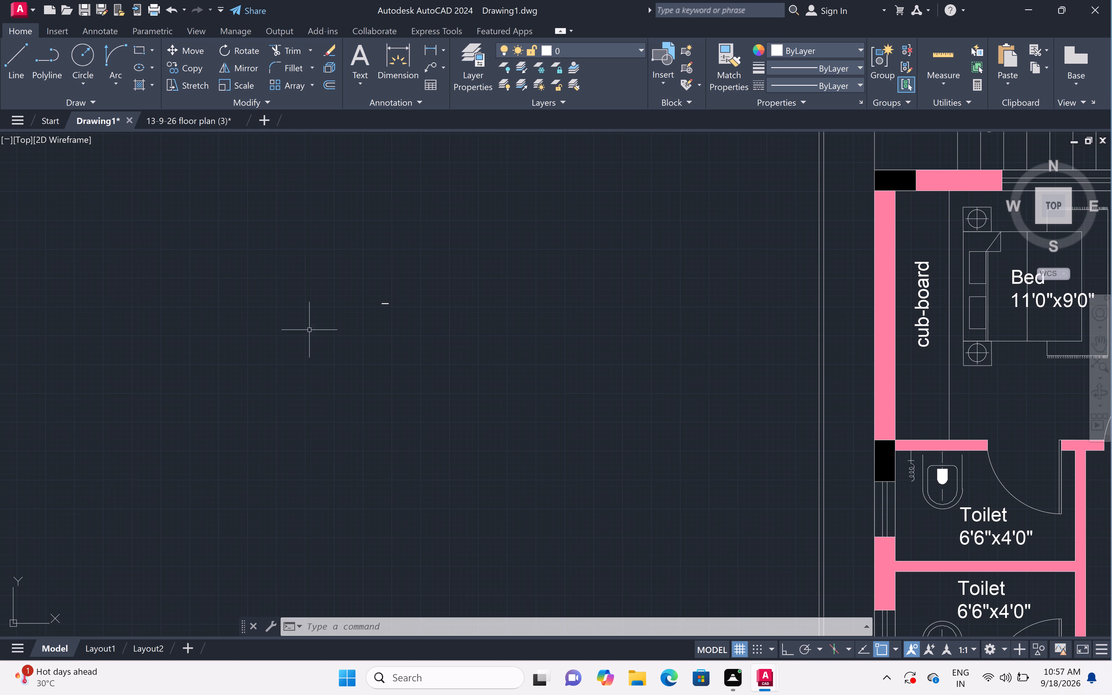
Set the text height of the WEST OPEN SPACE-2 label to 6".
{"action": "left_click", "coordinate": [345, 251]}
{"action": "double_click", "coordinate": [449, 383]}
{"action": "right_click", "coordinate": [449, 383]}
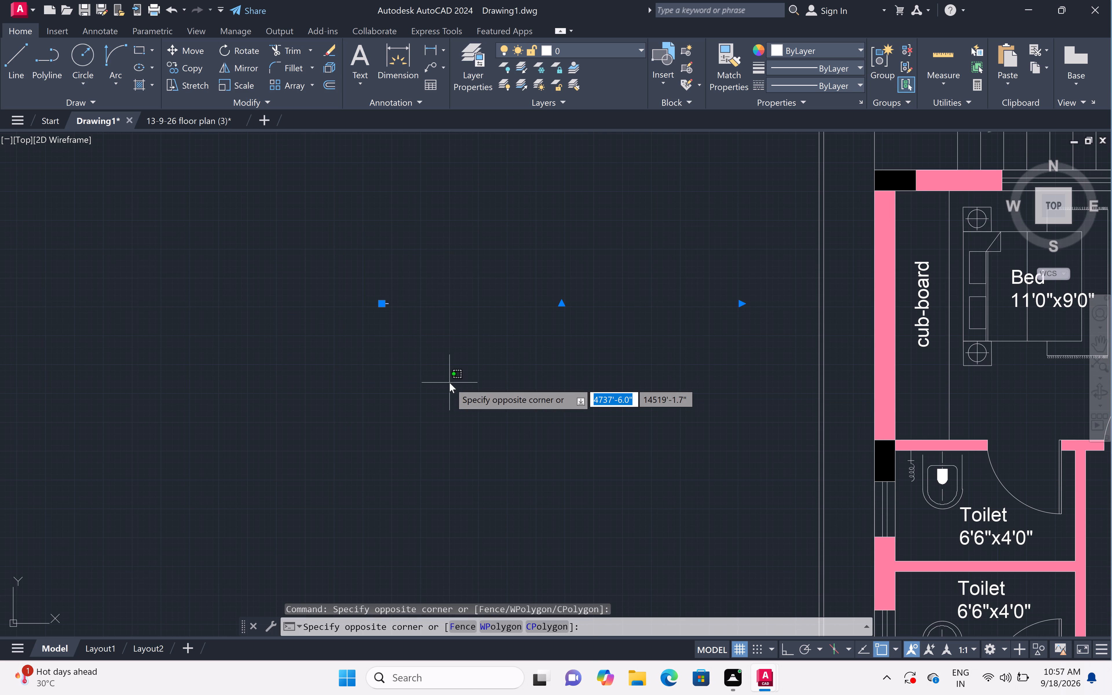
{"action": "left_click", "coordinate": [544, 637]}
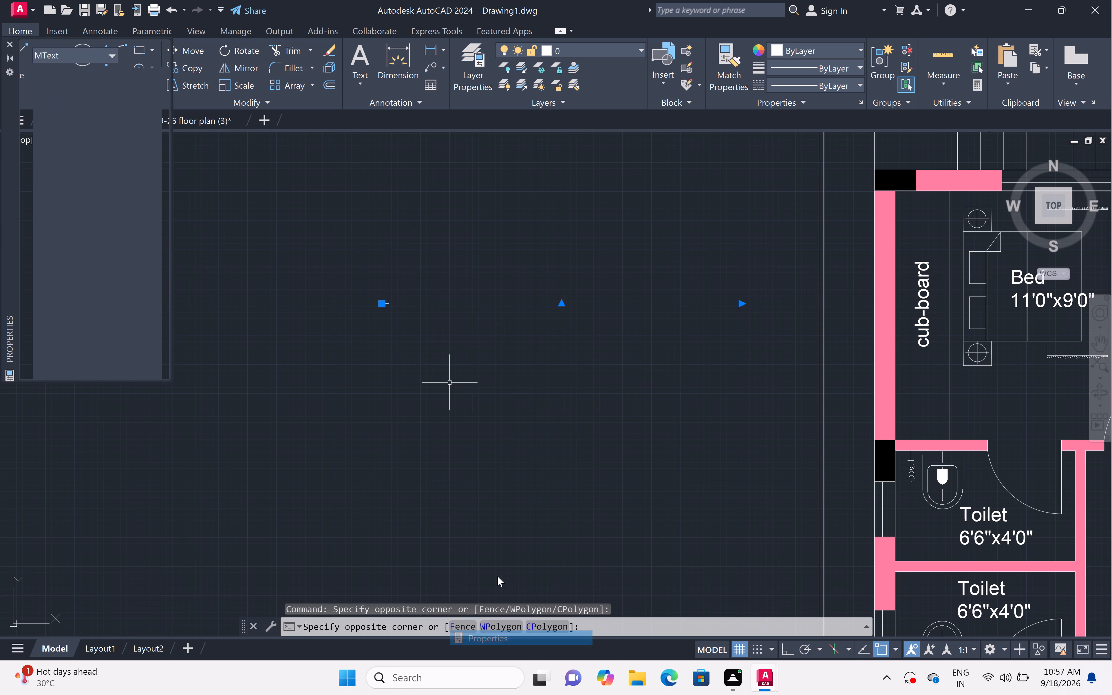
{"action": "left_click", "coordinate": [114, 328]}
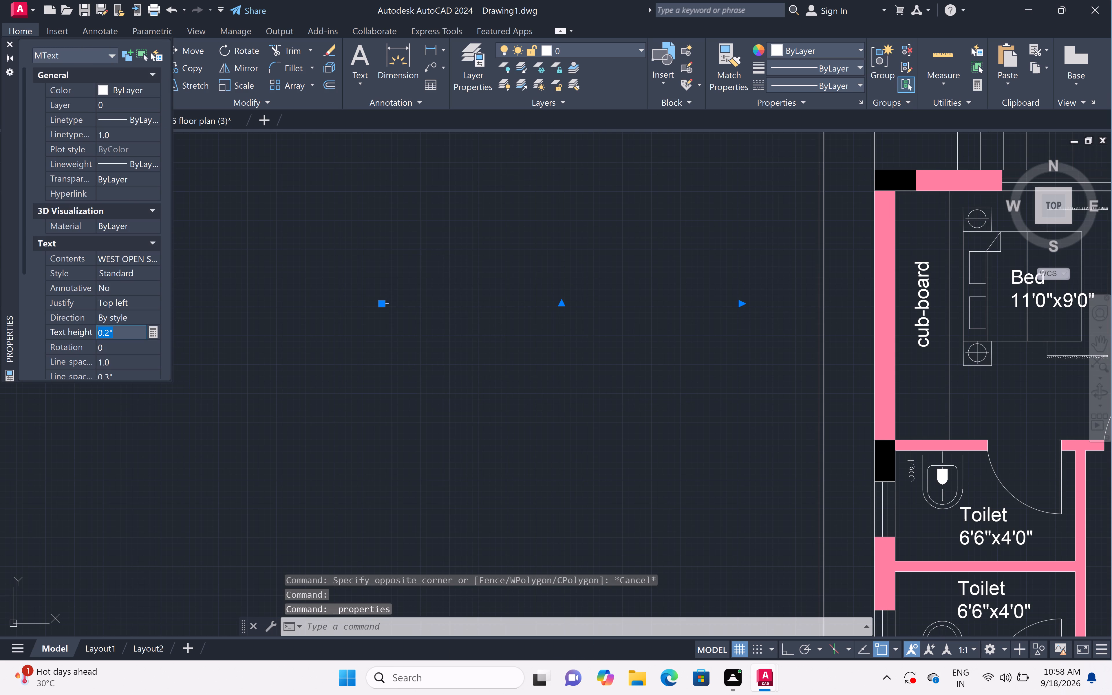
{"action": "key", "text": "BackSpace"}
{"action": "type", "text": "6\""}
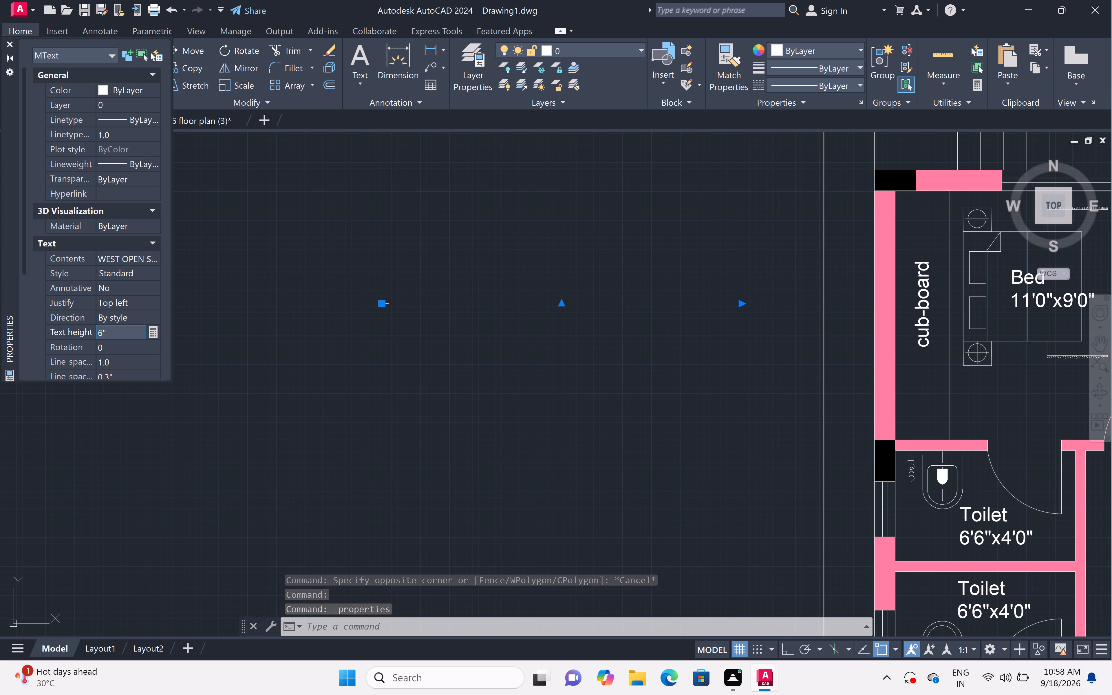
{"action": "left_click", "coordinate": [544, 400]}
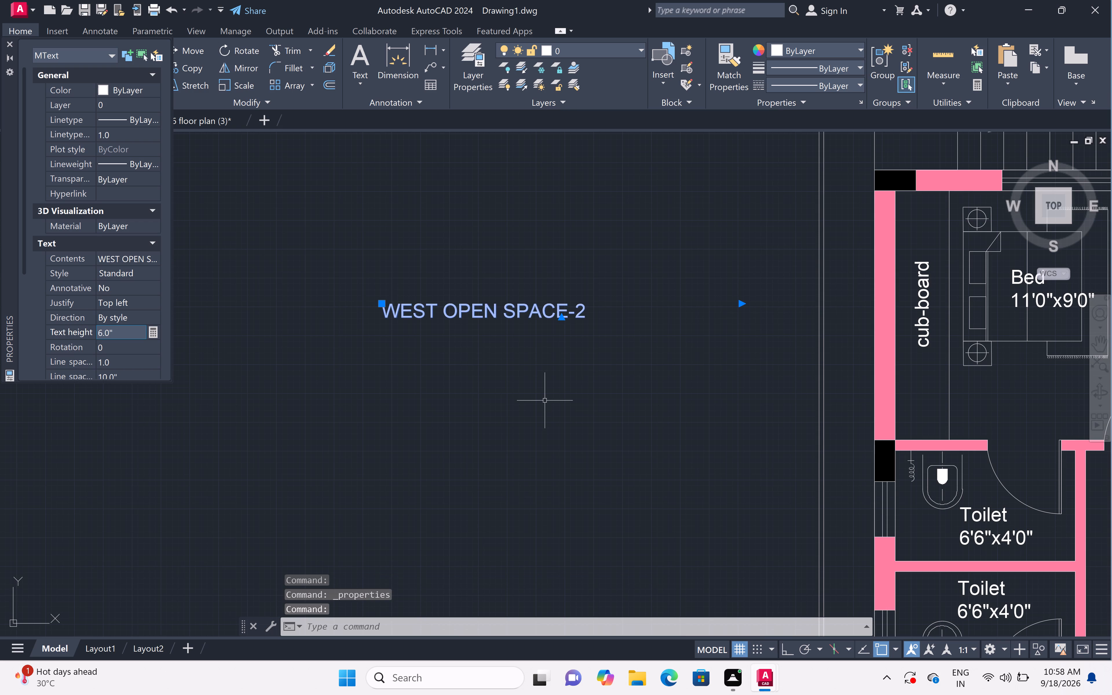
{"action": "key", "text": "Escape"}
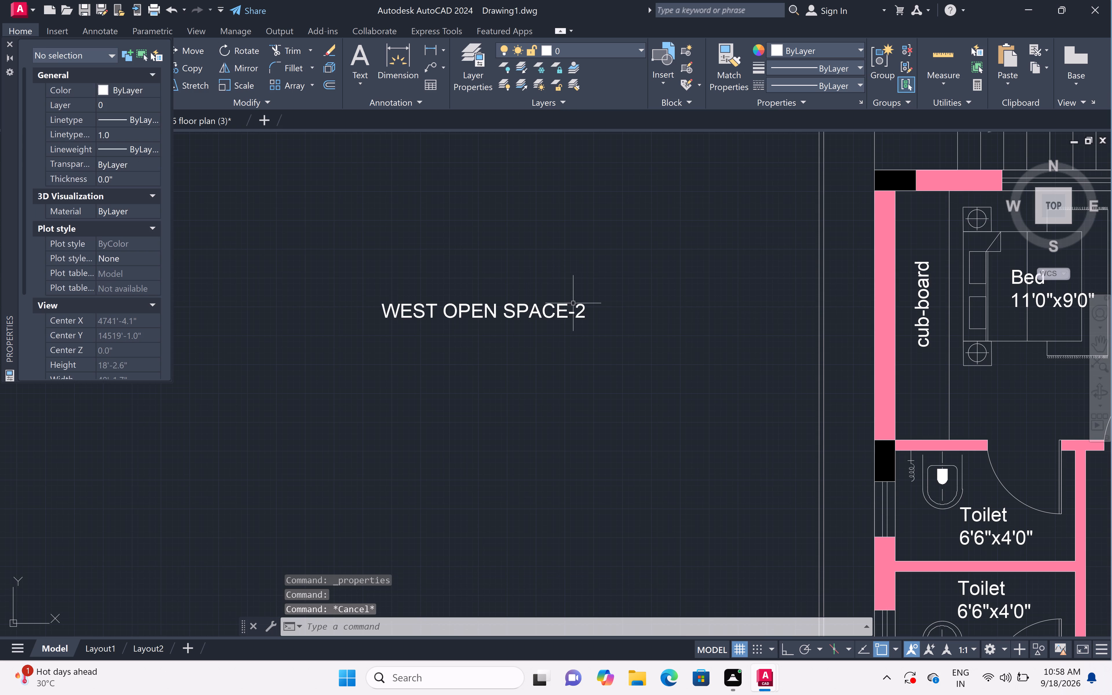
Edit the west open space label by adding a foot mark at its end, so it reads WEST OPEN SPACE-2'.
{"action": "scroll", "coordinate": [581, 305], "scroll_direction": "up", "scroll_amount": 3}
{"action": "scroll", "coordinate": [604, 313], "scroll_direction": "down", "scroll_amount": 2}
{"action": "left_click", "coordinate": [559, 319]}
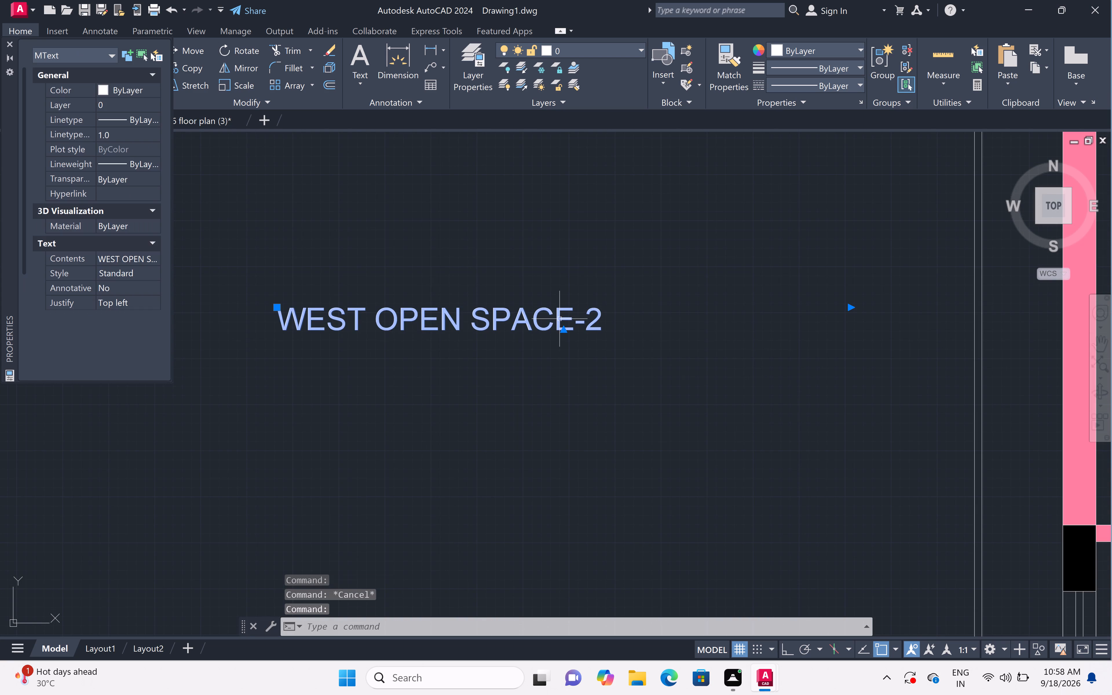
{"action": "left_click", "coordinate": [550, 310]}
{"action": "left_click", "coordinate": [551, 312]}
{"action": "double_click", "coordinate": [551, 312]}
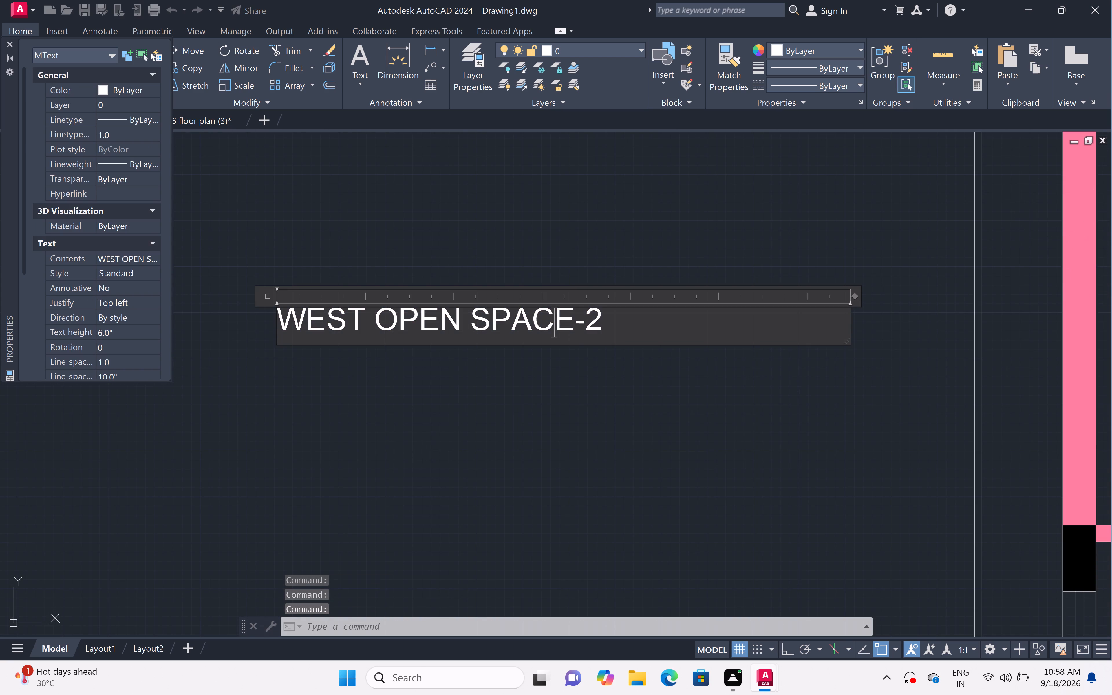
{"action": "left_click", "coordinate": [604, 316]}
{"action": "key", "text": "apostrophe"}
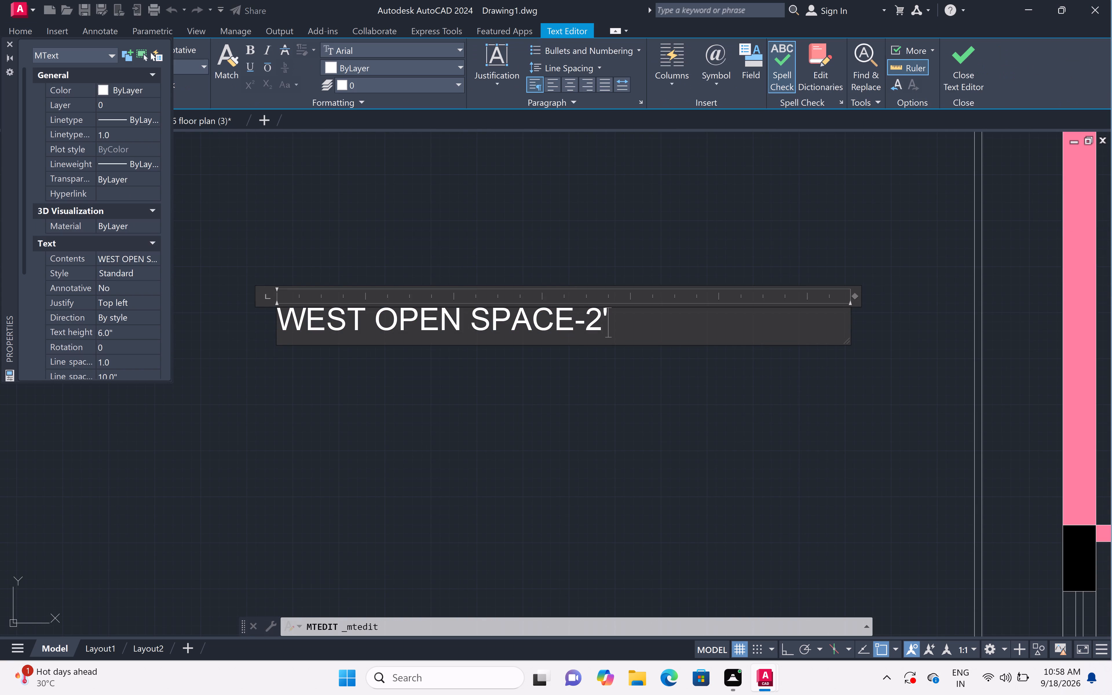
{"action": "left_click", "coordinate": [738, 458]}
Rotate the WEST OPEN SPACE-2' label 90° to vertical with Ortho mode on.
{"action": "scroll", "coordinate": [354, 276], "scroll_direction": "down", "scroll_amount": 3}
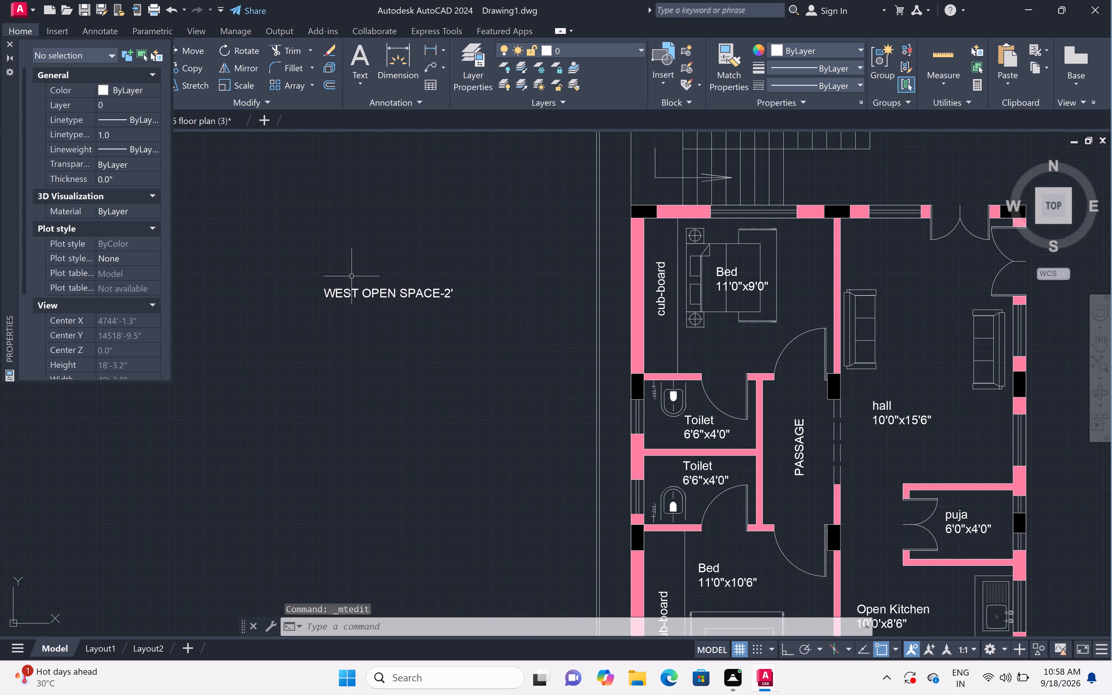
{"action": "left_click", "coordinate": [313, 274]}
{"action": "left_click", "coordinate": [515, 346]}
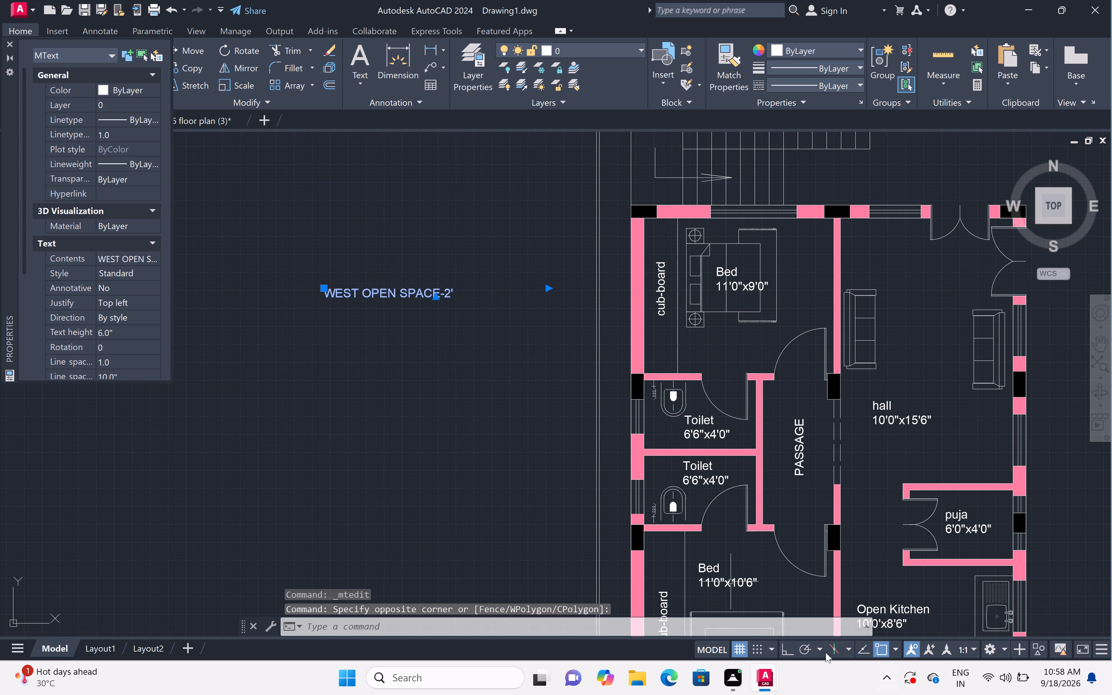
{"action": "left_click", "coordinate": [786, 650]}
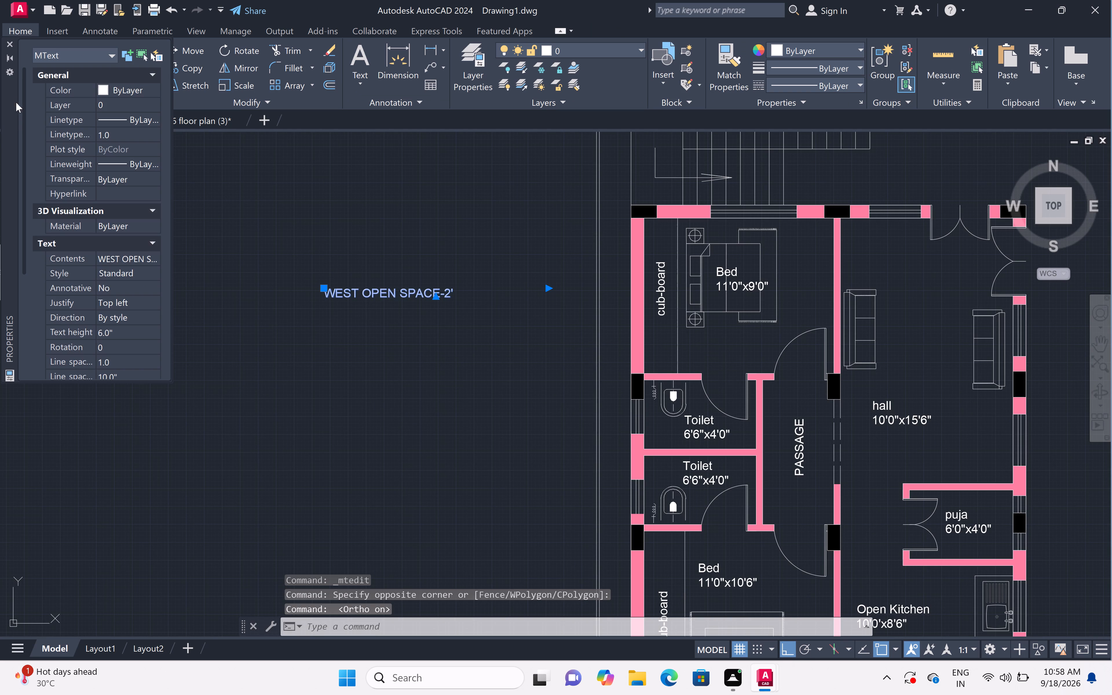
{"action": "left_click", "coordinate": [7, 41]}
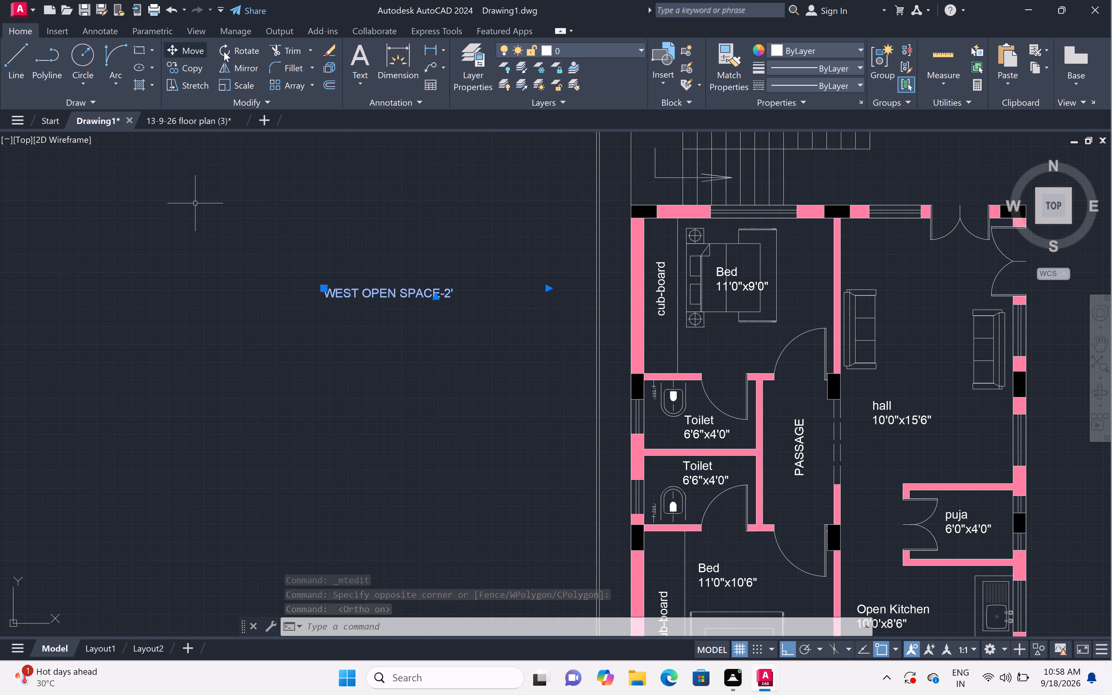
{"action": "left_click", "coordinate": [235, 50]}
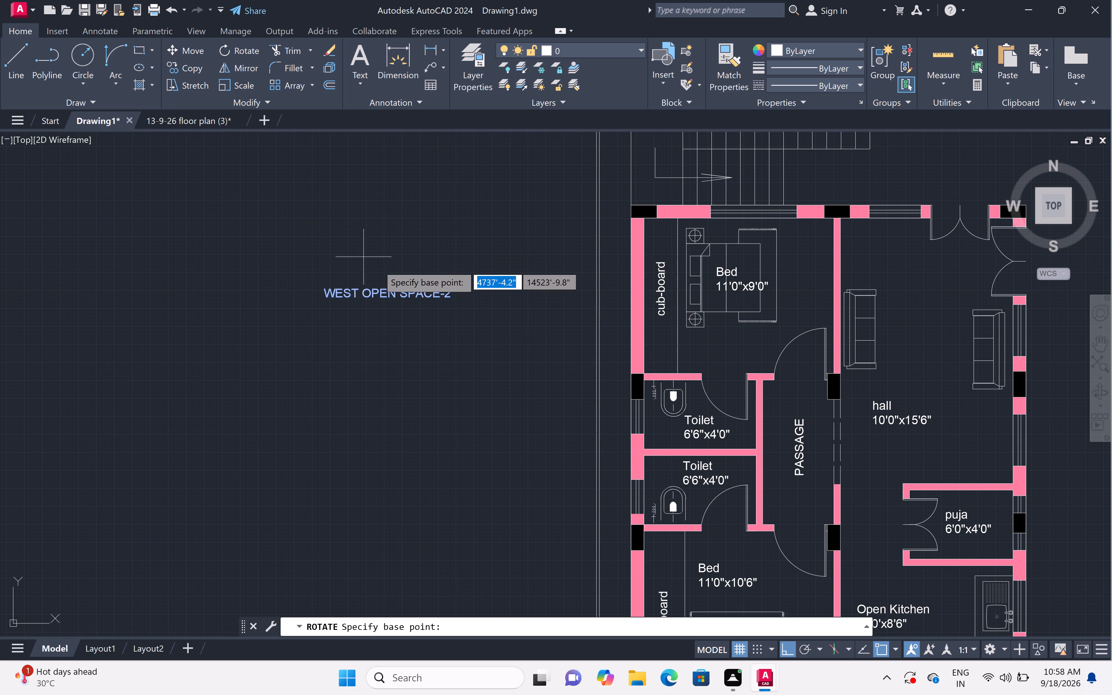
{"action": "left_click", "coordinate": [414, 291]}
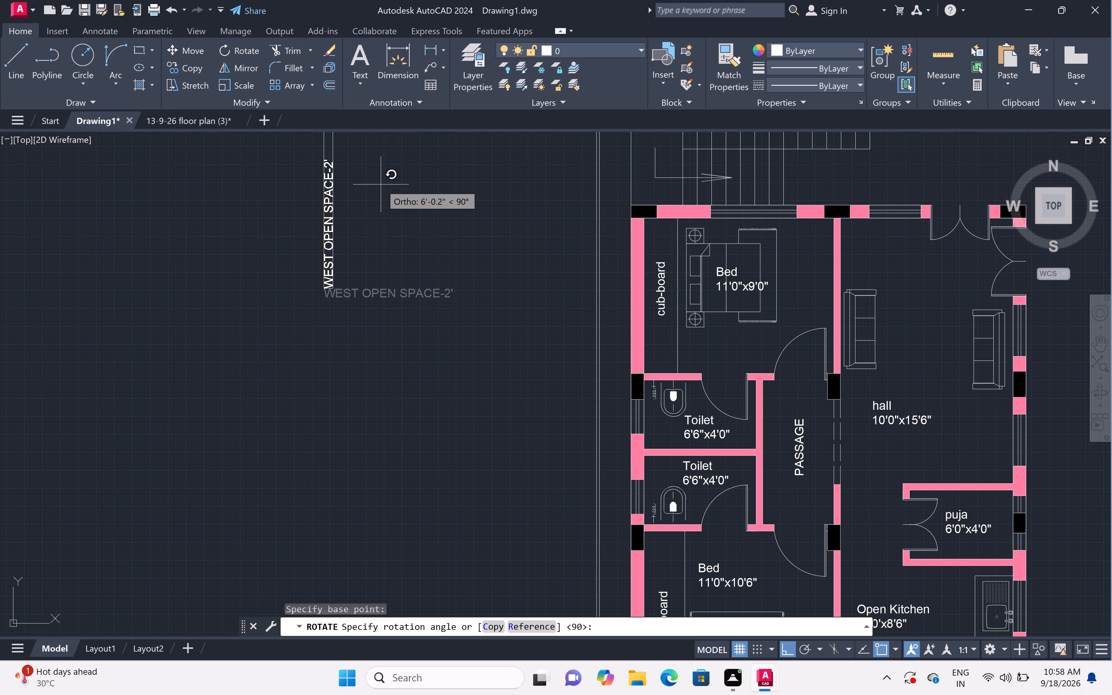
{"action": "left_click", "coordinate": [380, 184]}
Move the vertical WEST OPEN SPACE-2' label, with Ortho off, into the narrow strip between the plot boundary and the west wall beside the toilets.
{"action": "scroll", "coordinate": [379, 180], "scroll_direction": "down", "scroll_amount": 3}
{"action": "left_click", "coordinate": [380, 165]}
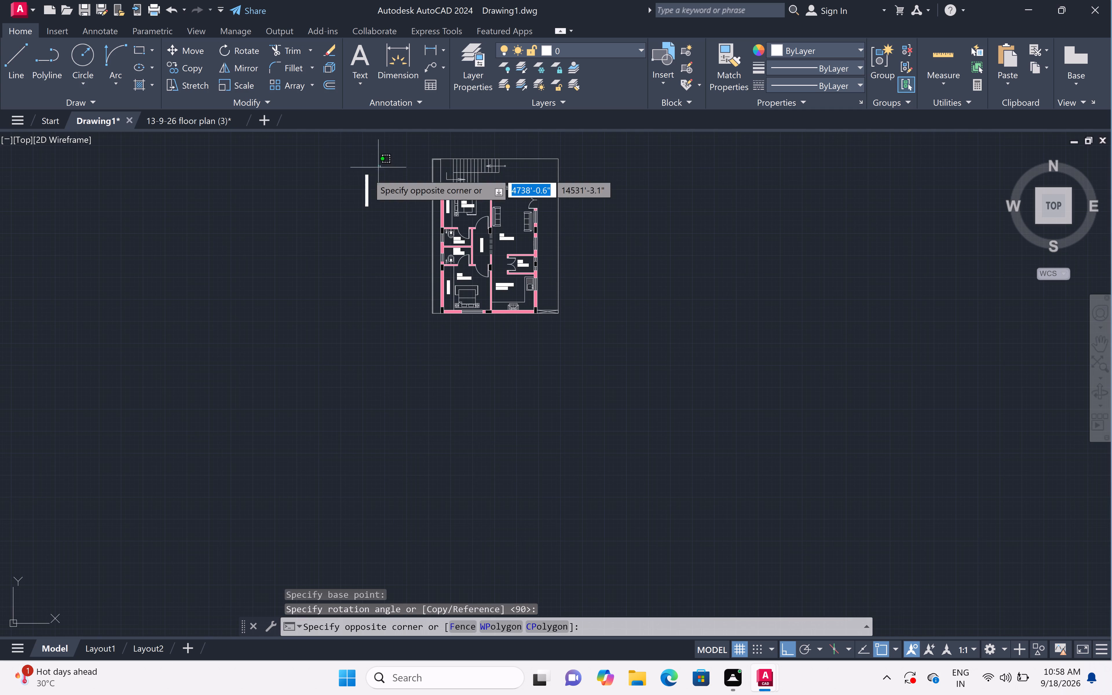
{"action": "left_click", "coordinate": [335, 248]}
{"action": "type", "text": "M"}
{"action": "key", "text": "space"}
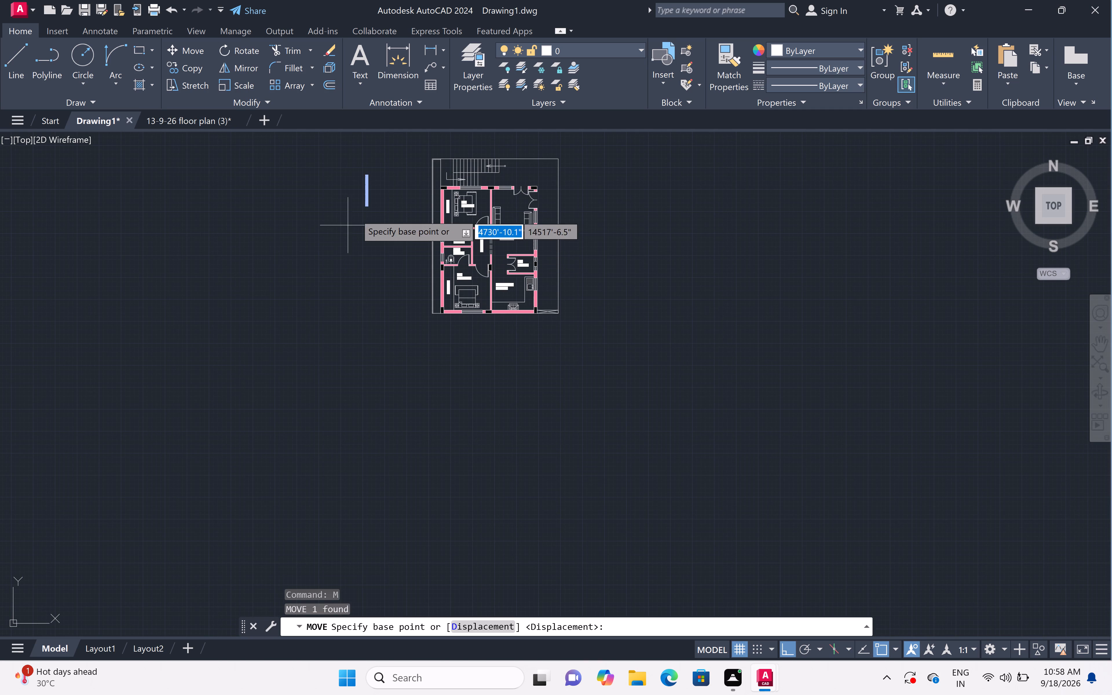
{"action": "left_click", "coordinate": [366, 197]}
{"action": "scroll", "coordinate": [428, 258], "scroll_direction": "up", "scroll_amount": 1}
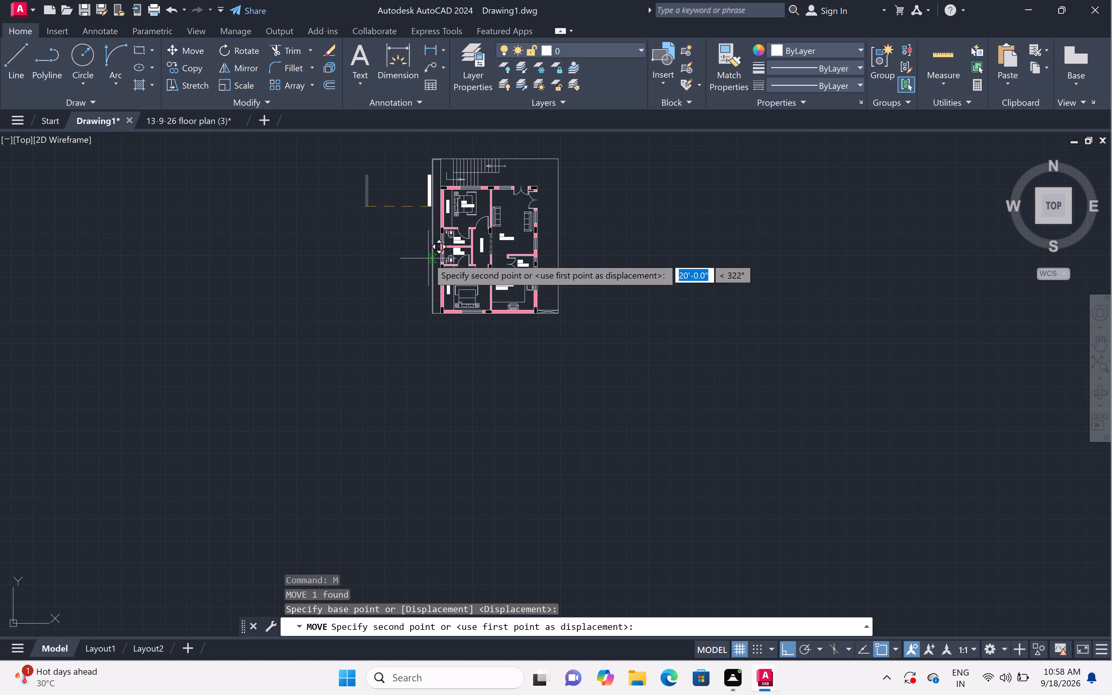
{"action": "scroll", "coordinate": [428, 258], "scroll_direction": "up", "scroll_amount": 3}
{"action": "scroll", "coordinate": [428, 258], "scroll_direction": "down", "scroll_amount": 3}
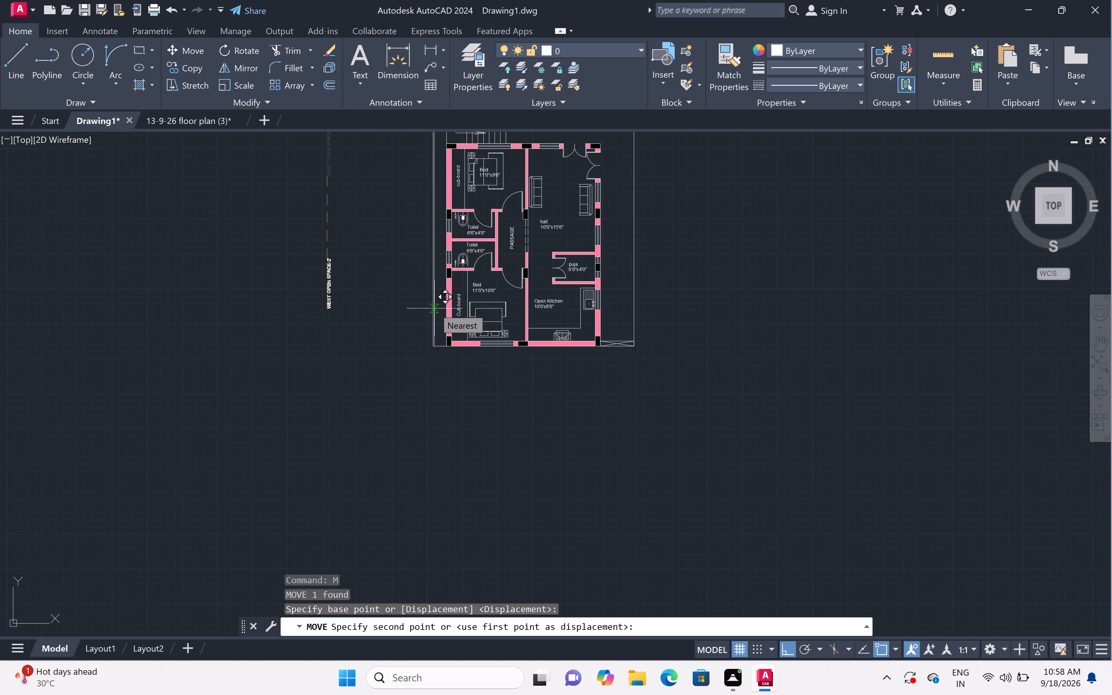
{"action": "key", "text": "F8"}
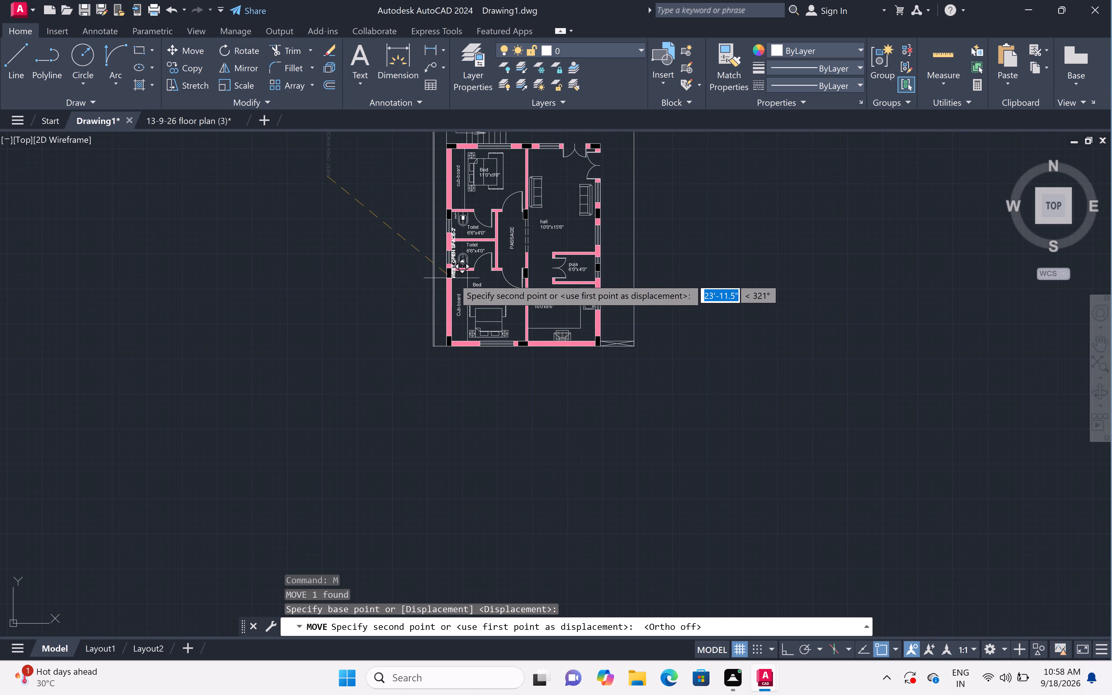
{"action": "middle_click_drag", "start_coordinate": [413, 273], "coordinate": [427, 357]}
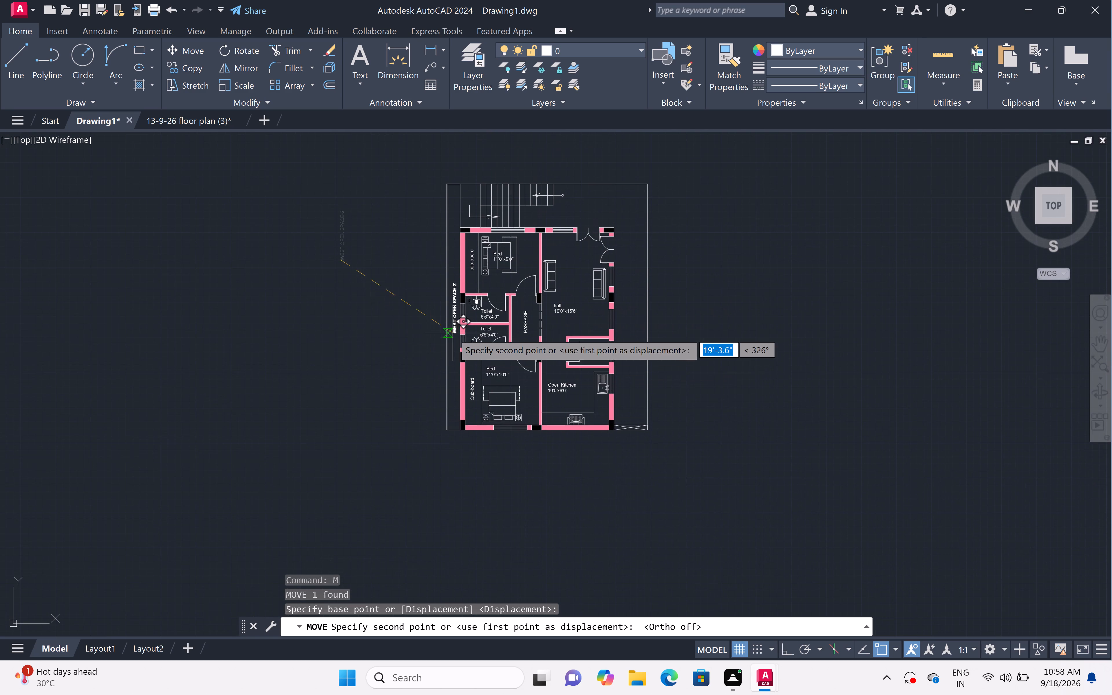
{"action": "scroll", "coordinate": [456, 322], "scroll_direction": "up", "scroll_amount": 3}
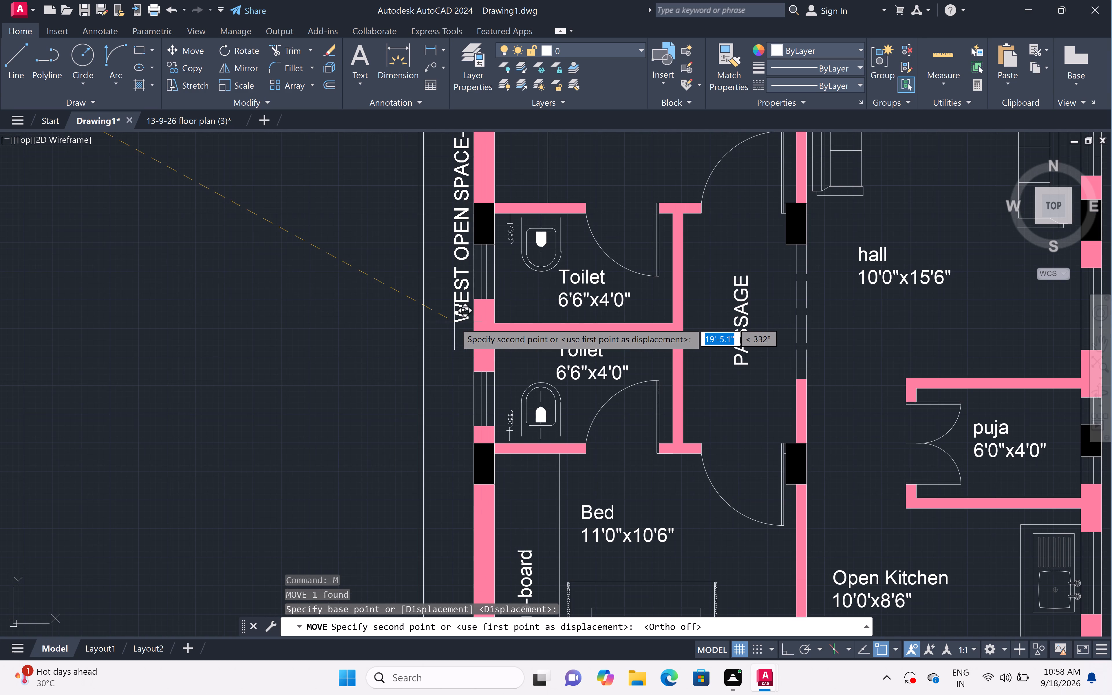
{"action": "scroll", "coordinate": [447, 322], "scroll_direction": "up", "scroll_amount": 3}
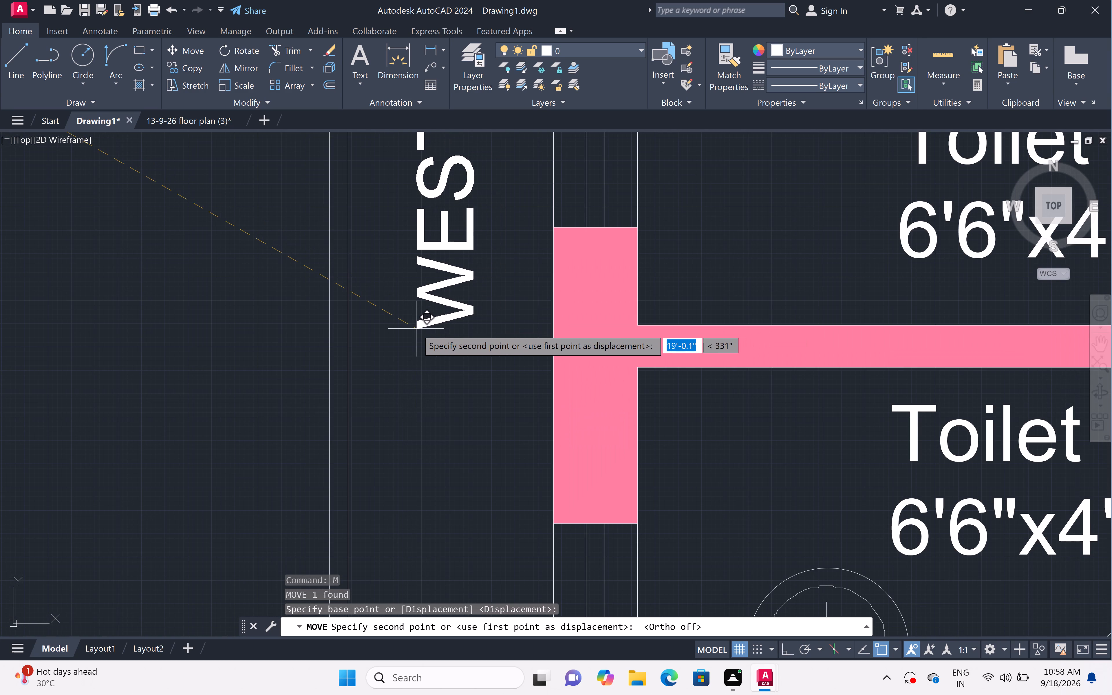
{"action": "scroll", "coordinate": [416, 329], "scroll_direction": "down", "scroll_amount": 4}
{"action": "scroll", "coordinate": [416, 329], "scroll_direction": "up", "scroll_amount": 2}
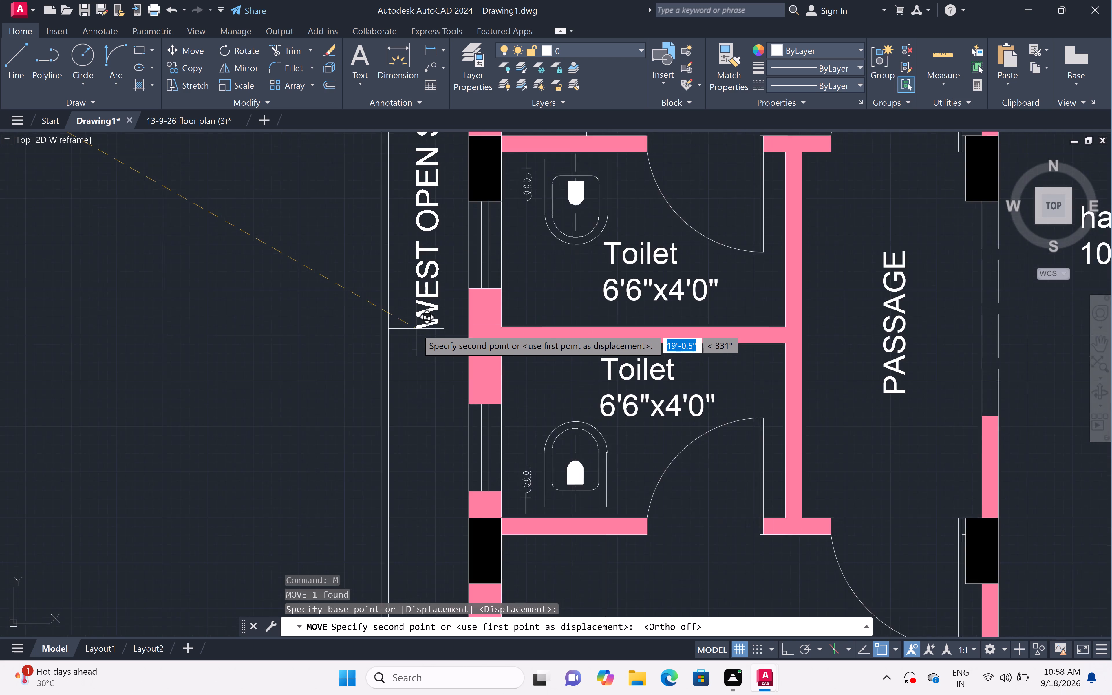
{"action": "scroll", "coordinate": [416, 329], "scroll_direction": "up", "scroll_amount": 3}
{"action": "left_click", "coordinate": [400, 336]}
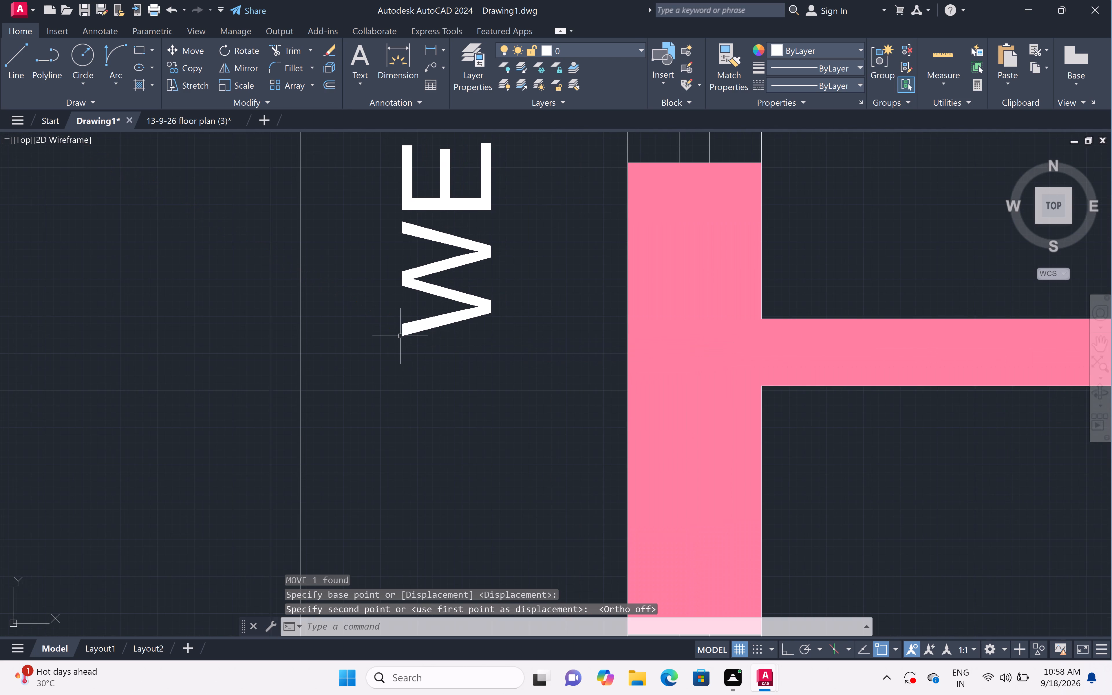
Add a multiline text label reading NORTH OPEN SPACE - 6'6" in the open area north of the hall entrance, beside the staircase.
{"action": "scroll", "coordinate": [401, 330], "scroll_direction": "down", "scroll_amount": 10}
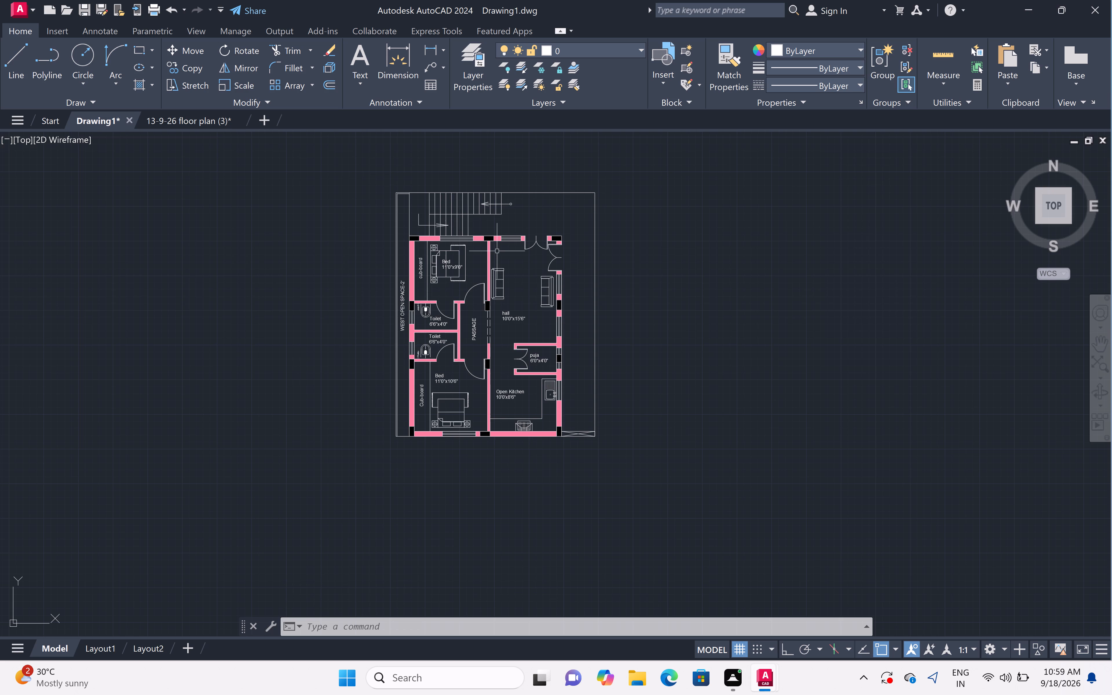
{"action": "scroll", "coordinate": [527, 189], "scroll_direction": "up", "scroll_amount": 3}
{"action": "type", "text": "MT"}
{"action": "key", "text": "space"}
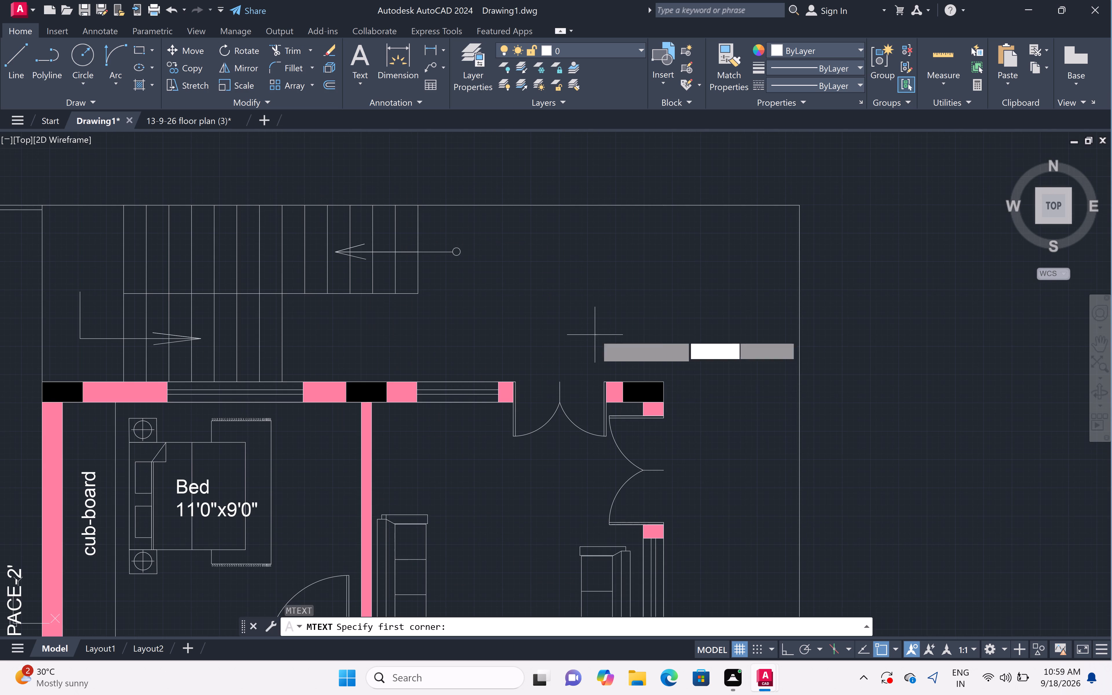
{"action": "left_click", "coordinate": [458, 295]}
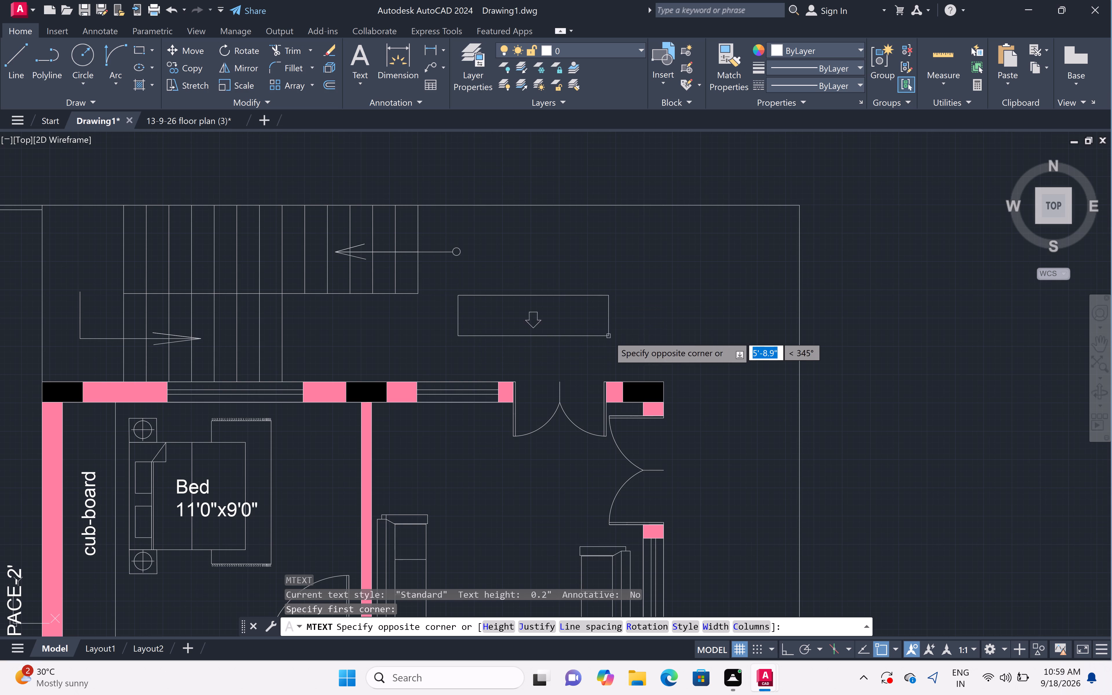
{"action": "left_click", "coordinate": [674, 350]}
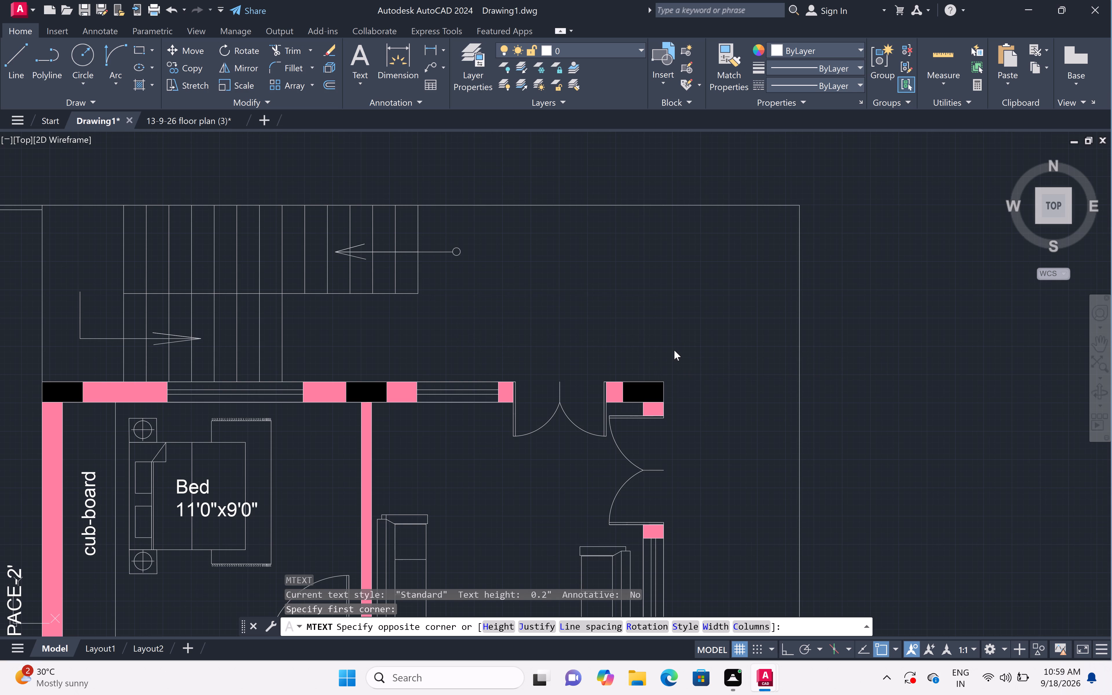
{"action": "type", "text": "NORTH"}
{"action": "key", "text": "space"}
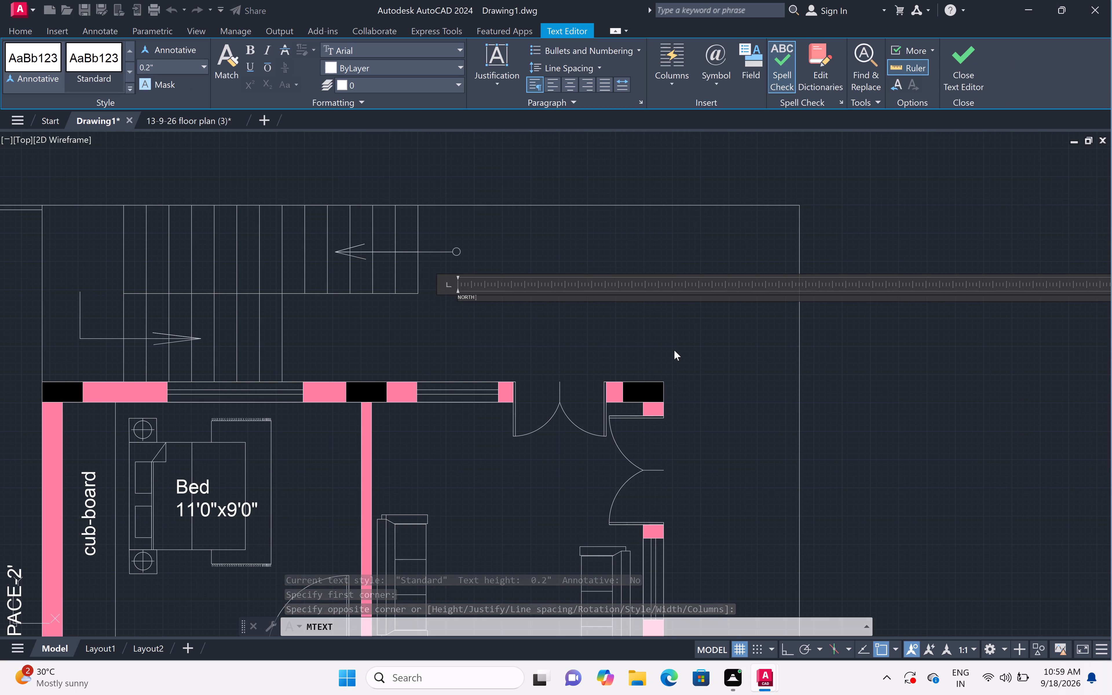
{"action": "type", "text": "OPEN"}
{"action": "key", "text": "space"}
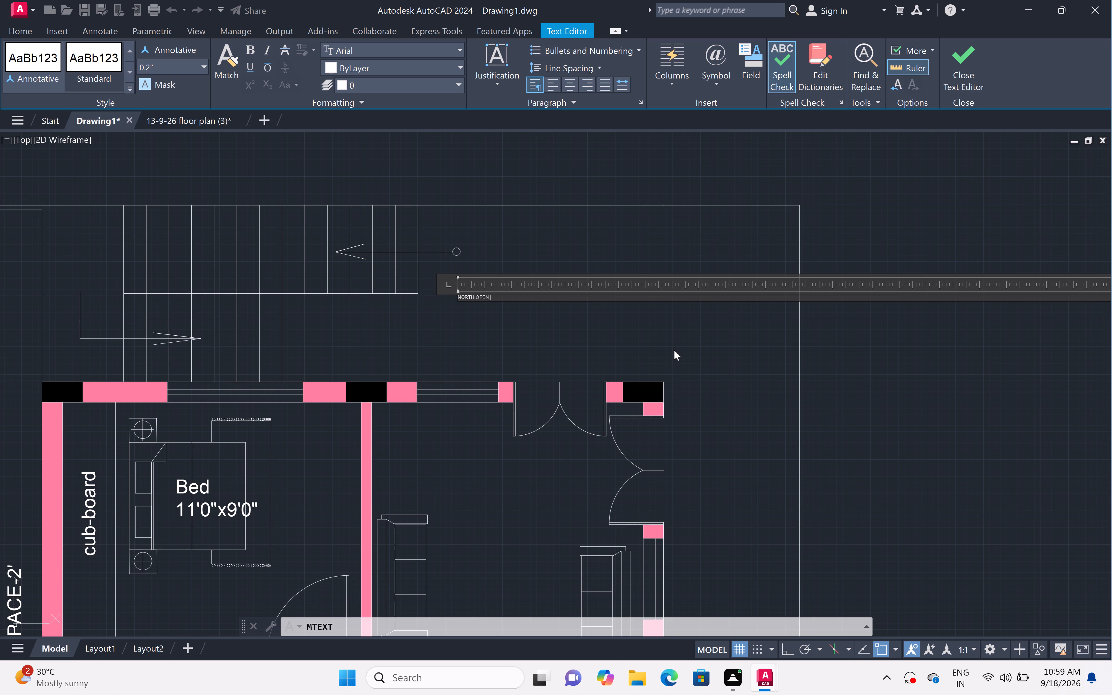
{"action": "type", "text": "SPACE"}
{"action": "key", "text": "space"}
{"action": "type", "text": "-"}
{"action": "key", "text": "space"}
{"action": "type", "text": "6'"}
{"action": "type", "text": "6\""}
{"action": "left_click", "coordinate": [544, 343]}
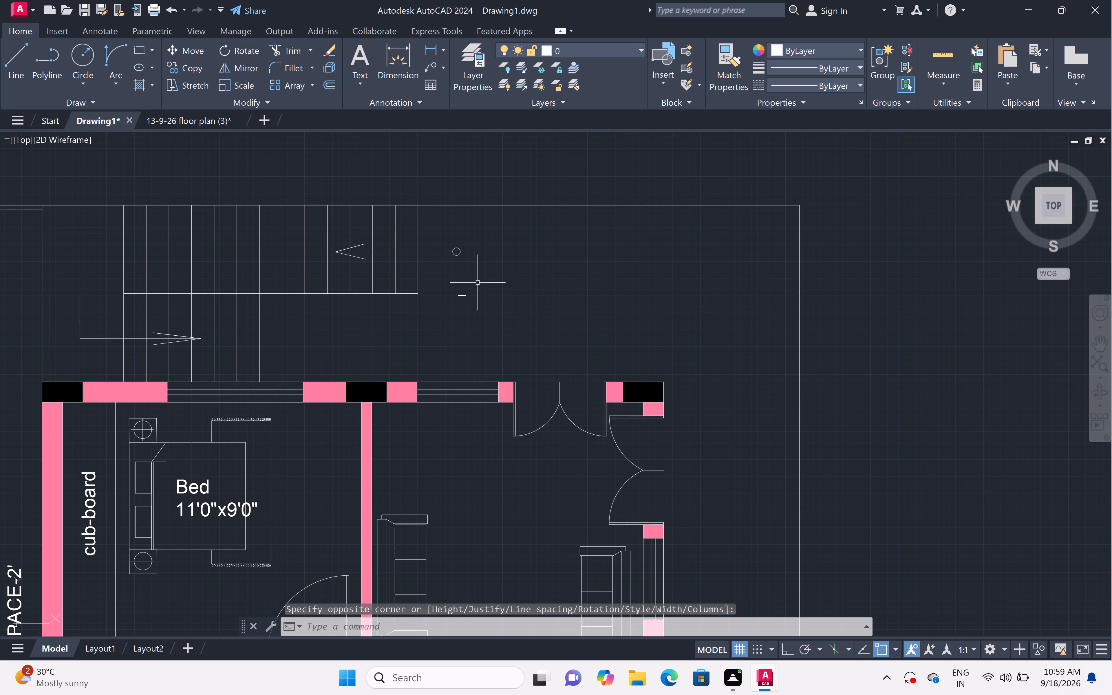
Set the text height of the NORTH OPEN SPACE - 6'6" label to 6".
{"action": "left_click", "coordinate": [444, 284]}
{"action": "left_click", "coordinate": [483, 313]}
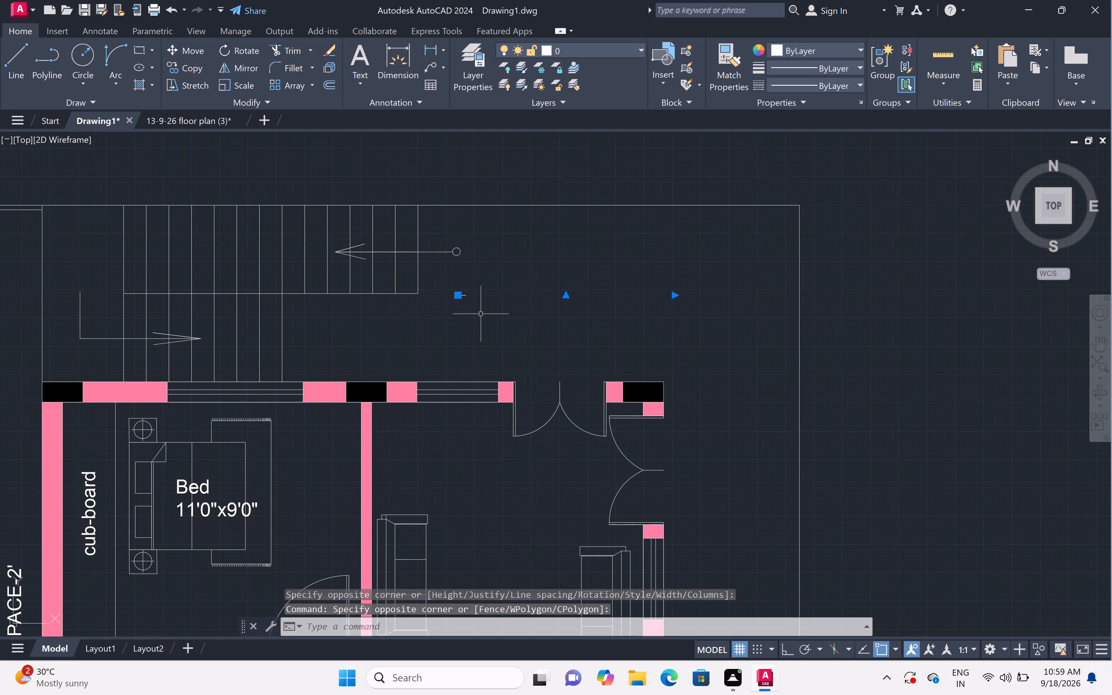
{"action": "right_click", "coordinate": [480, 314]}
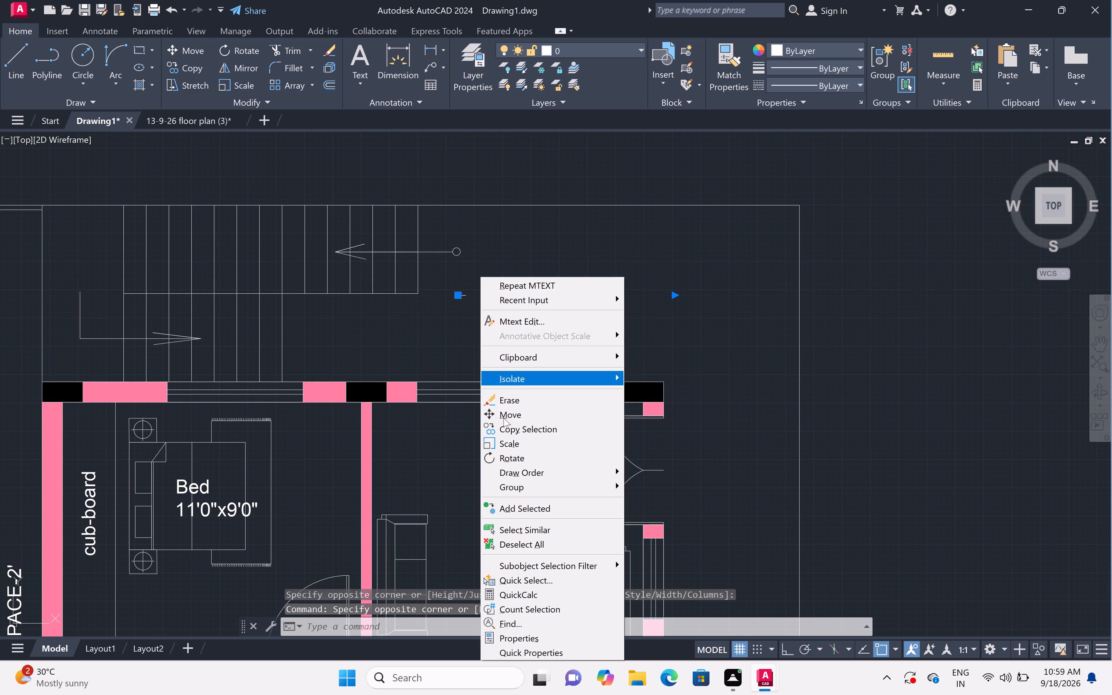
{"action": "left_click", "coordinate": [545, 640]}
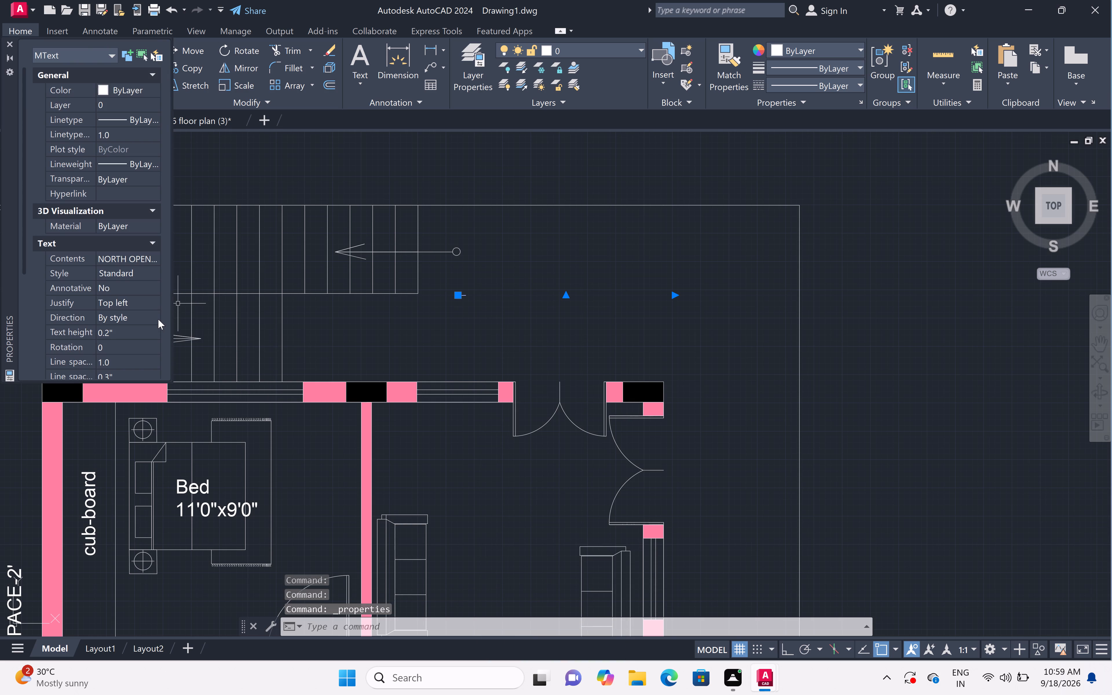
{"action": "left_click", "coordinate": [127, 326]}
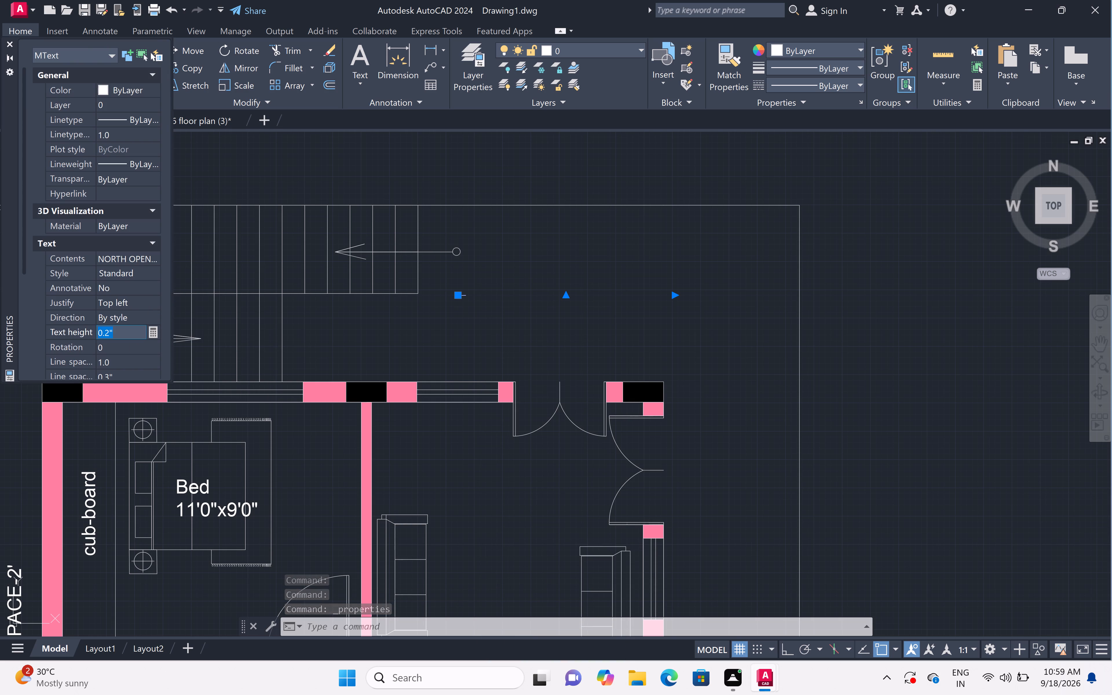
{"action": "key", "text": "BackSpace"}
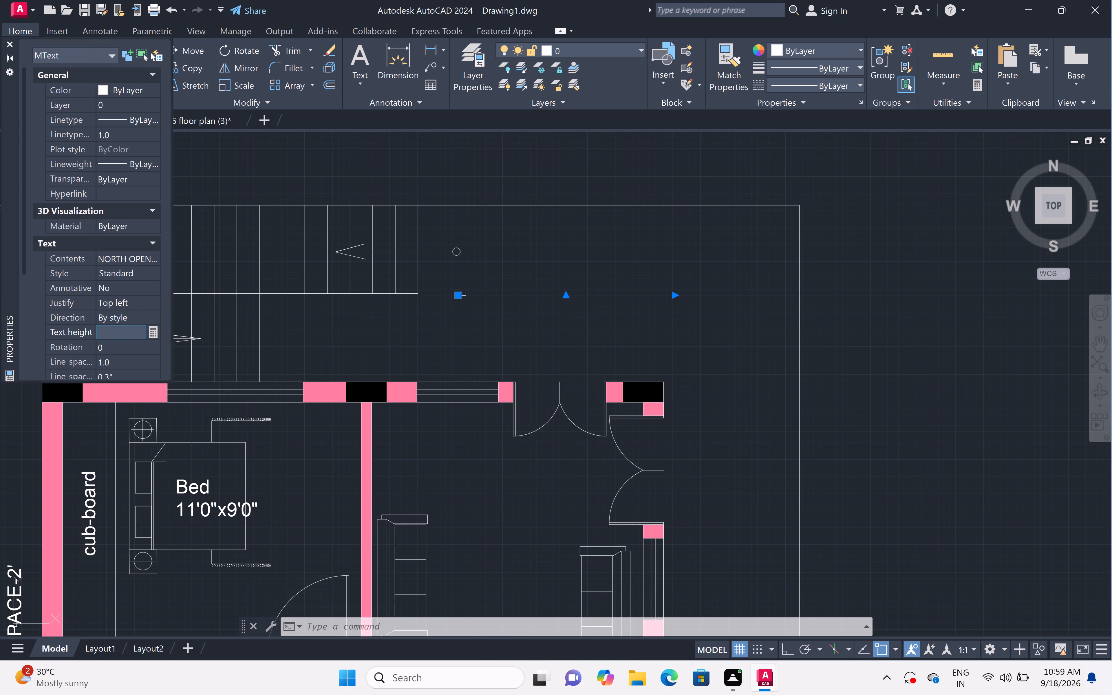
{"action": "type", "text": "6\""}
{"action": "left_click", "coordinate": [543, 332]}
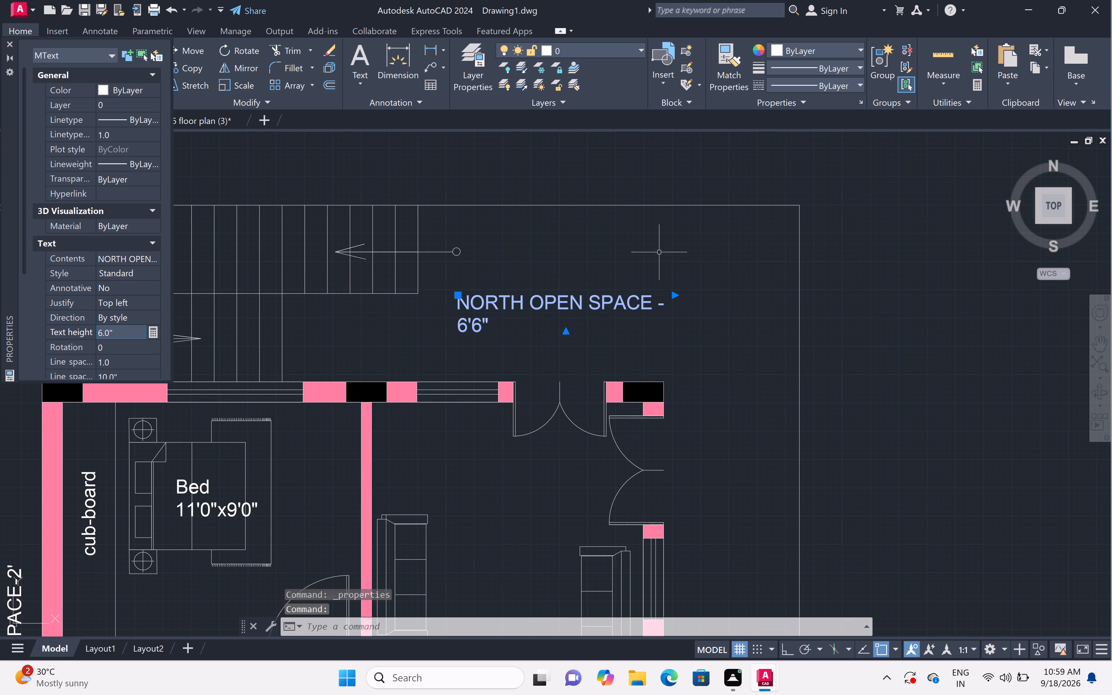
Widen the text frame of the NORTH OPEN SPACE - 6'6" label so its text fits on one line.
{"action": "left_click", "coordinate": [675, 298]}
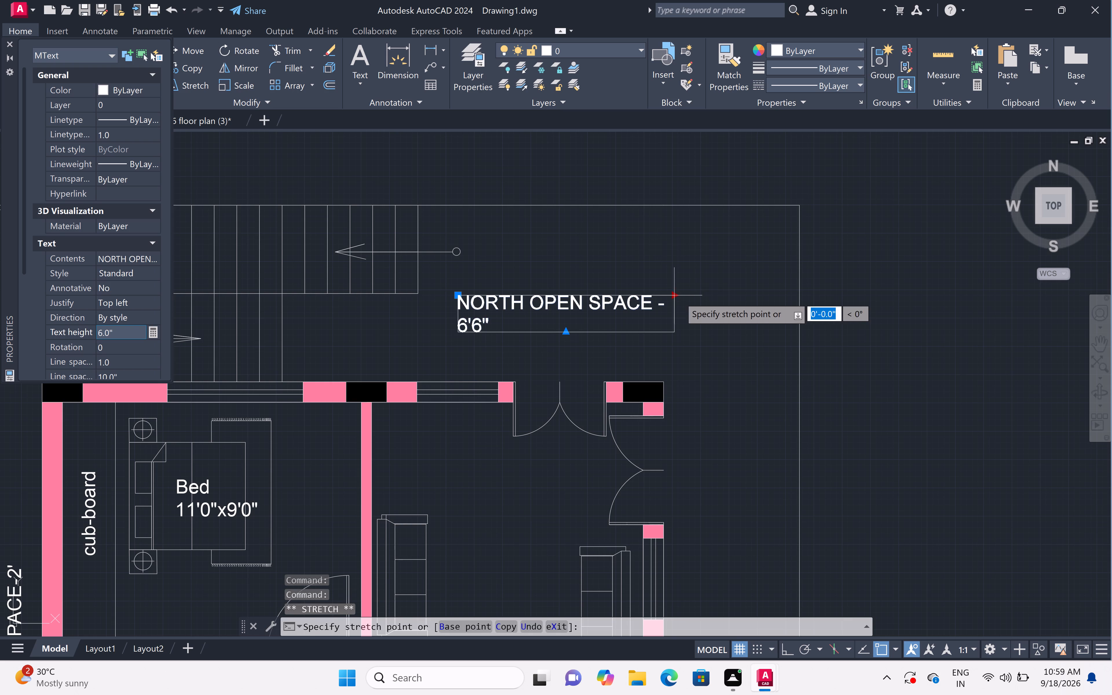
{"action": "left_click", "coordinate": [716, 294]}
{"action": "key", "text": "Escape"}
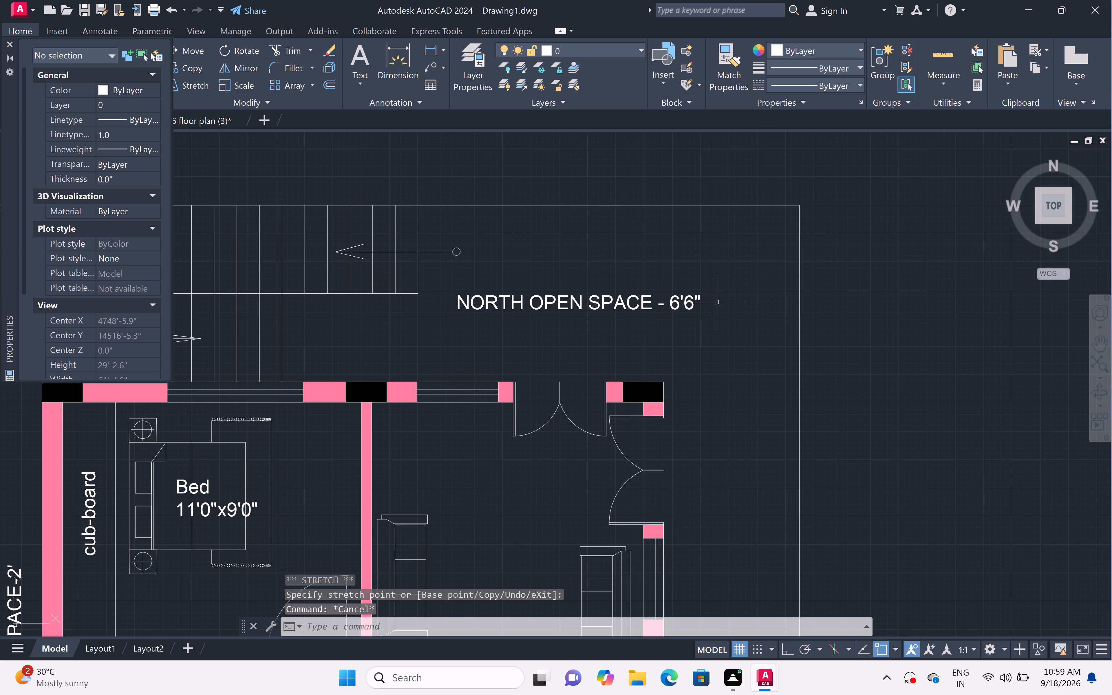
Add a multiline text label reading EAST OPEN SPACE - 5' just outside the east plot boundary, level with the hall.
{"action": "scroll", "coordinate": [718, 304], "scroll_direction": "down", "scroll_amount": 1}
{"action": "scroll", "coordinate": [779, 335], "scroll_direction": "down", "scroll_amount": 3}
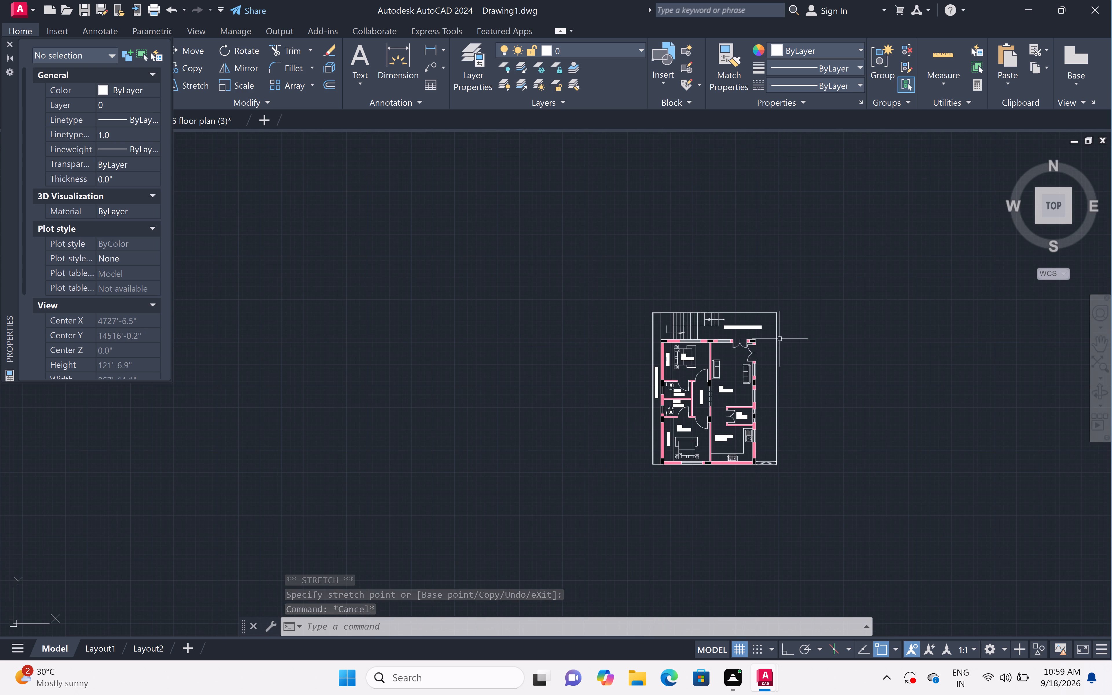
{"action": "scroll", "coordinate": [797, 402], "scroll_direction": "up", "scroll_amount": 3}
{"action": "scroll", "coordinate": [797, 402], "scroll_direction": "down", "scroll_amount": 1}
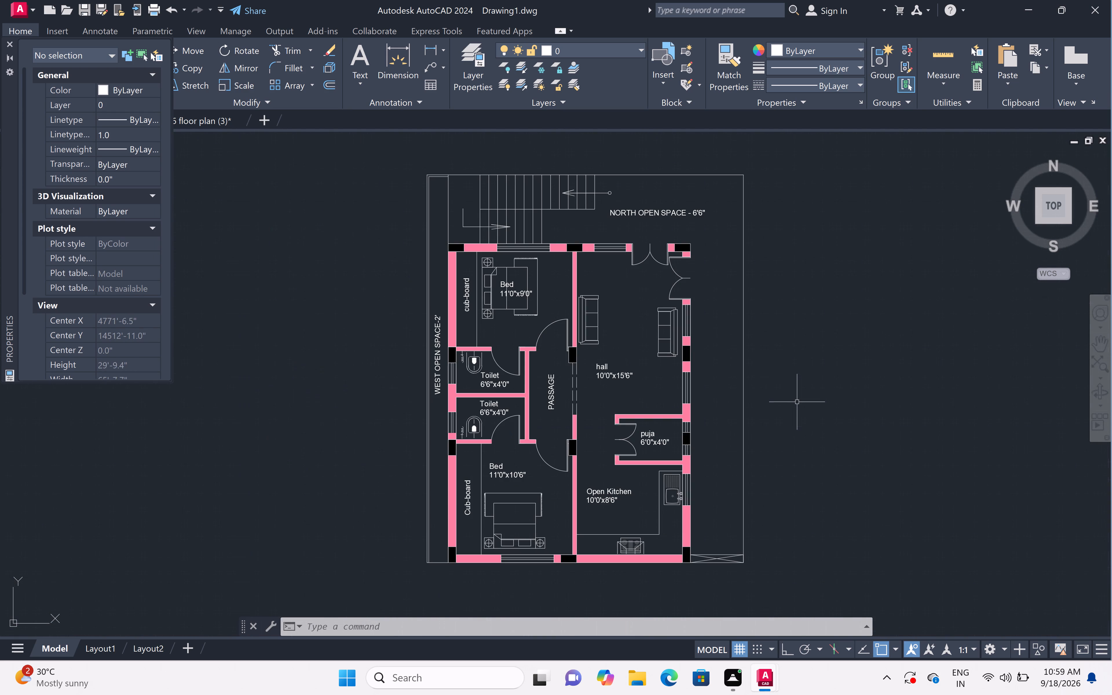
{"action": "type", "text": "MT"}
{"action": "key", "text": "space"}
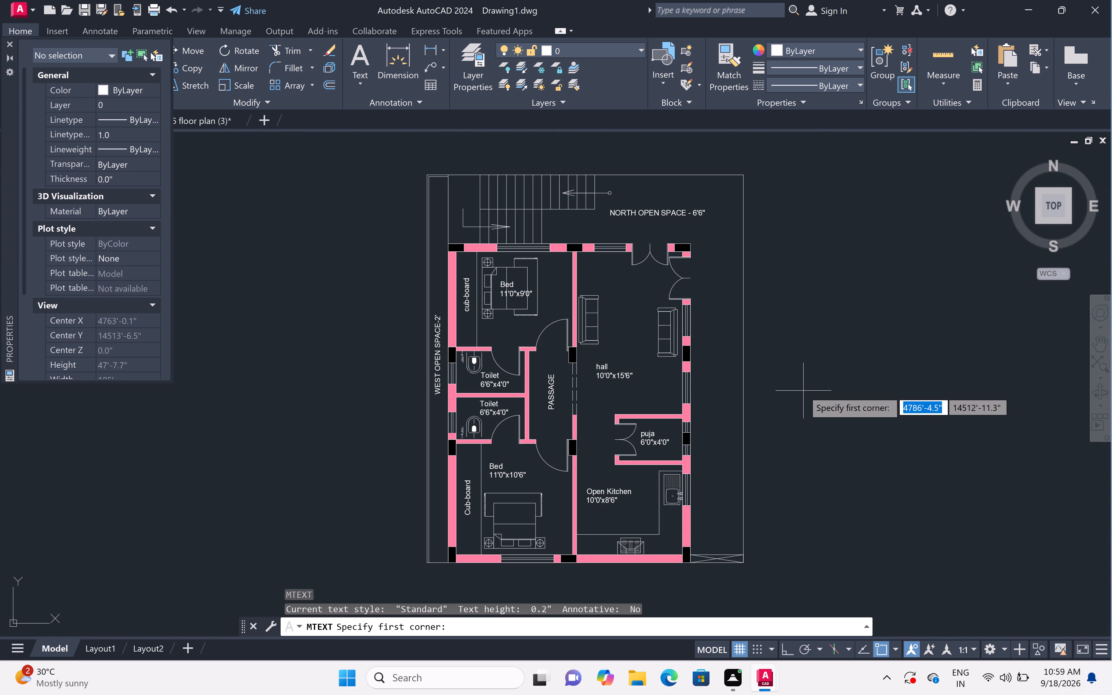
{"action": "left_click", "coordinate": [777, 393]}
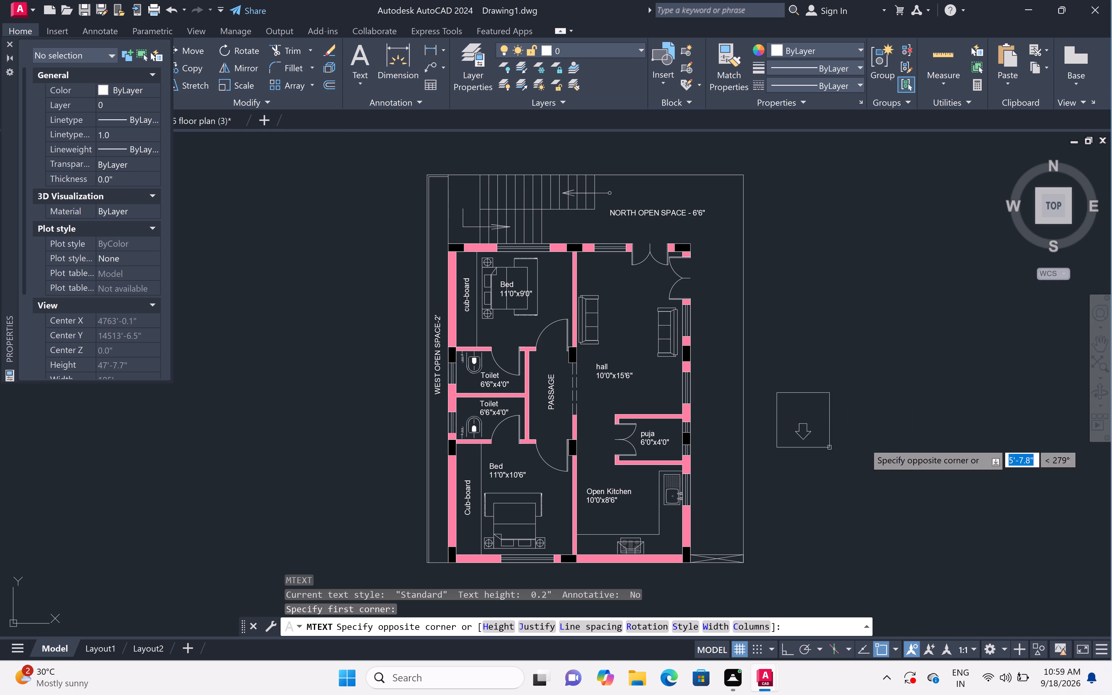
{"action": "left_click", "coordinate": [970, 432]}
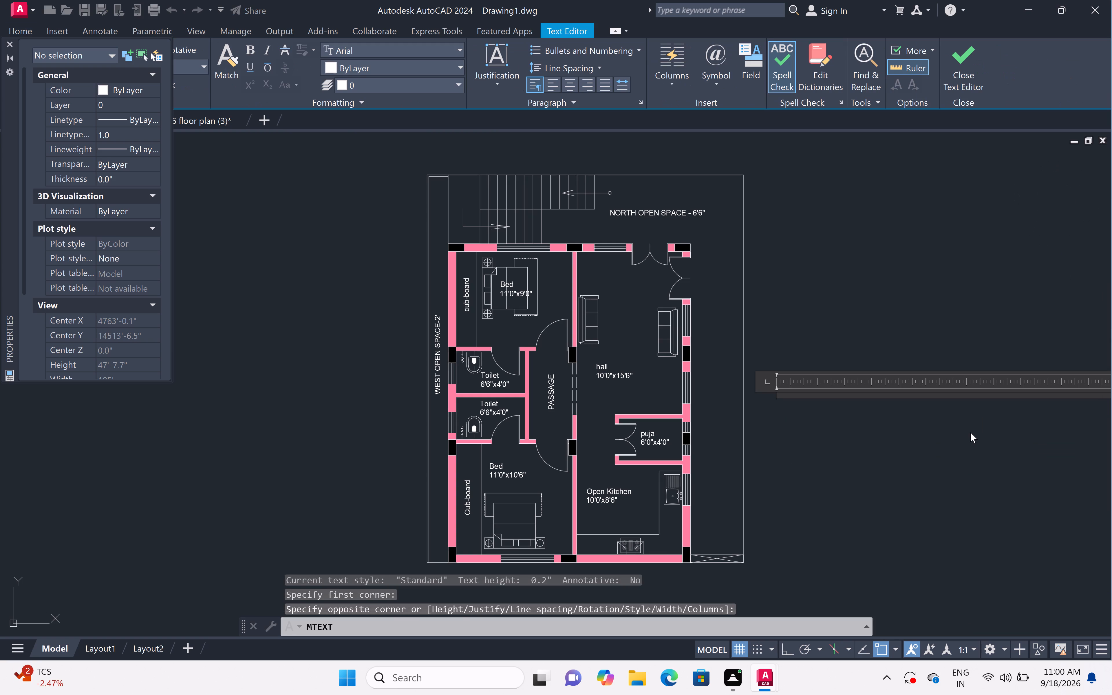
{"action": "type", "text": "EAS"}
{"action": "type", "text": "T"}
{"action": "key", "text": "space"}
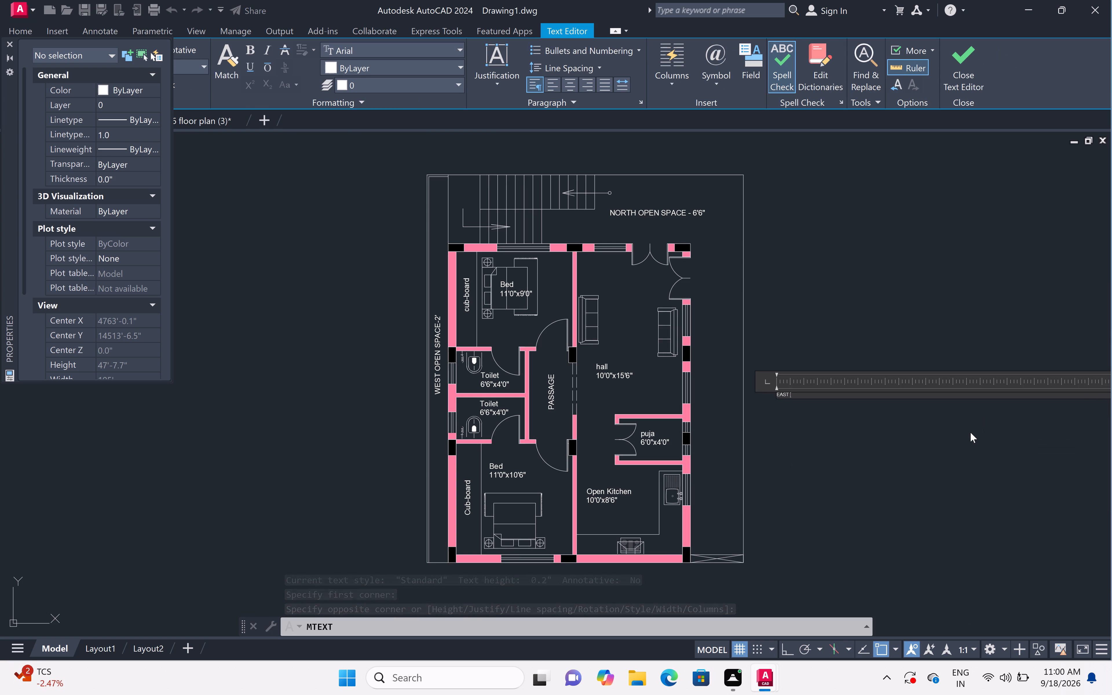
{"action": "type", "text": "OPEN"}
{"action": "key", "text": "space"}
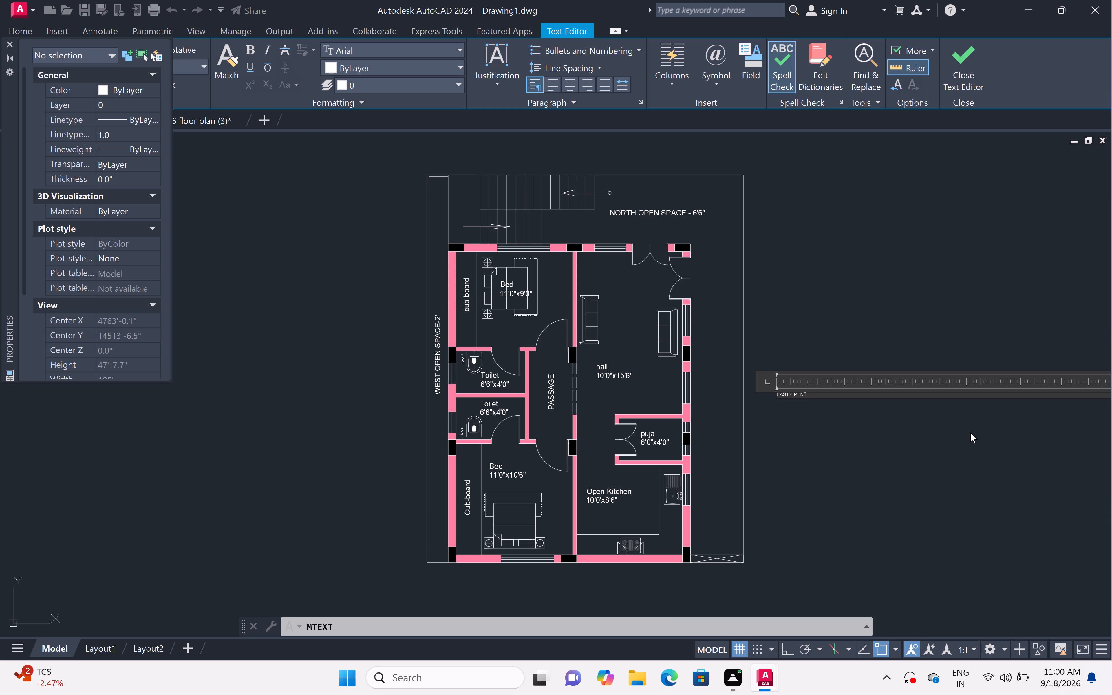
{"action": "type", "text": "SPA"}
{"action": "type", "text": "CE -"}
{"action": "key", "text": "space"}
{"action": "type", "text": "5'"}
{"action": "left_click", "coordinate": [810, 458]}
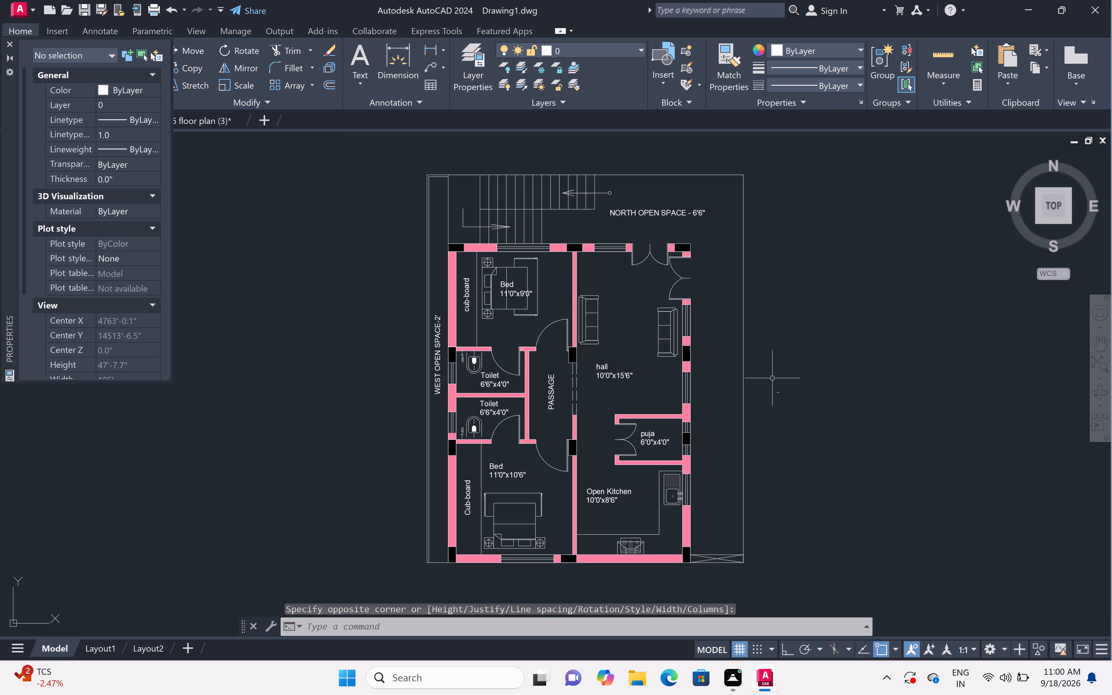
Set the text height of the EAST OPEN SPACE - 5' label to 6".
{"action": "left_click", "coordinate": [770, 380]}
{"action": "left_click", "coordinate": [813, 418]}
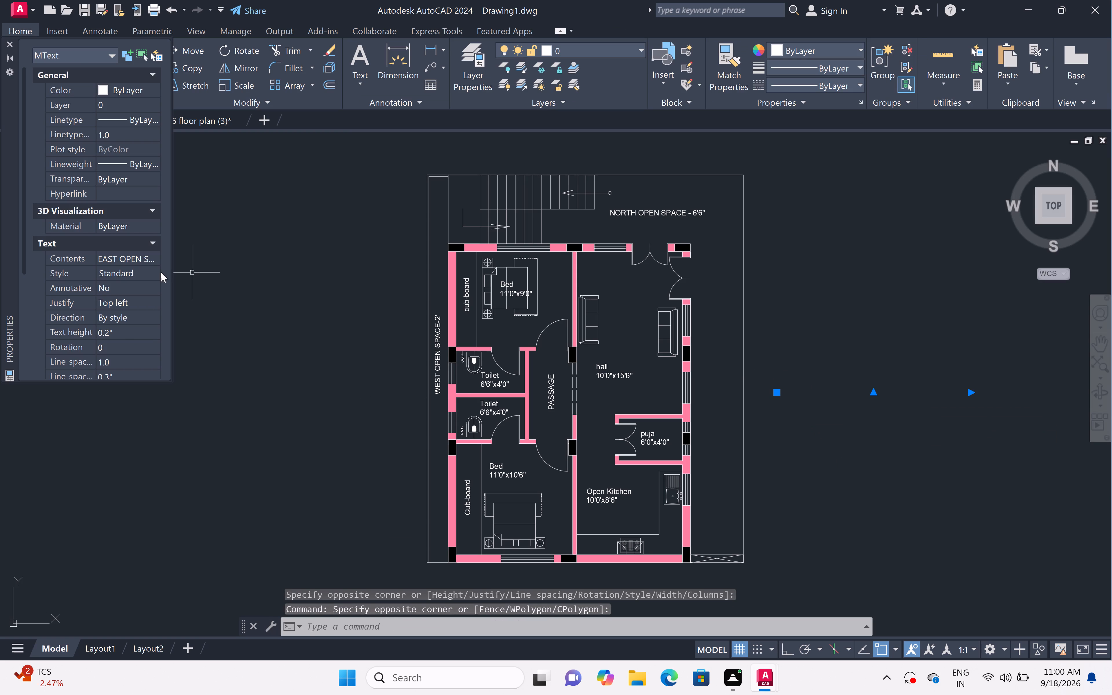
{"action": "left_click", "coordinate": [124, 328]}
{"action": "key", "text": "BackSpace"}
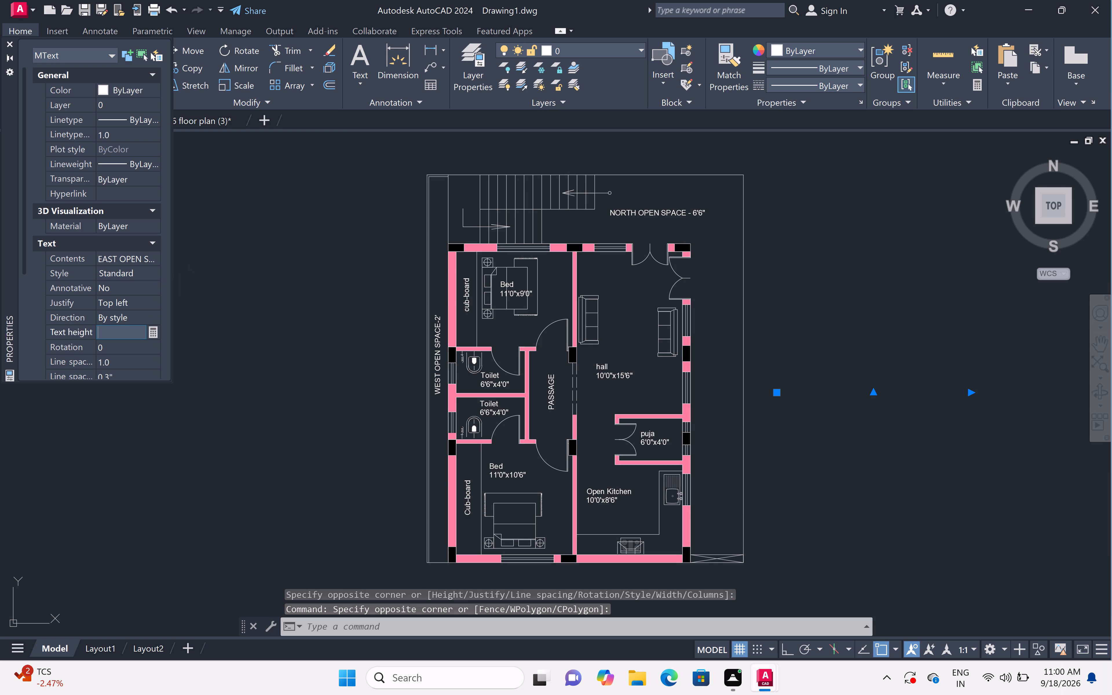
{"action": "key", "text": "6"}
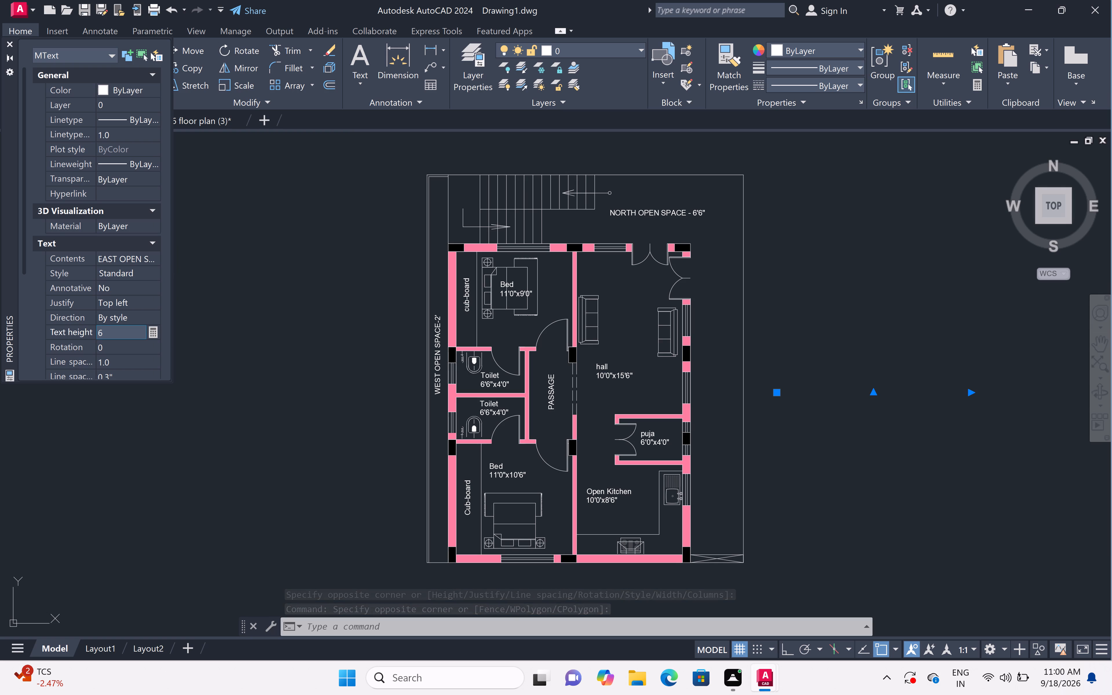
{"action": "key", "text": "shift+quotedbl"}
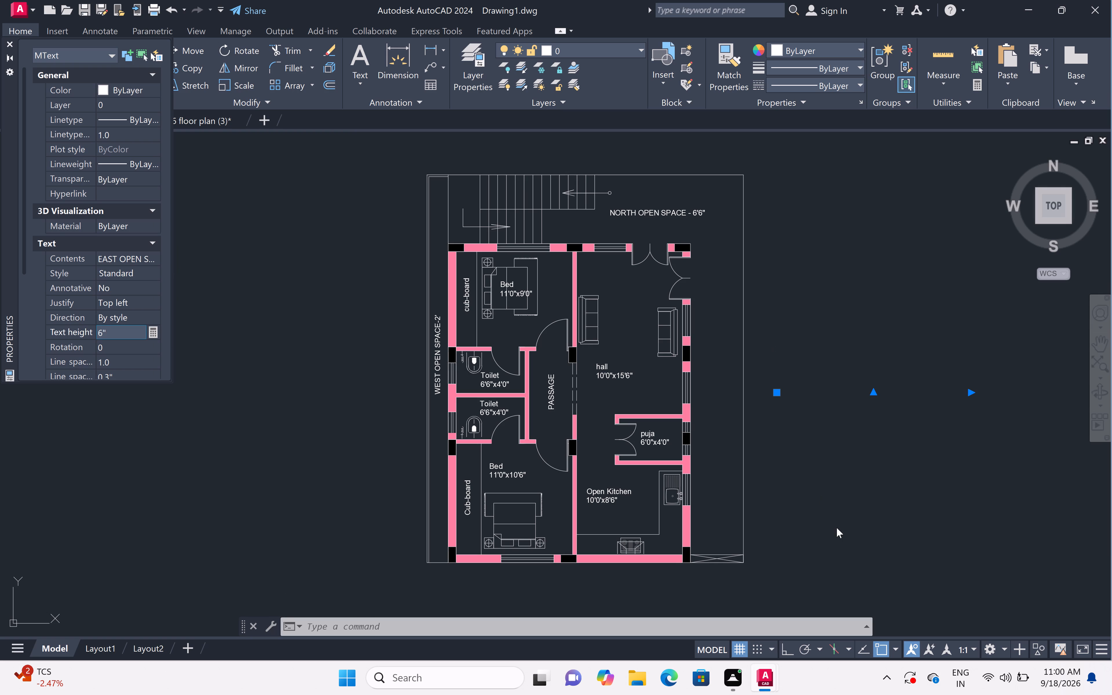
{"action": "left_click", "coordinate": [837, 528]}
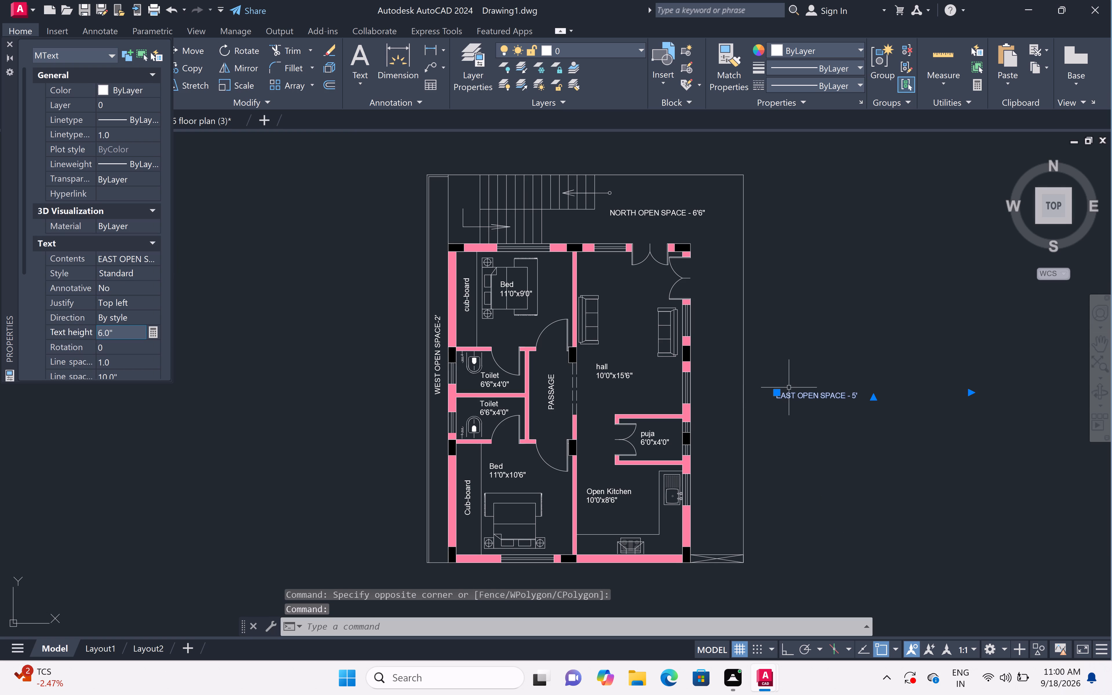
{"action": "key", "text": "Escape"}
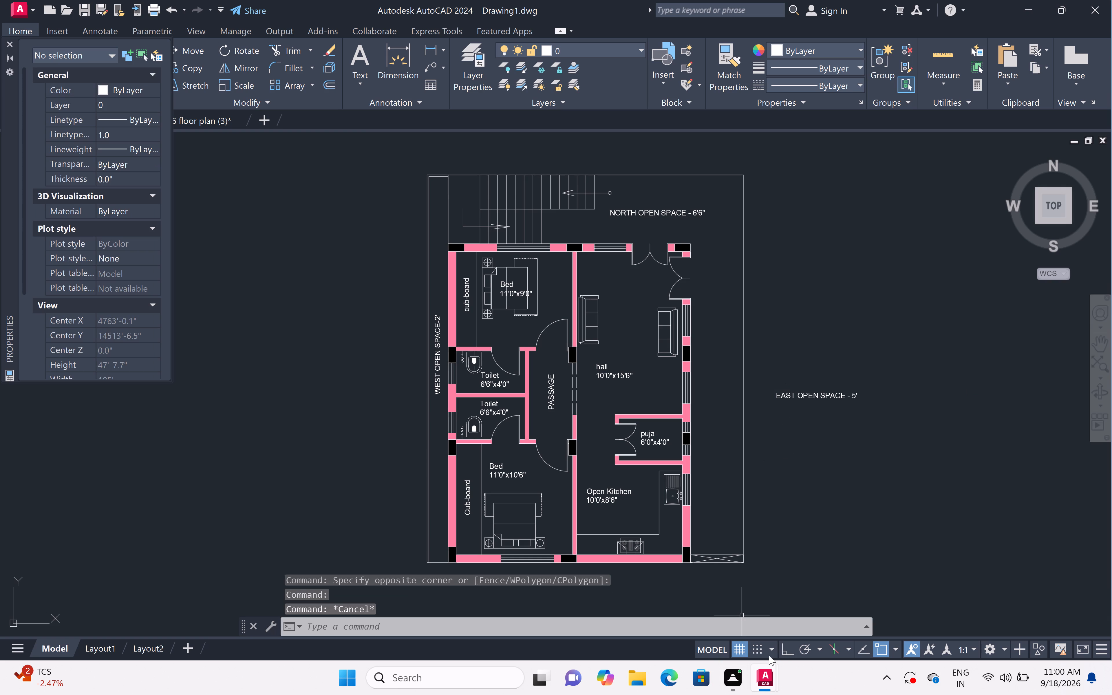
Rotate the EAST OPEN SPACE - 5' label 90° with Ortho on so it reads vertically upward.
{"action": "left_click", "coordinate": [785, 651]}
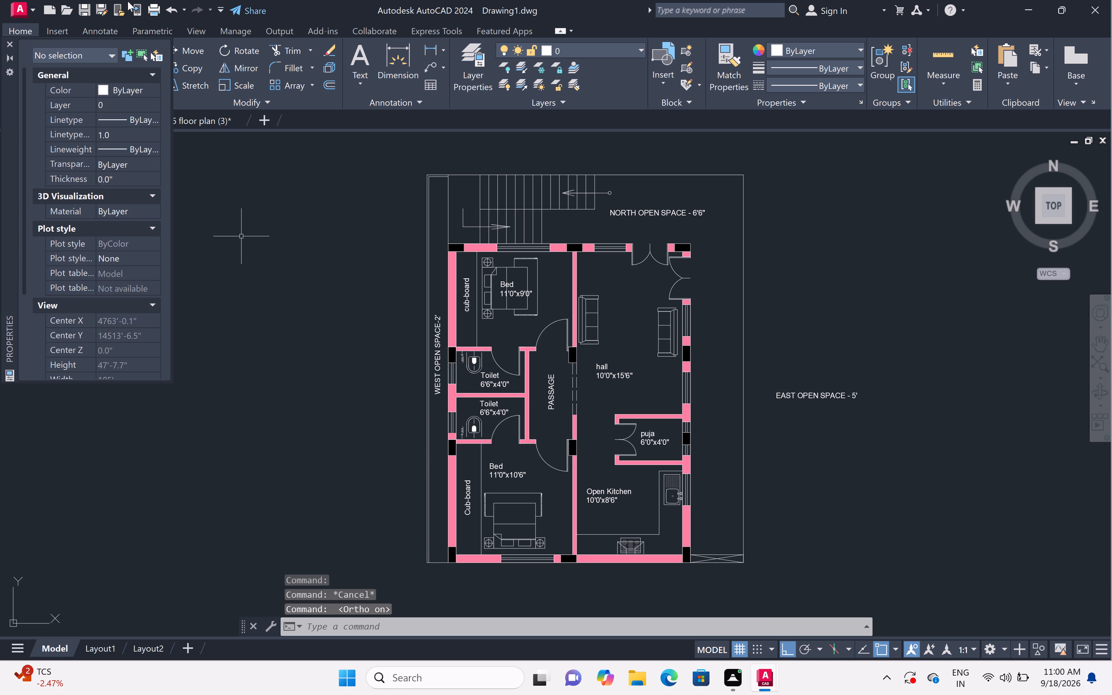
{"action": "left_click", "coordinate": [7, 43]}
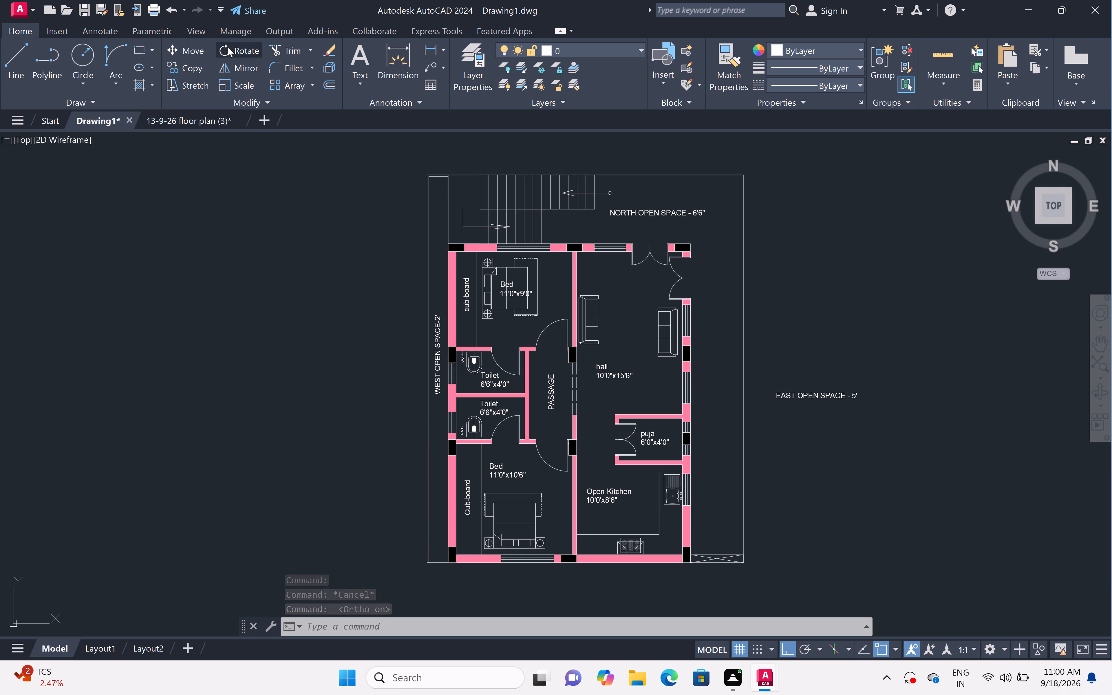
{"action": "left_click", "coordinate": [228, 47]}
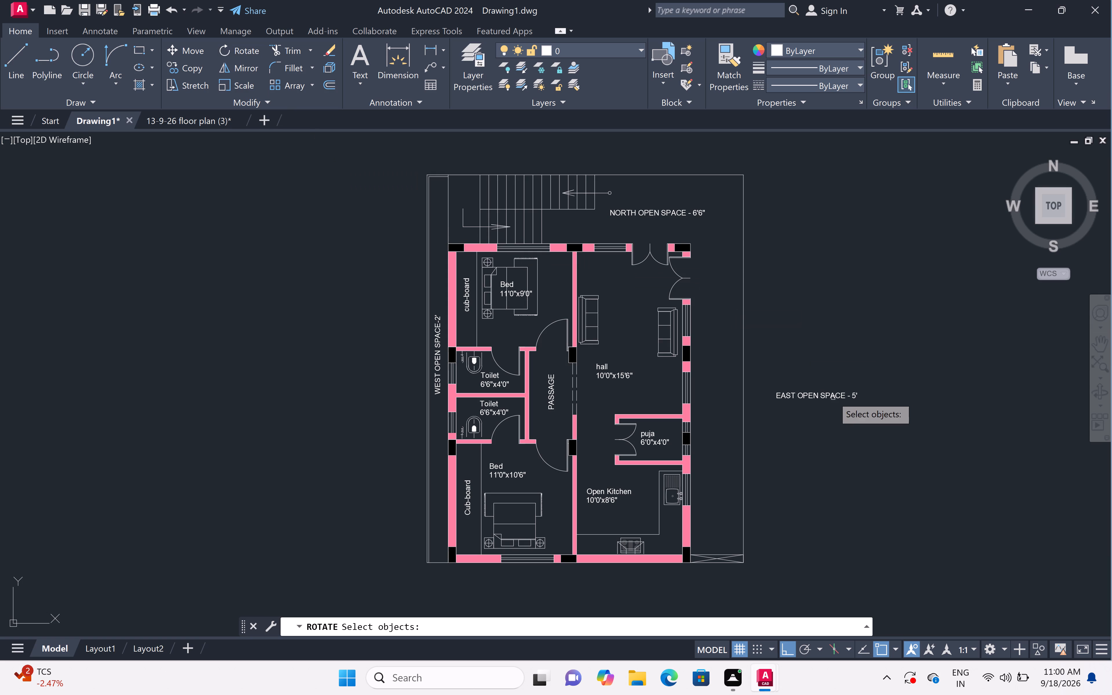
{"action": "left_click", "coordinate": [835, 394]}
{"action": "key", "text": "space"}
{"action": "left_click", "coordinate": [834, 392]}
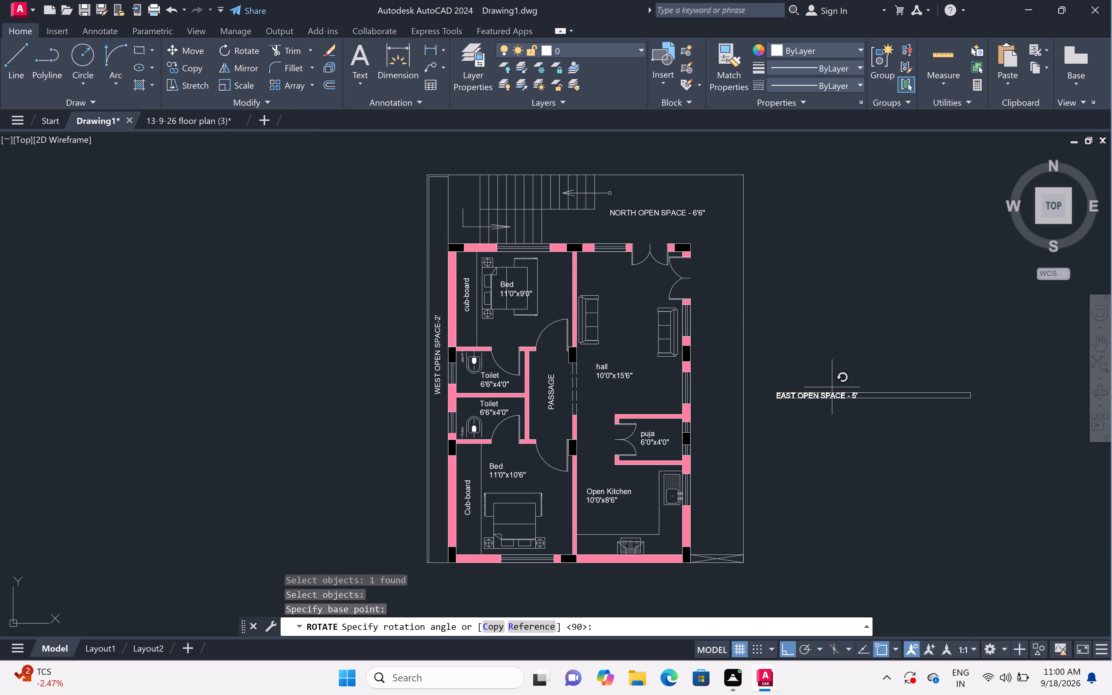
{"action": "left_click", "coordinate": [793, 307]}
Move the vertical EAST OPEN SPACE - 5' label, with Ortho off, into the strip between the east wall and the plot boundary.
{"action": "left_click", "coordinate": [796, 300]}
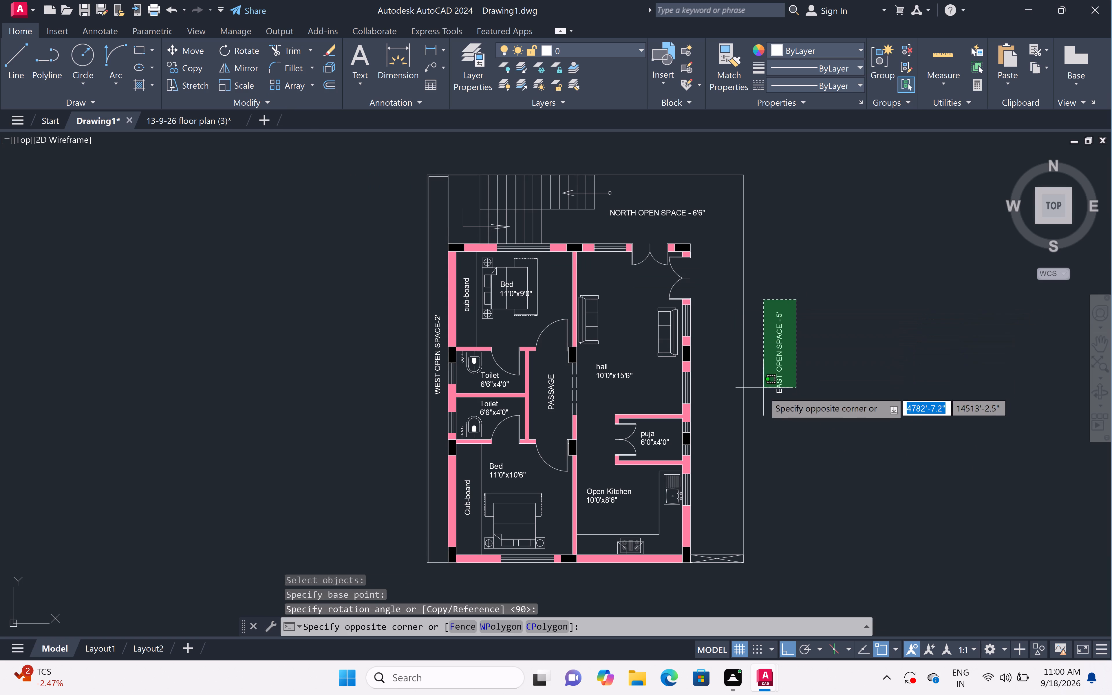
{"action": "left_click", "coordinate": [761, 417]}
{"action": "type", "text": "M"}
{"action": "key", "text": "space"}
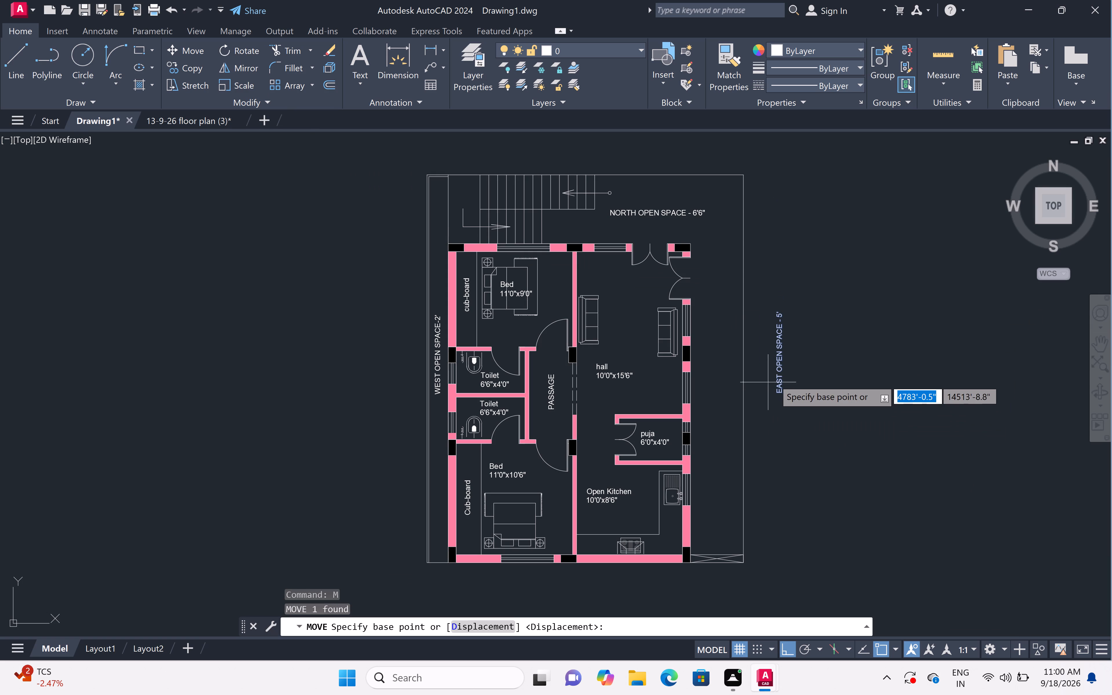
{"action": "left_click", "coordinate": [775, 379]}
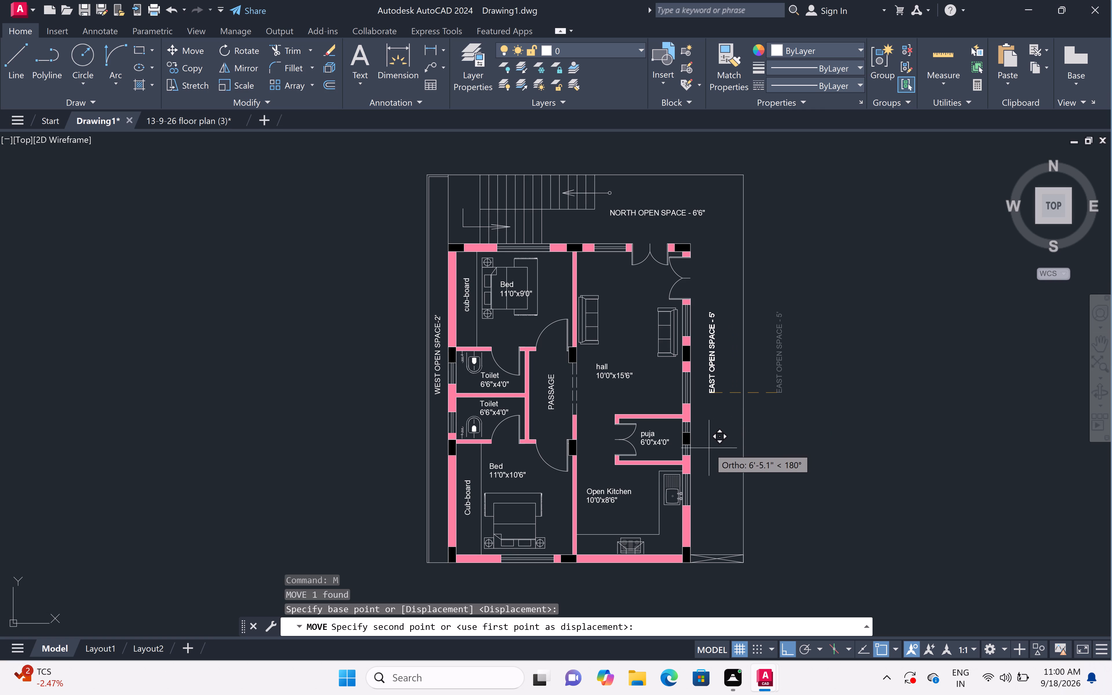
{"action": "key", "text": "F8"}
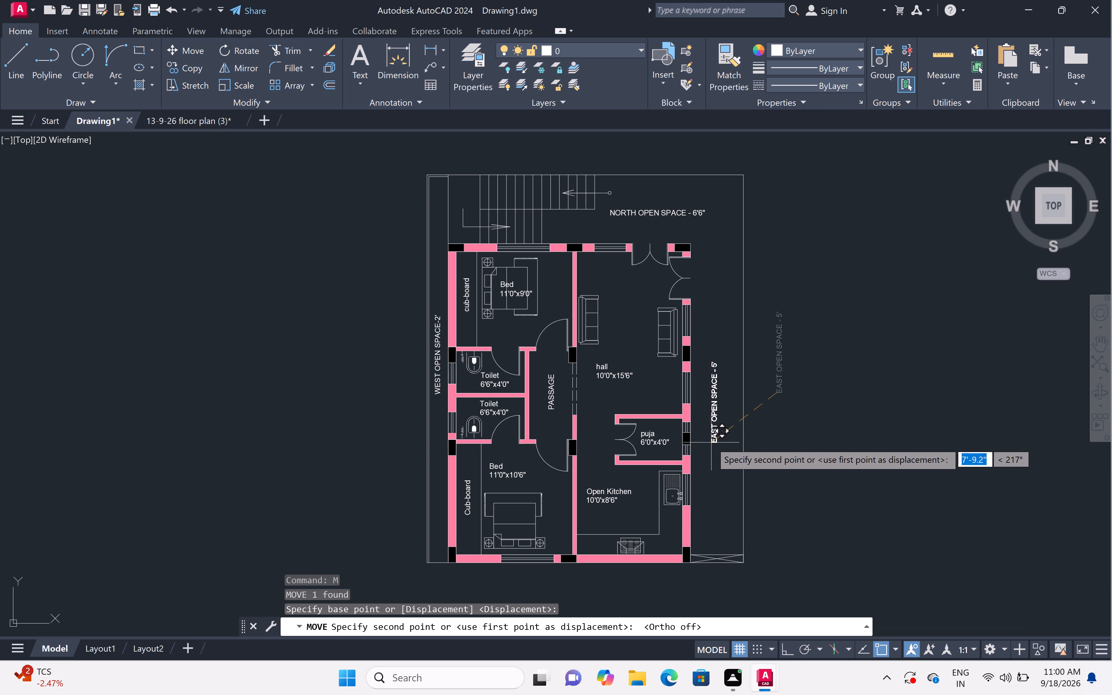
{"action": "left_click", "coordinate": [712, 425]}
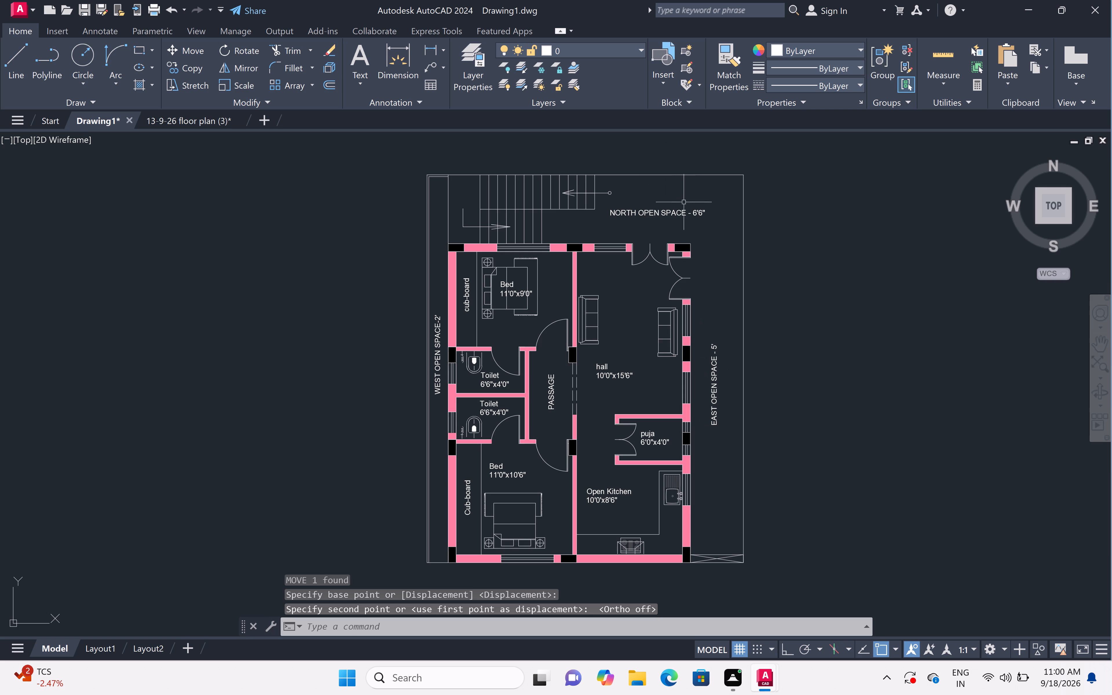
Hatch the connected north and east open spaces with the ANGLE pattern at scale 15 in white (255,255,255).
{"action": "type", "text": "H"}
{"action": "key", "text": "space"}
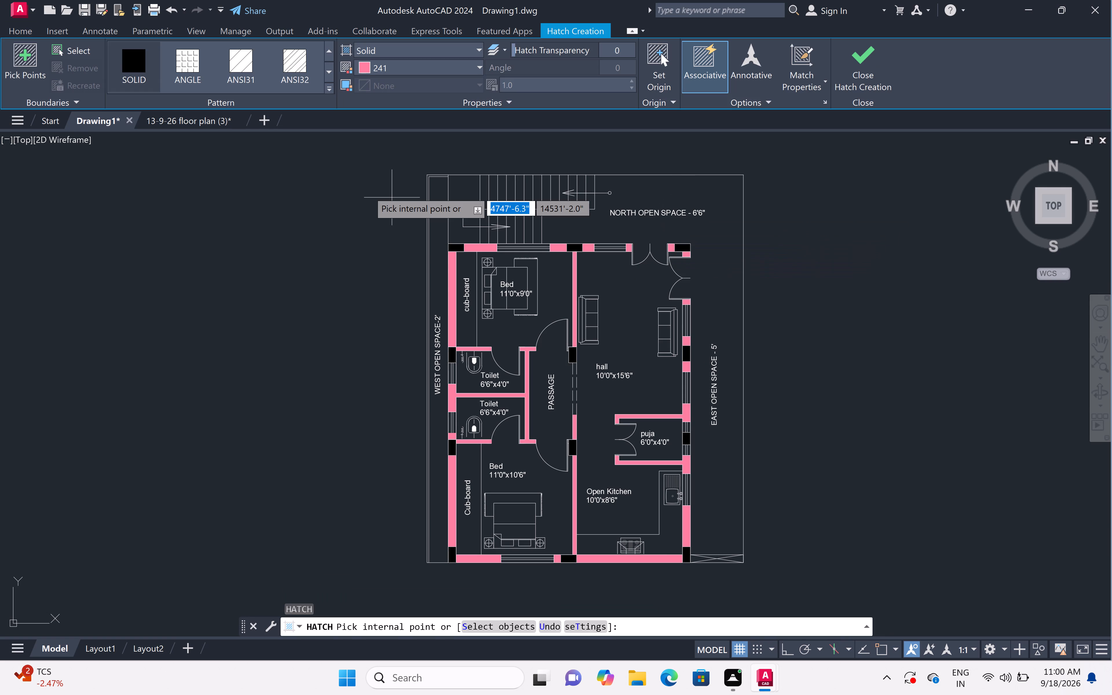
{"action": "left_click", "coordinate": [192, 60]}
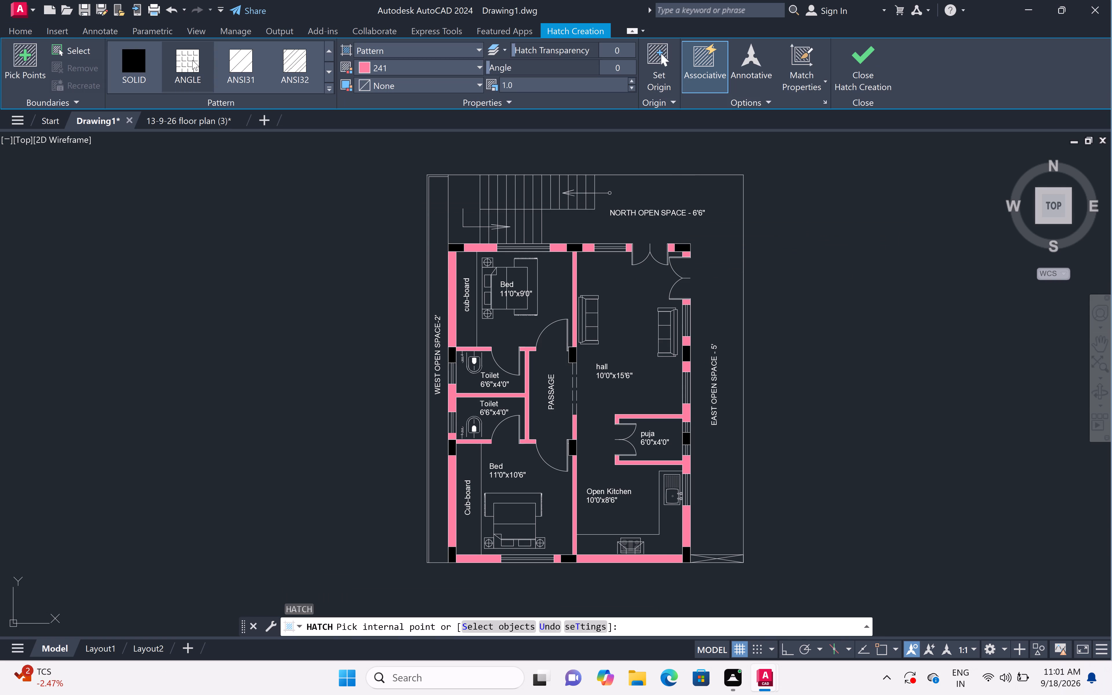
{"action": "left_click", "coordinate": [525, 81]}
{"action": "key", "text": "BackSpace"}
{"action": "key", "text": "BackSpace"}
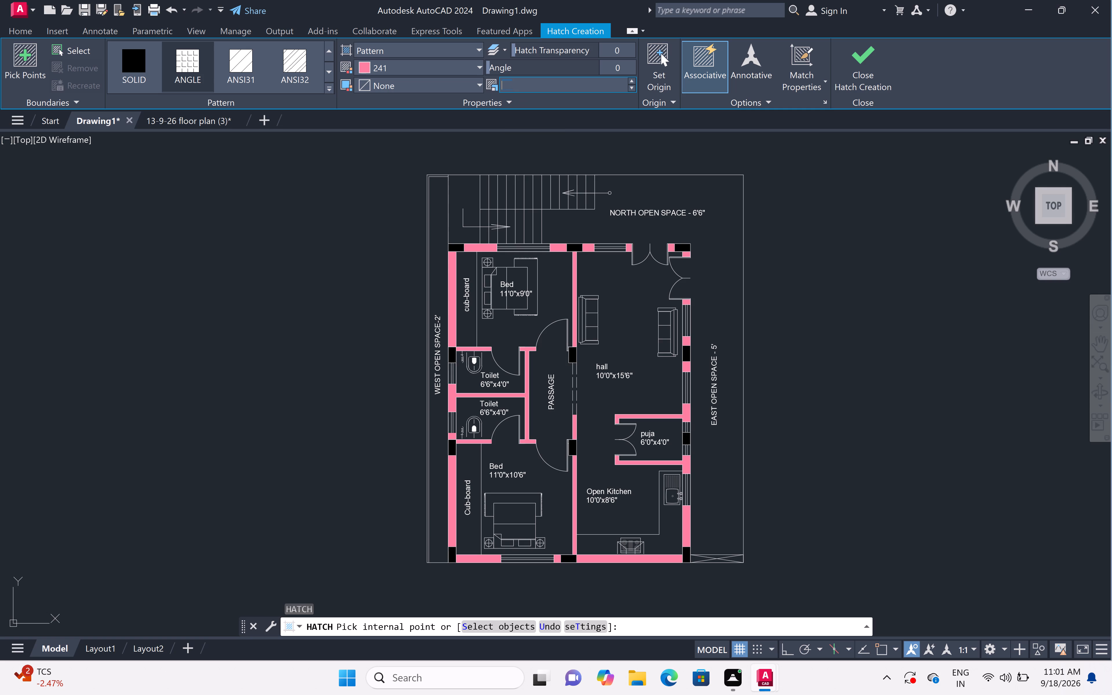
{"action": "type", "text": "15"}
{"action": "left_click", "coordinate": [649, 187]}
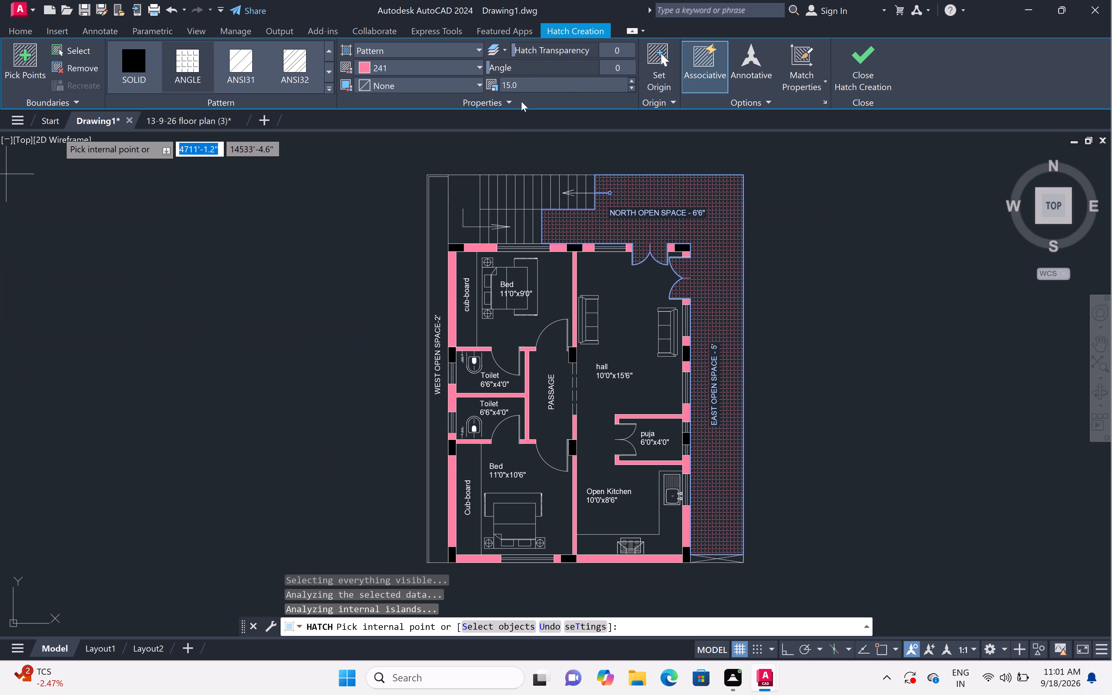
{"action": "left_click", "coordinate": [477, 63]}
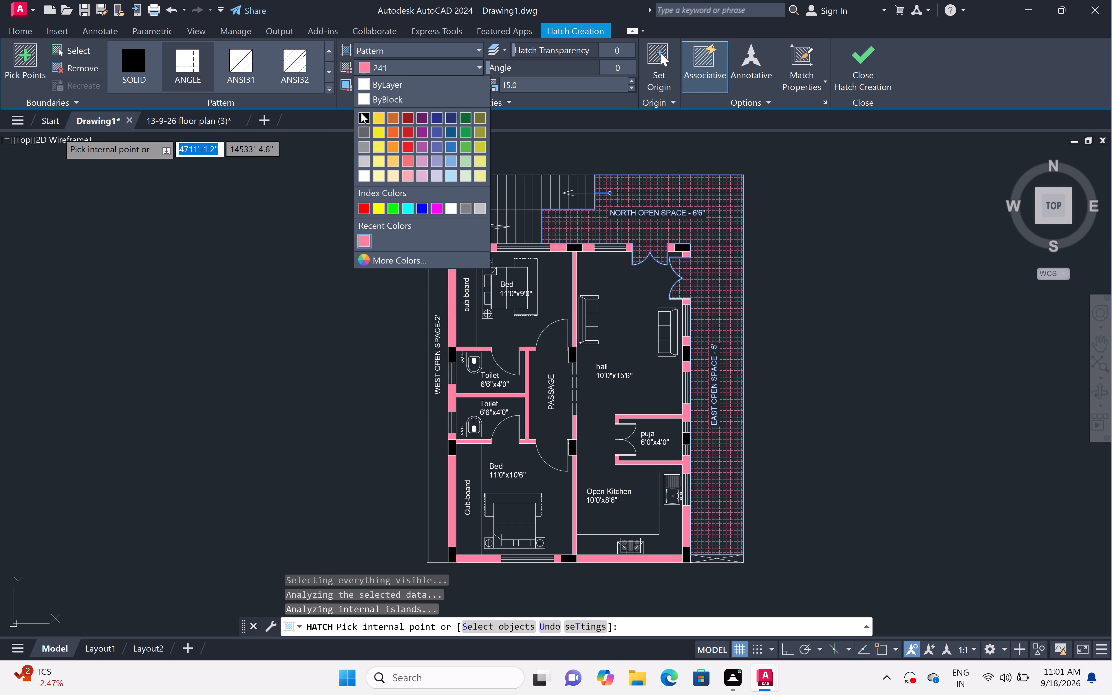
{"action": "left_click", "coordinate": [369, 175]}
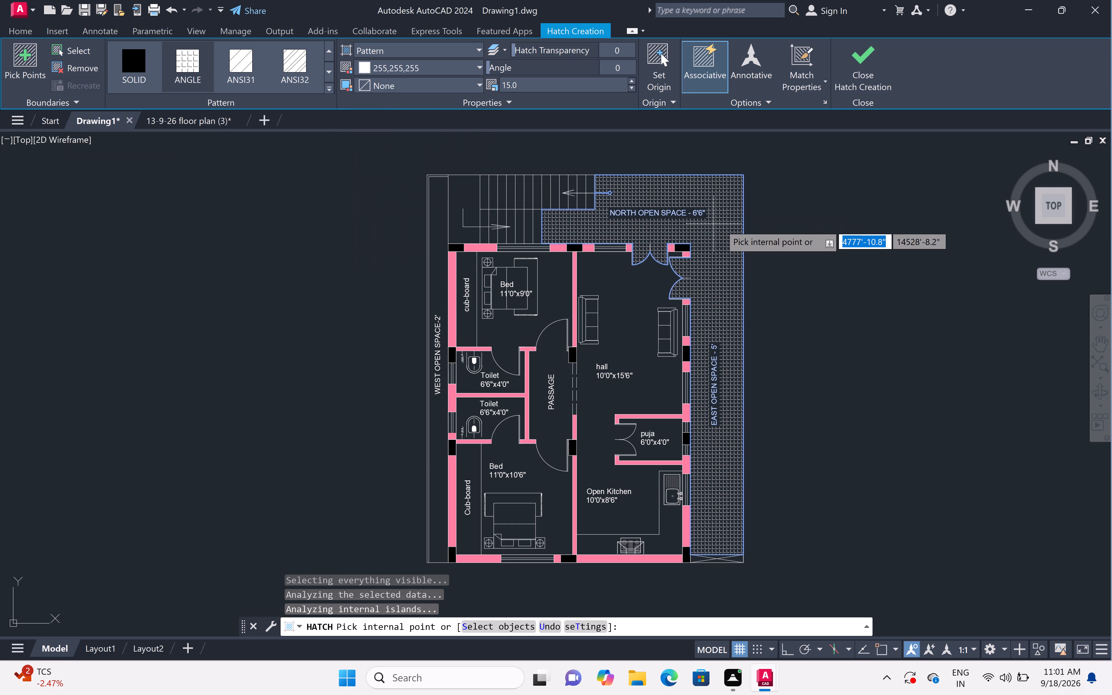
{"action": "key", "text": "Escape"}
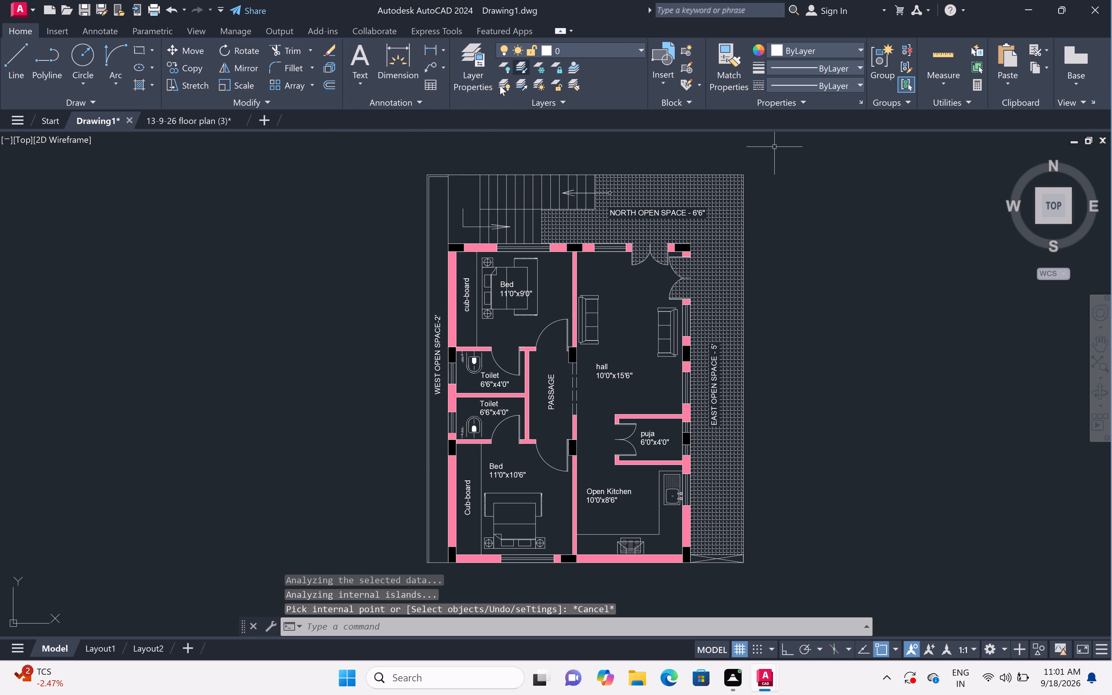
Hatch the connected north and east open spaces with the white ANGLE pattern at scale 50.
{"action": "type", "text": "H"}
{"action": "key", "text": "space"}
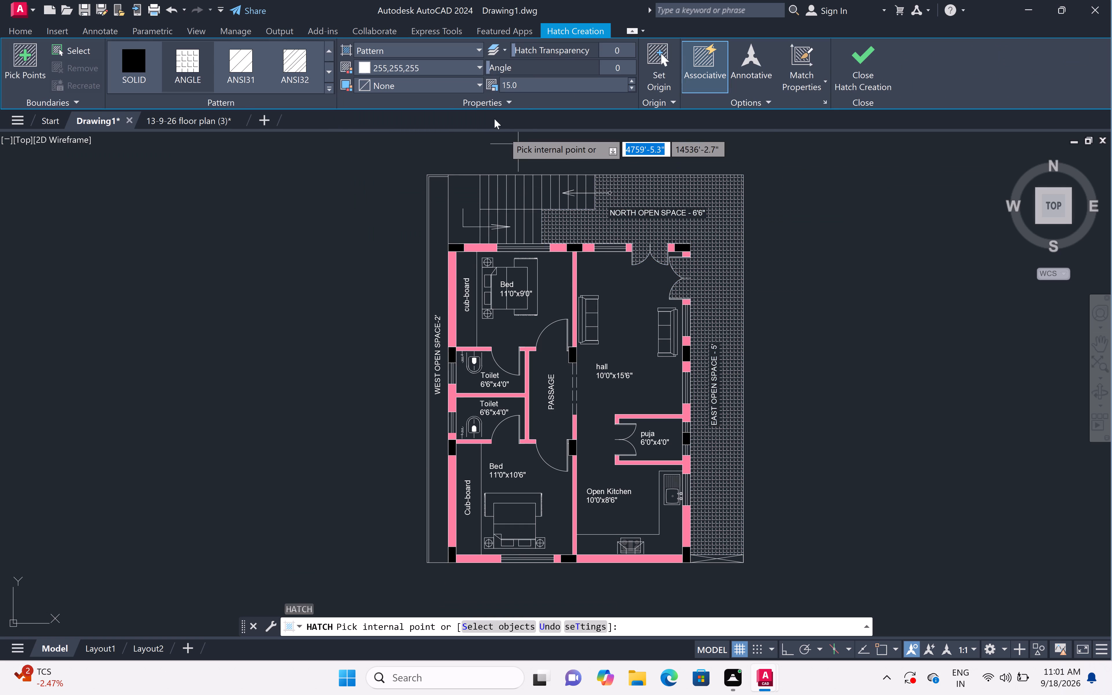
{"action": "left_click", "coordinate": [522, 78]}
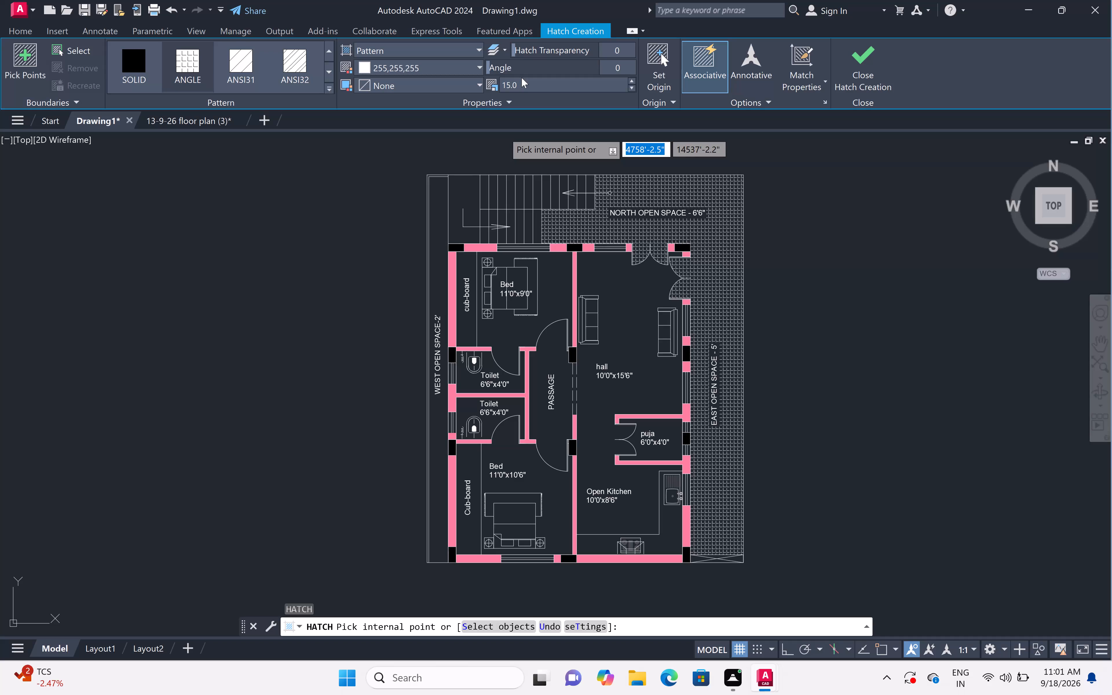
{"action": "key", "text": "BackSpace"}
{"action": "key", "text": "BackSpace"}
{"action": "key", "text": "BackSpace"}
{"action": "key", "text": "BackSpace"}
{"action": "key", "text": "BackSpace"}
{"action": "key", "text": "BackSpace"}
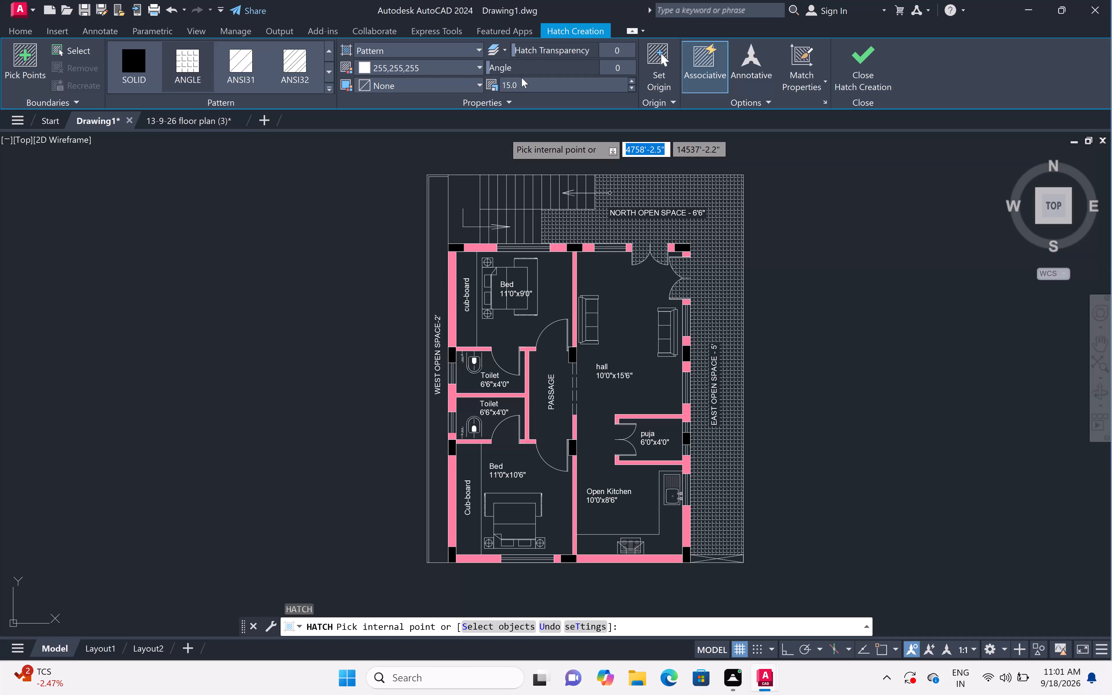
{"action": "left_click", "coordinate": [522, 80]}
{"action": "key", "text": "BackSpace"}
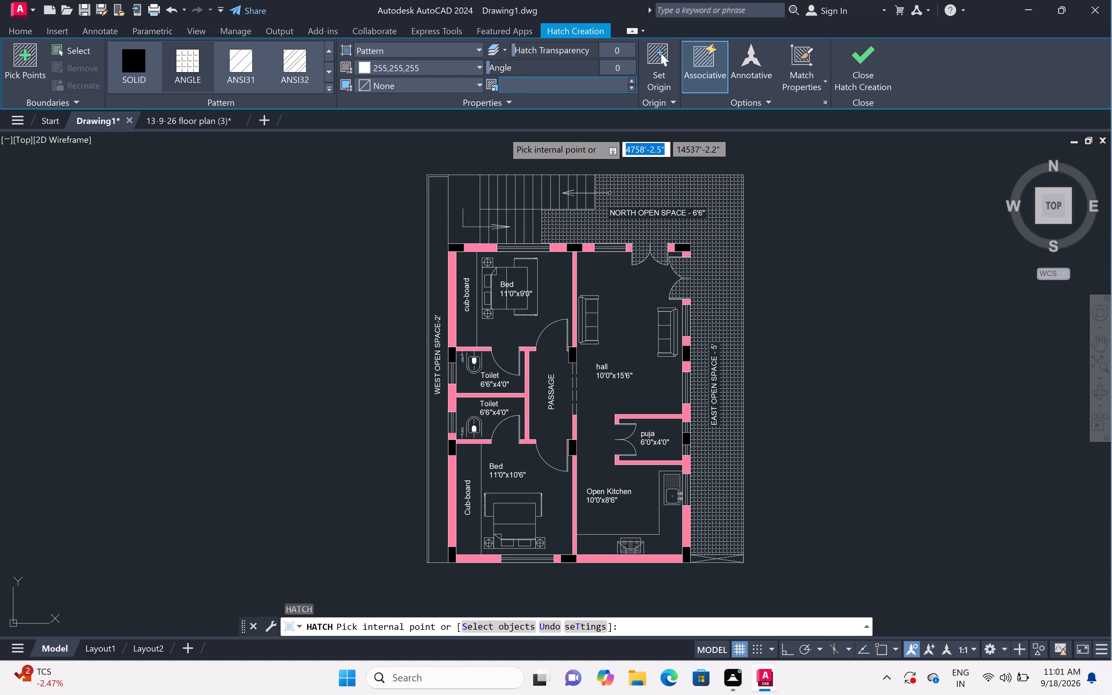
{"action": "type", "text": "50"}
{"action": "left_click", "coordinate": [712, 235]}
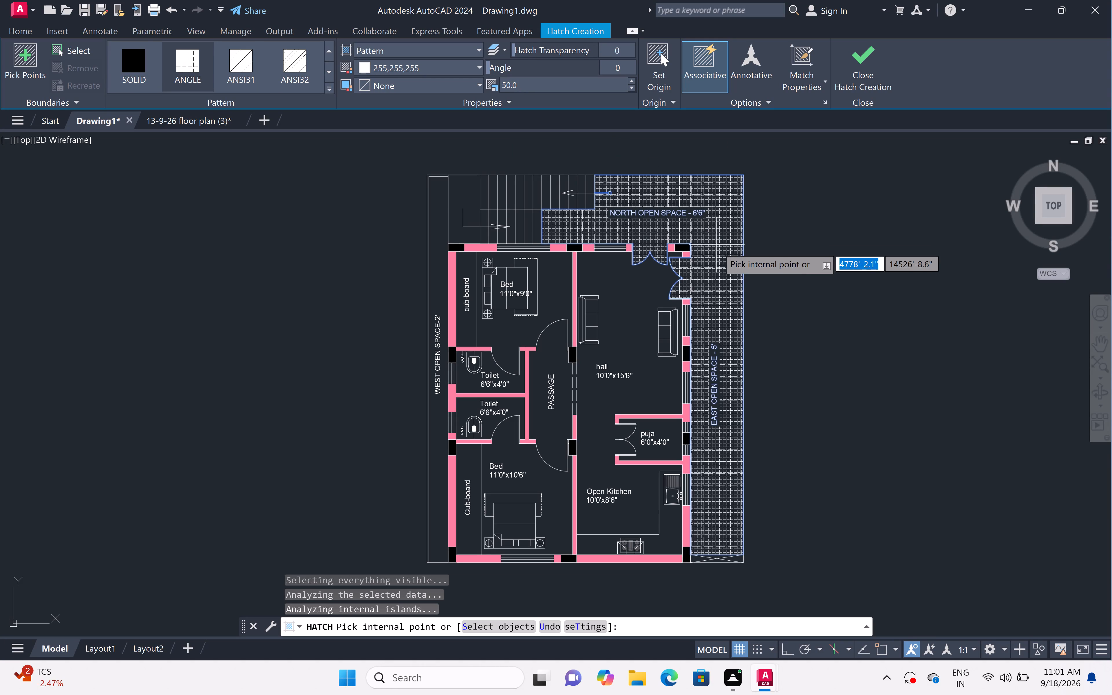
{"action": "scroll", "coordinate": [724, 286], "scroll_direction": "up", "scroll_amount": 4}
{"action": "scroll", "coordinate": [723, 315], "scroll_direction": "up", "scroll_amount": 4}
{"action": "scroll", "coordinate": [723, 315], "scroll_direction": "down", "scroll_amount": 4}
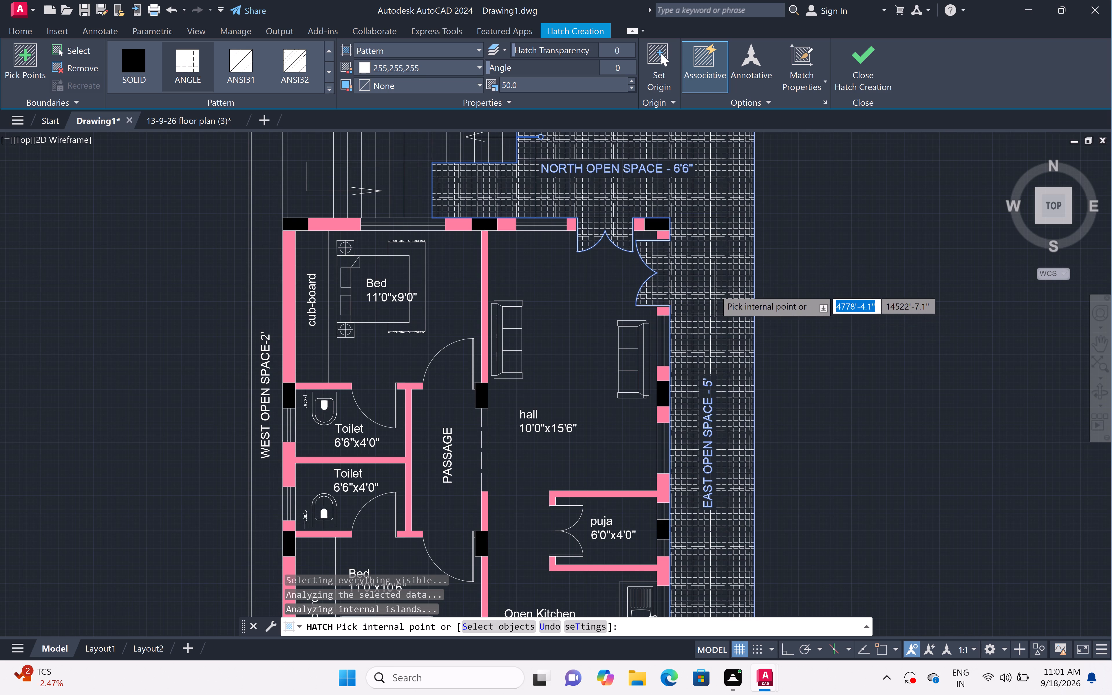
{"action": "key", "text": "Escape"}
Erase the denser scale 15 hatch from the north and east open spaces.
{"action": "left_click", "coordinate": [708, 291]}
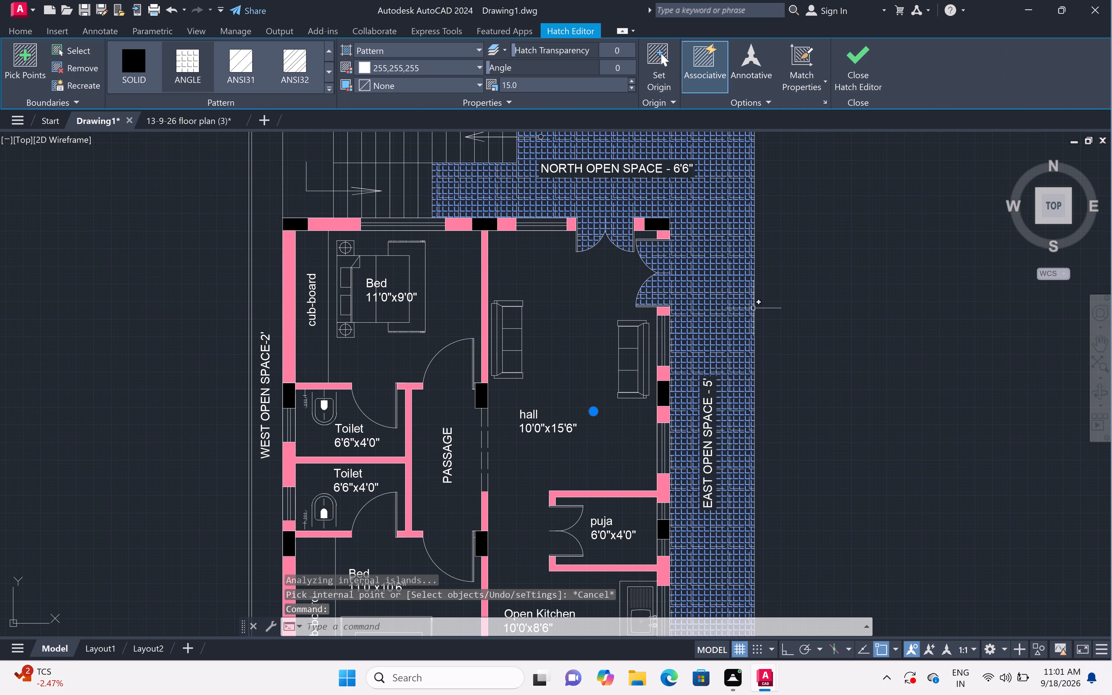
{"action": "key", "text": "Delete"}
{"action": "scroll", "coordinate": [705, 300], "scroll_direction": "down", "scroll_amount": 3}
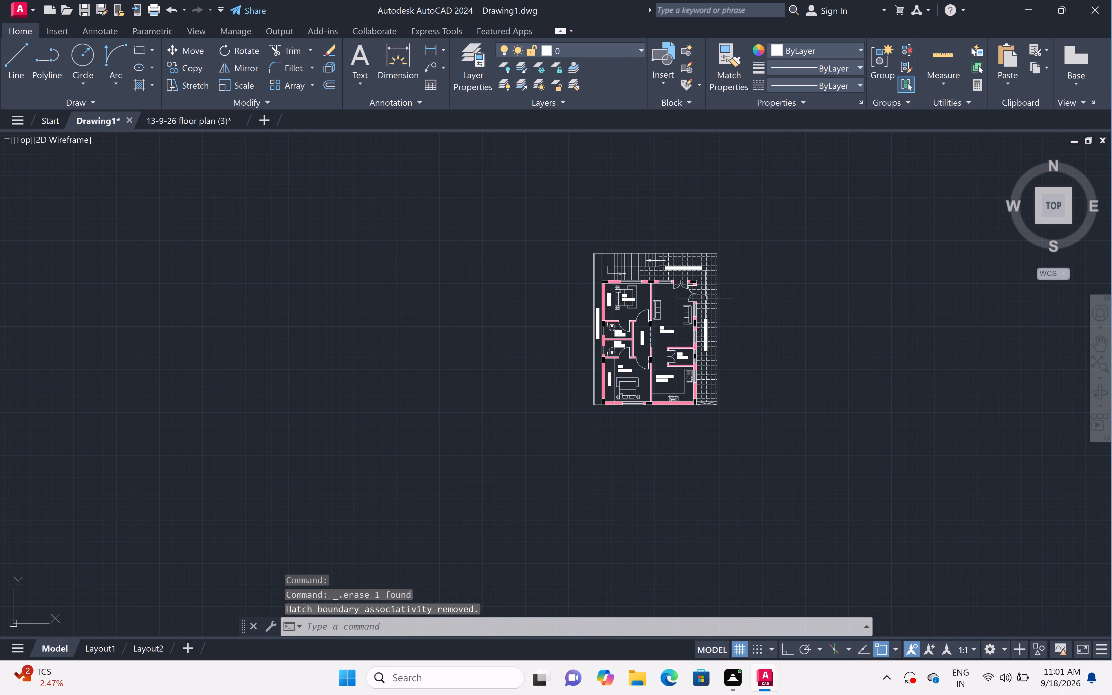
{"action": "scroll", "coordinate": [695, 260], "scroll_direction": "up", "scroll_amount": 3}
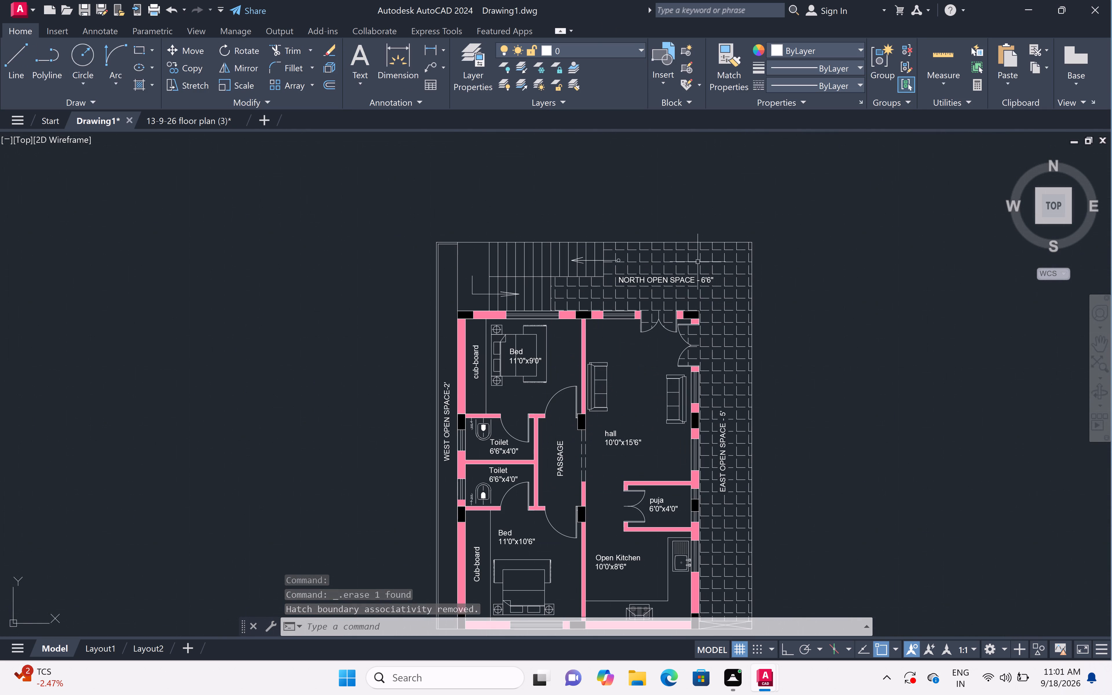
{"action": "key", "text": "Escape"}
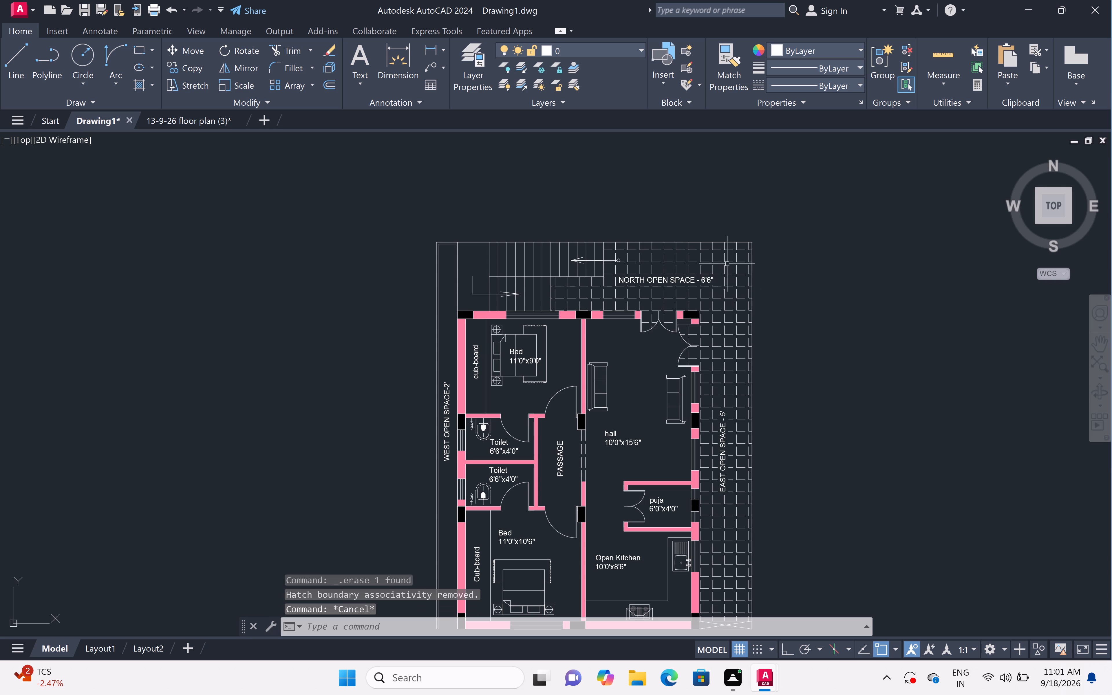
On Layer1 with Ortho on, draw a line 3" down from the staircase's upper east corner, continuing east to the plot's east boundary.
{"action": "scroll", "coordinate": [632, 245], "scroll_direction": "up", "scroll_amount": 4}
{"action": "scroll", "coordinate": [632, 245], "scroll_direction": "down", "scroll_amount": 2}
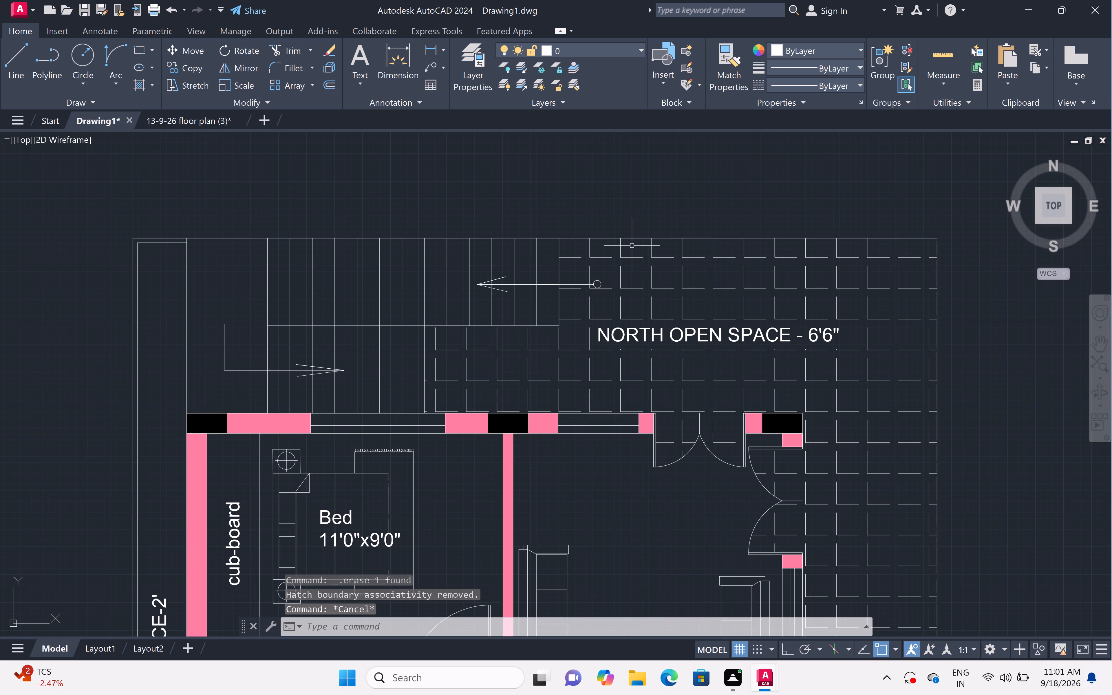
{"action": "type", "text": "L"}
{"action": "key", "text": "space"}
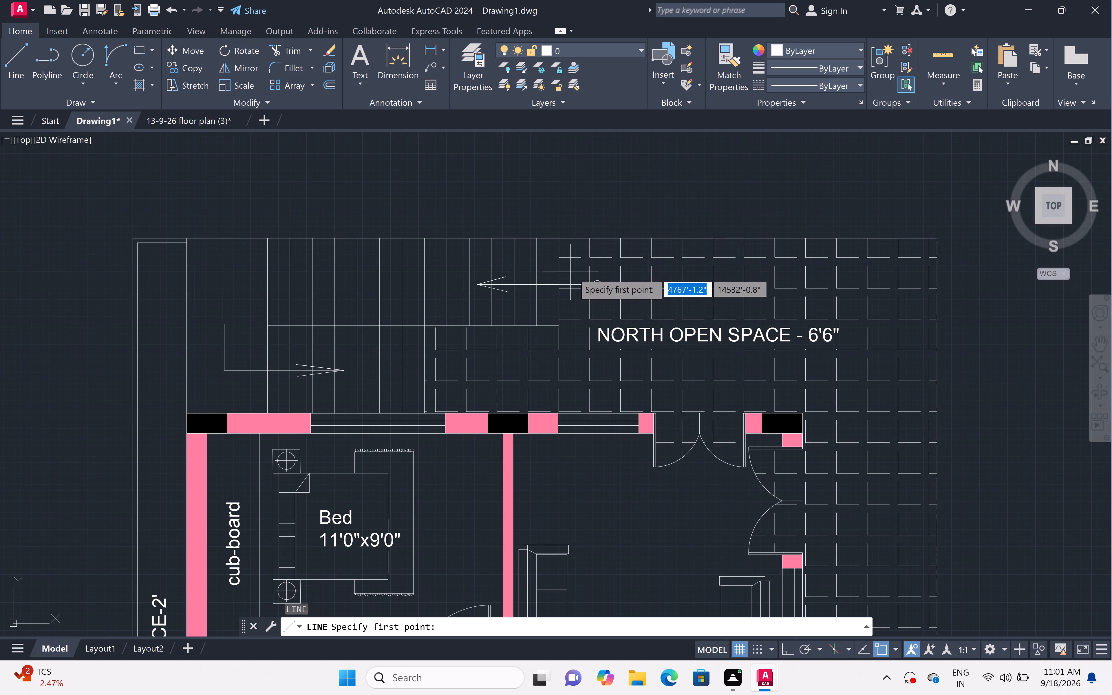
{"action": "left_click", "coordinate": [641, 47]}
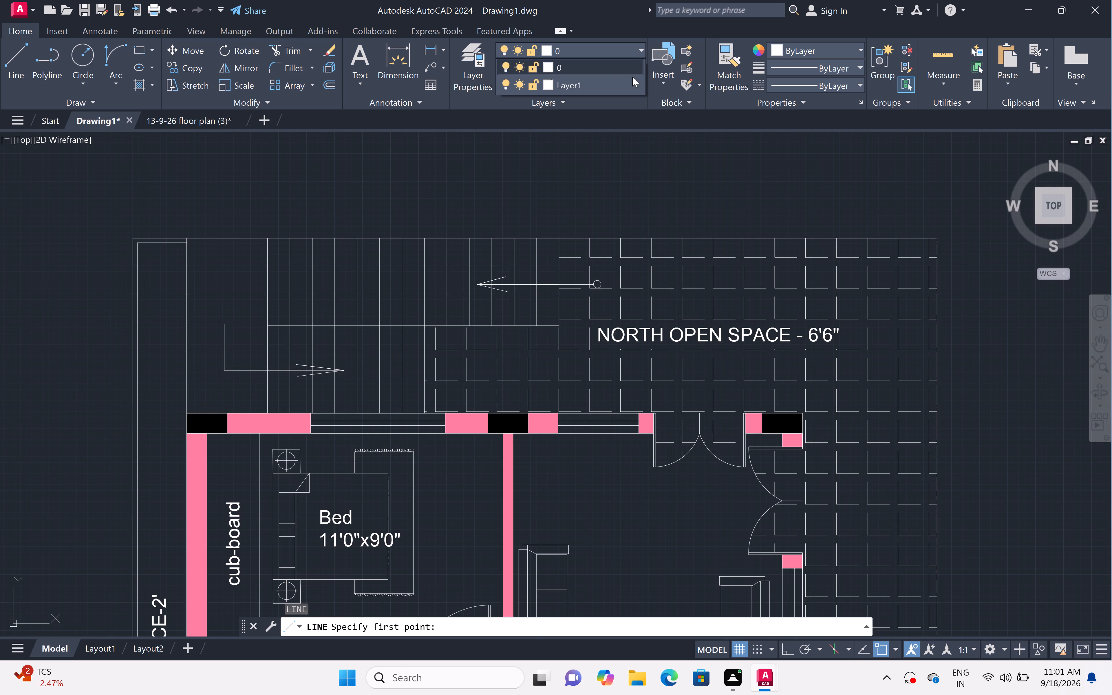
{"action": "left_click", "coordinate": [630, 88]}
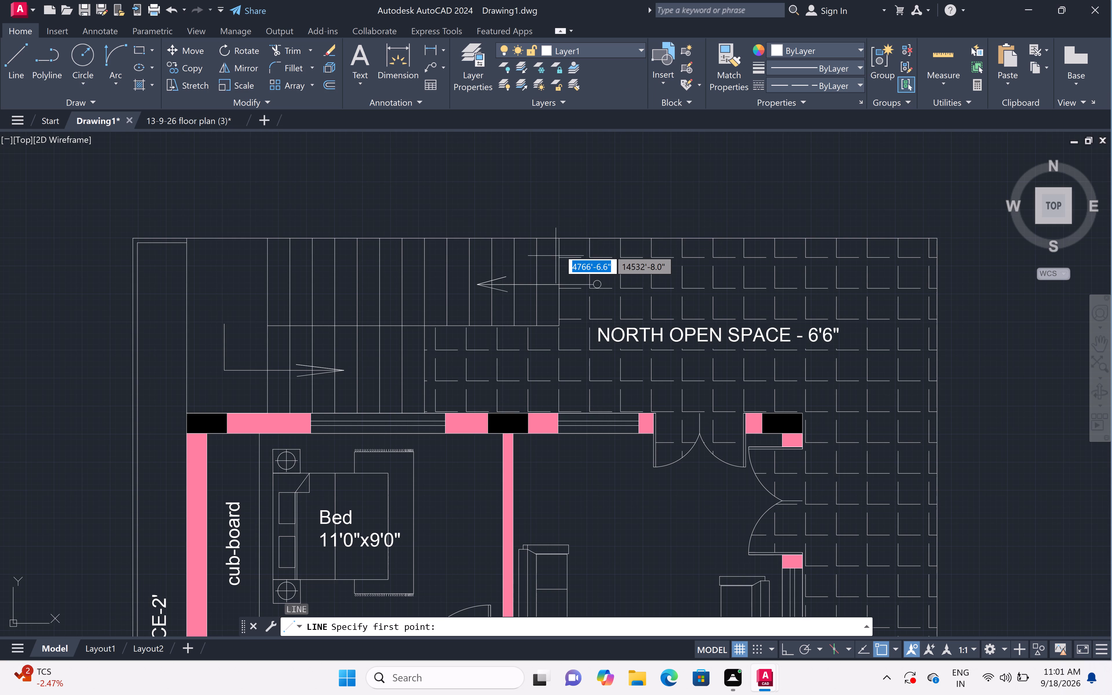
{"action": "left_click", "coordinate": [784, 647]}
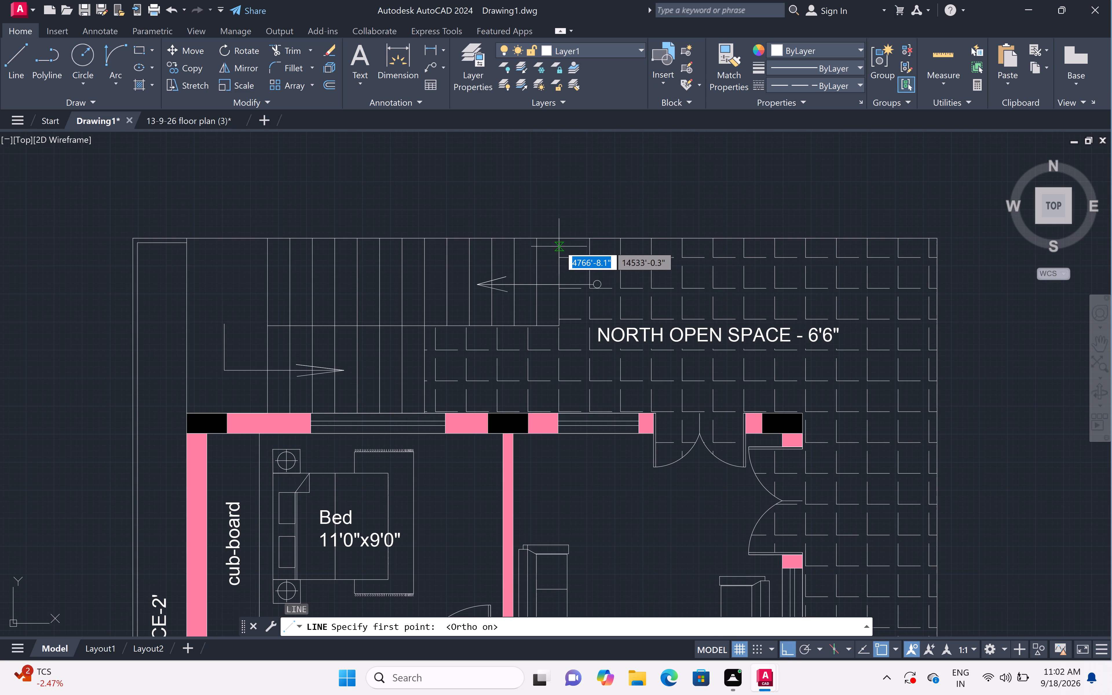
{"action": "left_click", "coordinate": [558, 238]}
{"action": "type", "text": "2\""}
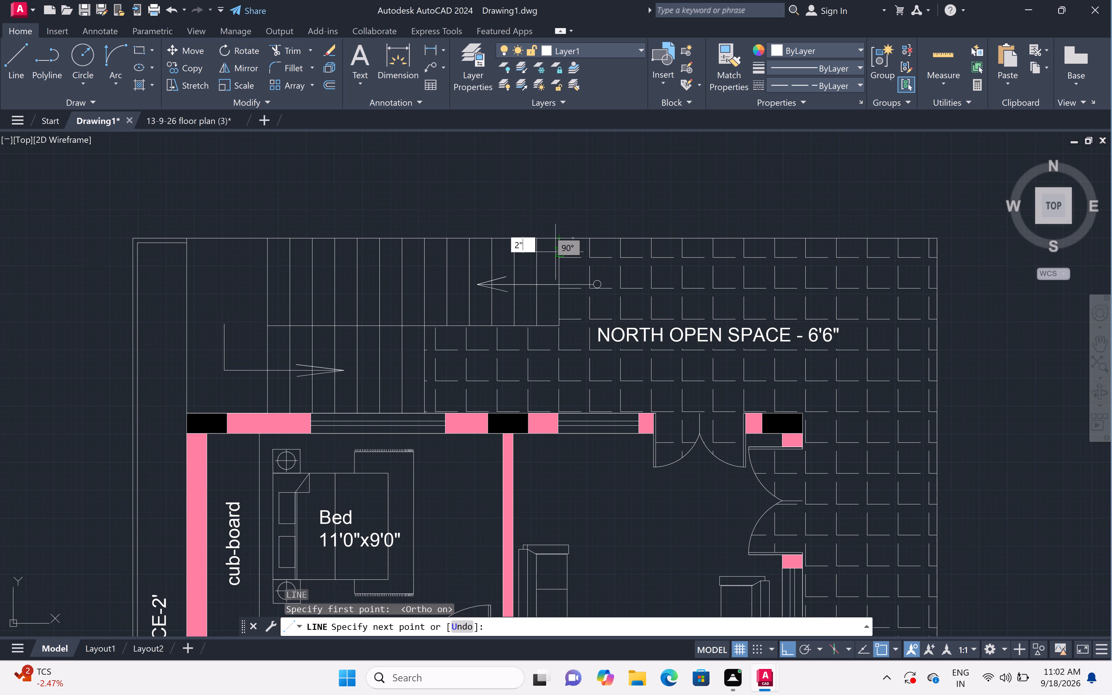
{"action": "key", "text": "BackSpace"}
{"action": "key", "text": "BackSpace"}
{"action": "type", "text": "3\""}
{"action": "key", "text": "space"}
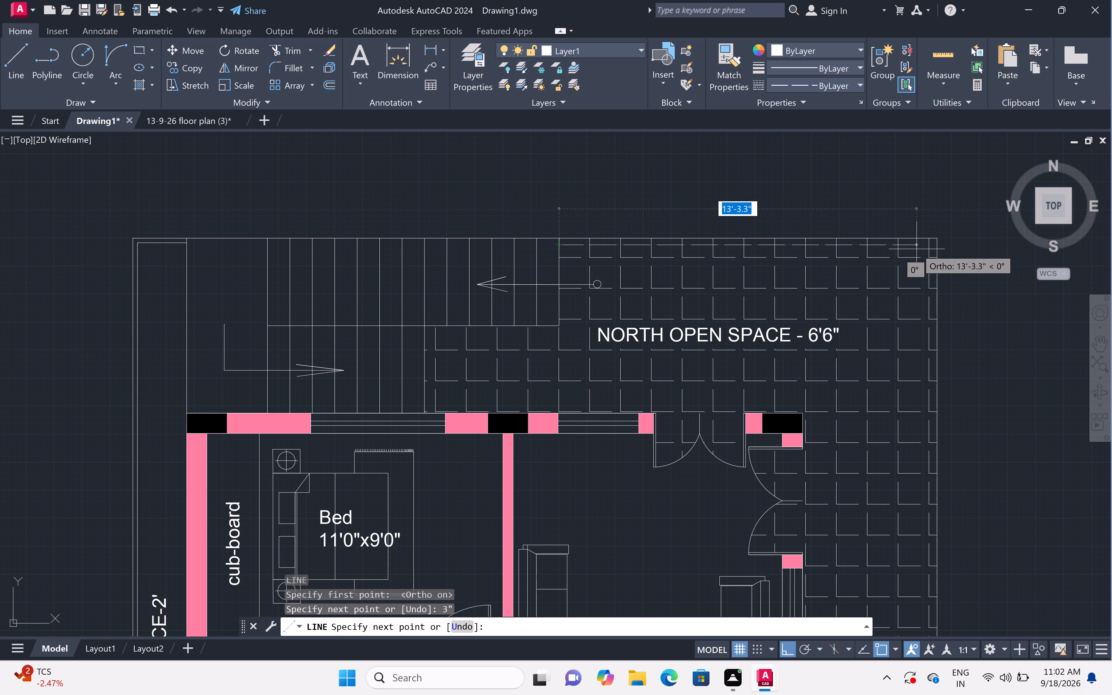
{"action": "scroll", "coordinate": [918, 248], "scroll_direction": "up", "scroll_amount": 4}
{"action": "scroll", "coordinate": [959, 250], "scroll_direction": "down", "scroll_amount": 4}
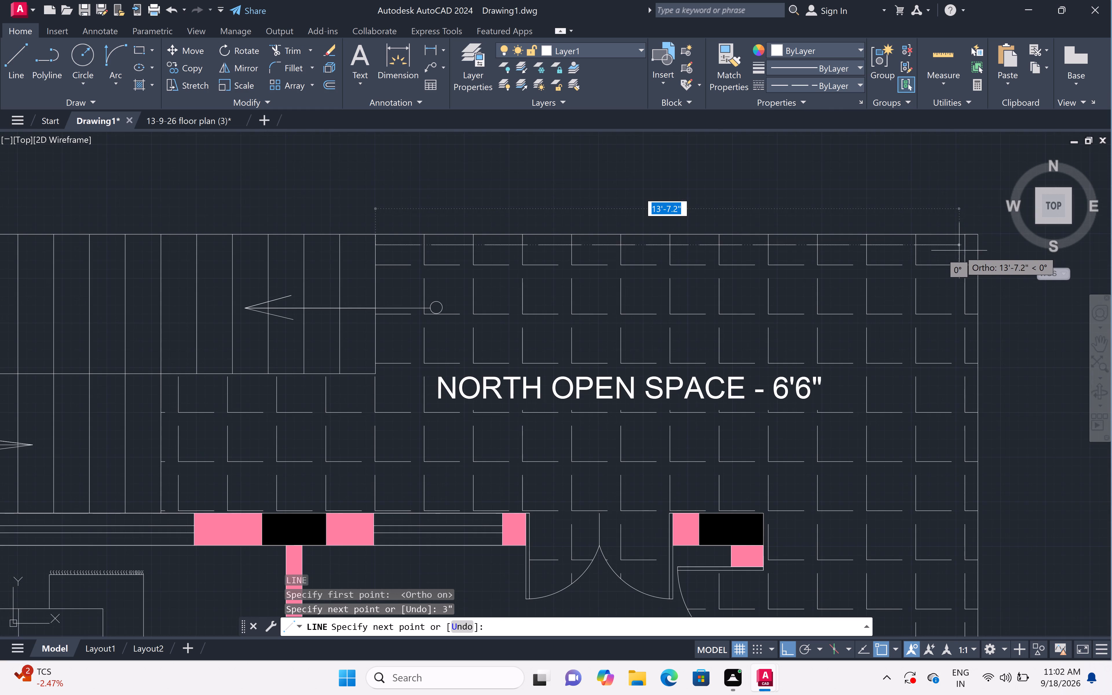
{"action": "left_click", "coordinate": [978, 247]}
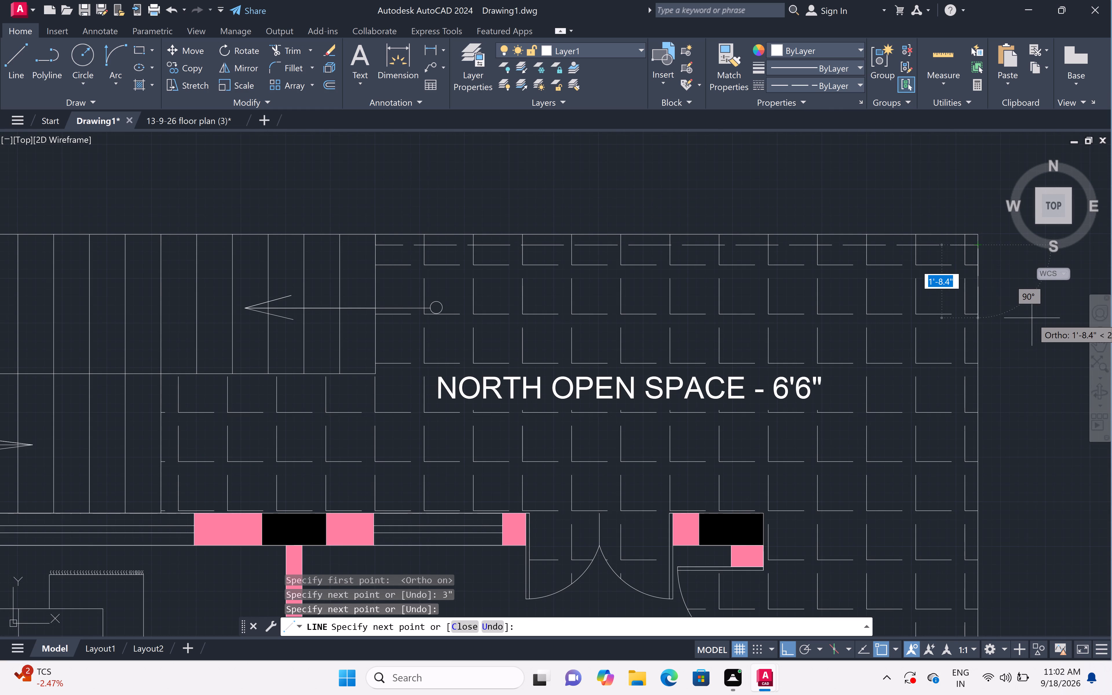
{"action": "key", "text": "space"}
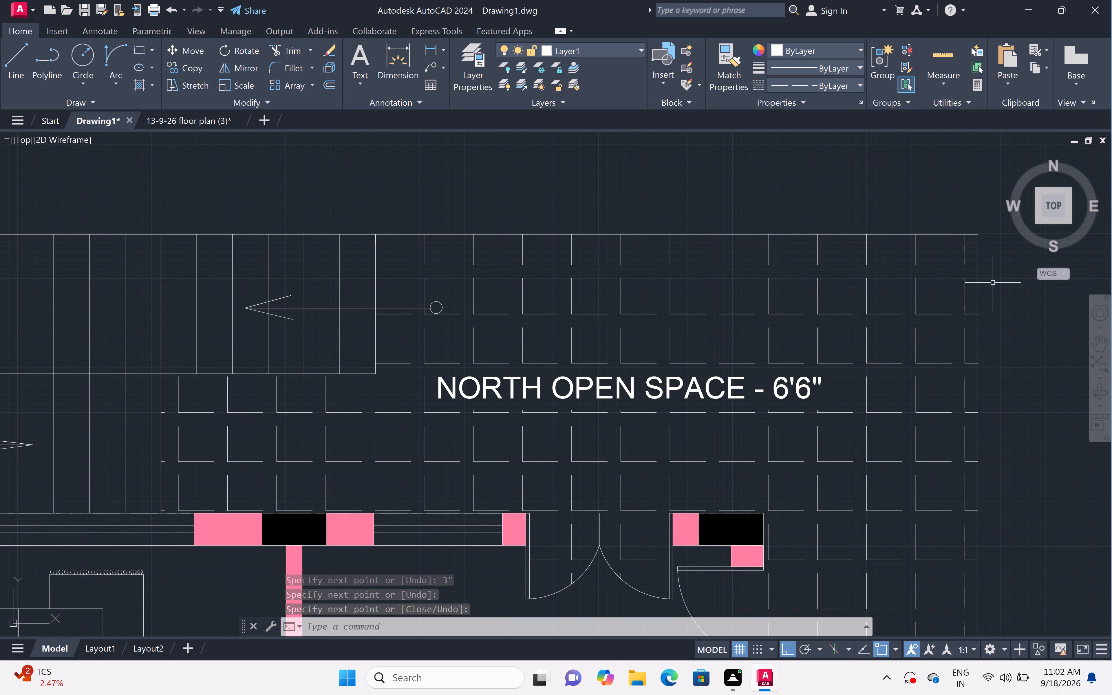
Draw a line 3" west from the plot's northeast corner, continuing south to the top of the crossed rectangle at the southeast end.
{"action": "type", "text": "L"}
{"action": "key", "text": "space"}
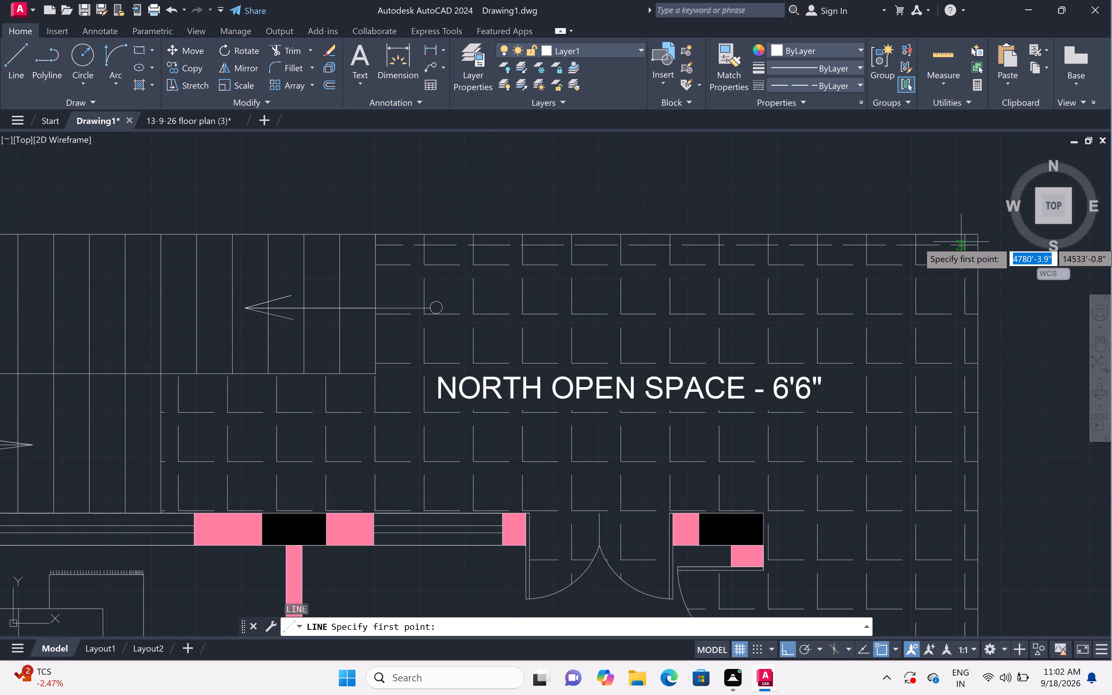
{"action": "double_click", "coordinate": [981, 237]}
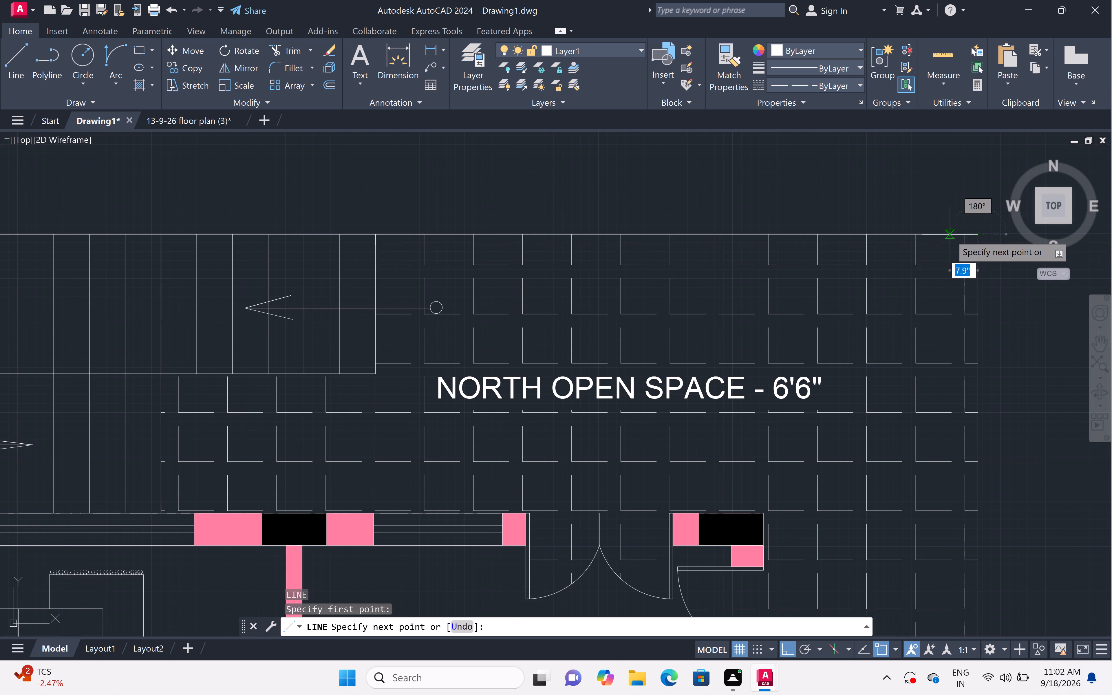
{"action": "type", "text": "3\""}
{"action": "key", "text": "space"}
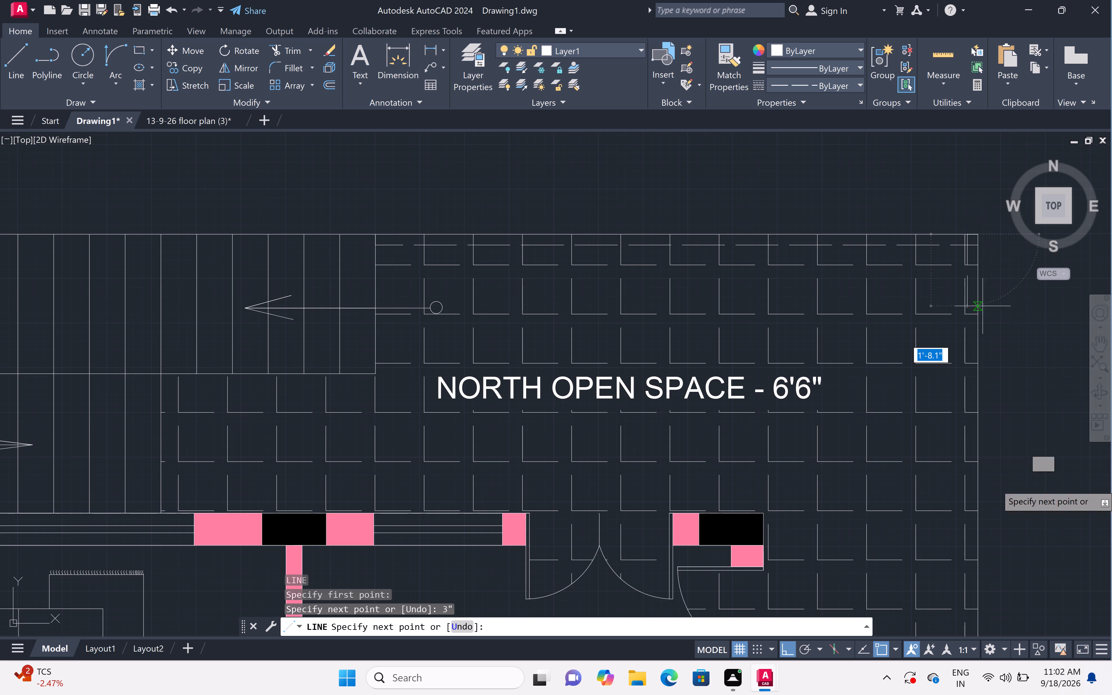
{"action": "scroll", "coordinate": [1078, 478], "scroll_direction": "down", "scroll_amount": 3}
{"action": "middle_click_drag", "start_coordinate": [1078, 481], "coordinate": [726, 209]}
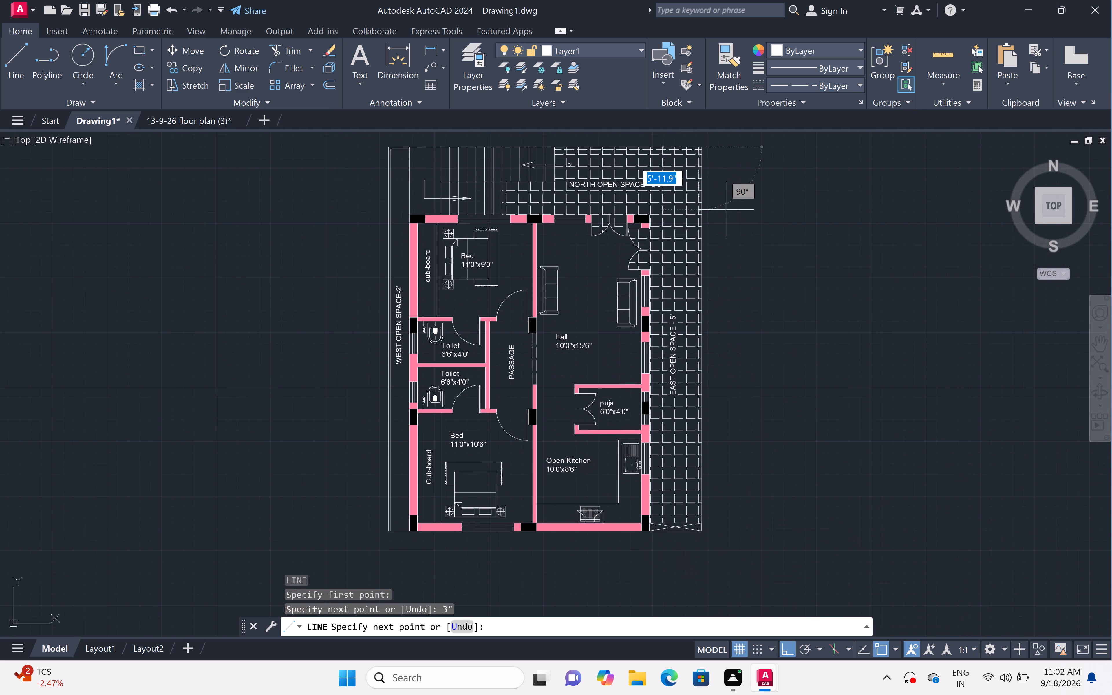
{"action": "scroll", "coordinate": [695, 512], "scroll_direction": "up", "scroll_amount": 3}
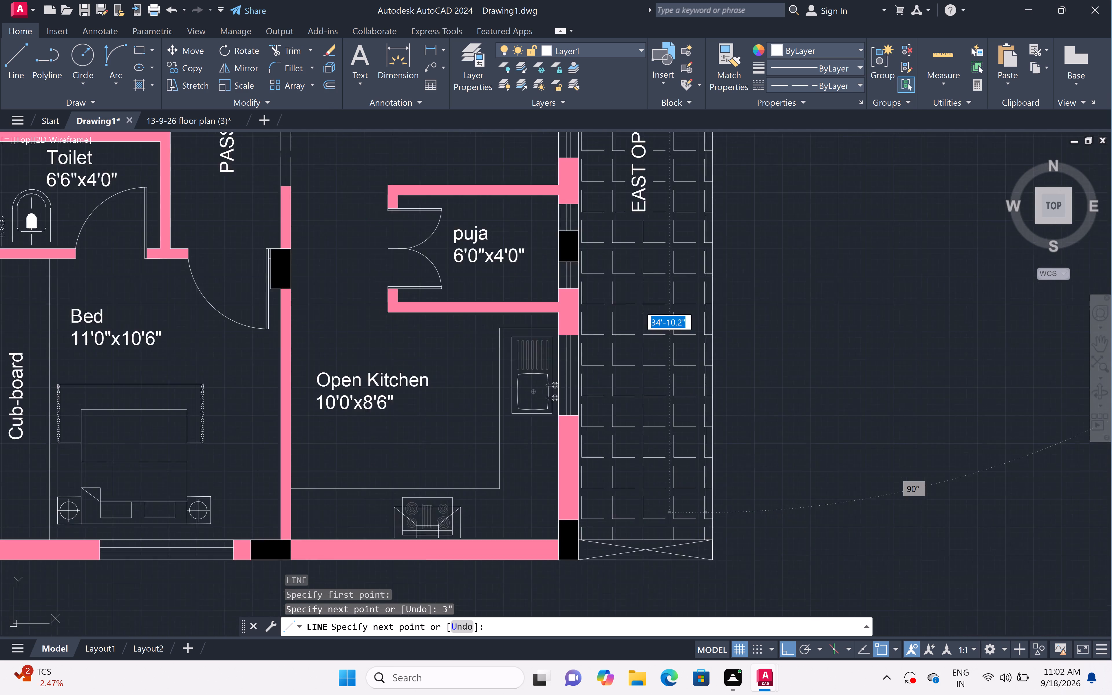
{"action": "scroll", "coordinate": [695, 513], "scroll_direction": "up", "scroll_amount": 2}
{"action": "scroll", "coordinate": [704, 555], "scroll_direction": "down", "scroll_amount": 4}
{"action": "scroll", "coordinate": [709, 571], "scroll_direction": "up", "scroll_amount": 4}
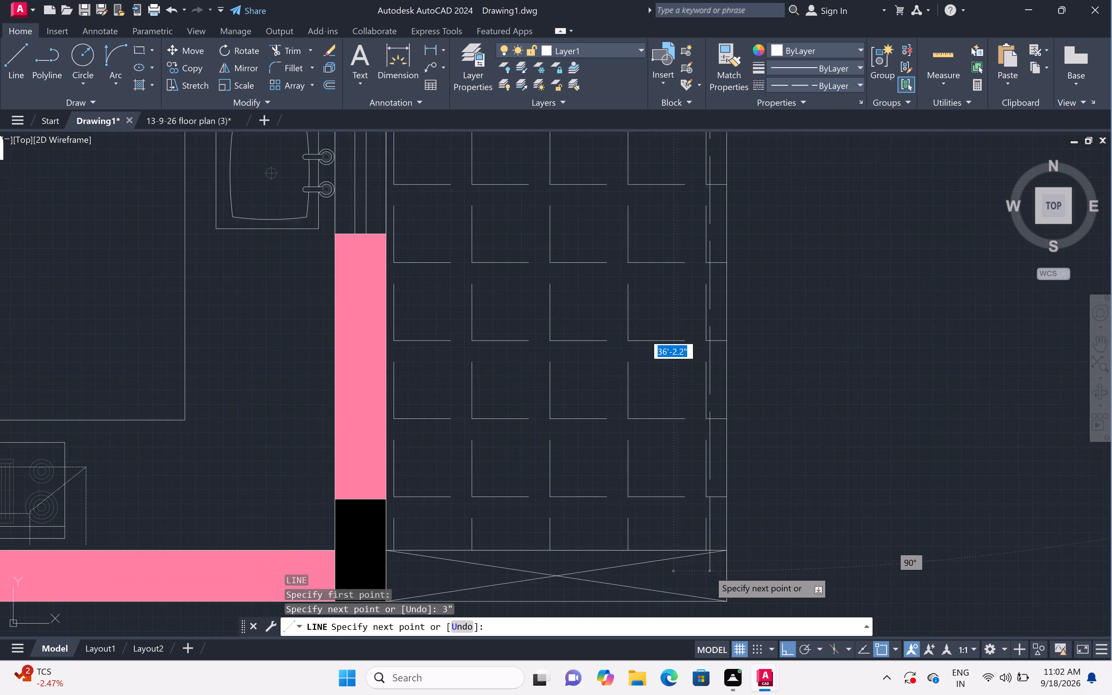
{"action": "left_click", "coordinate": [713, 536]}
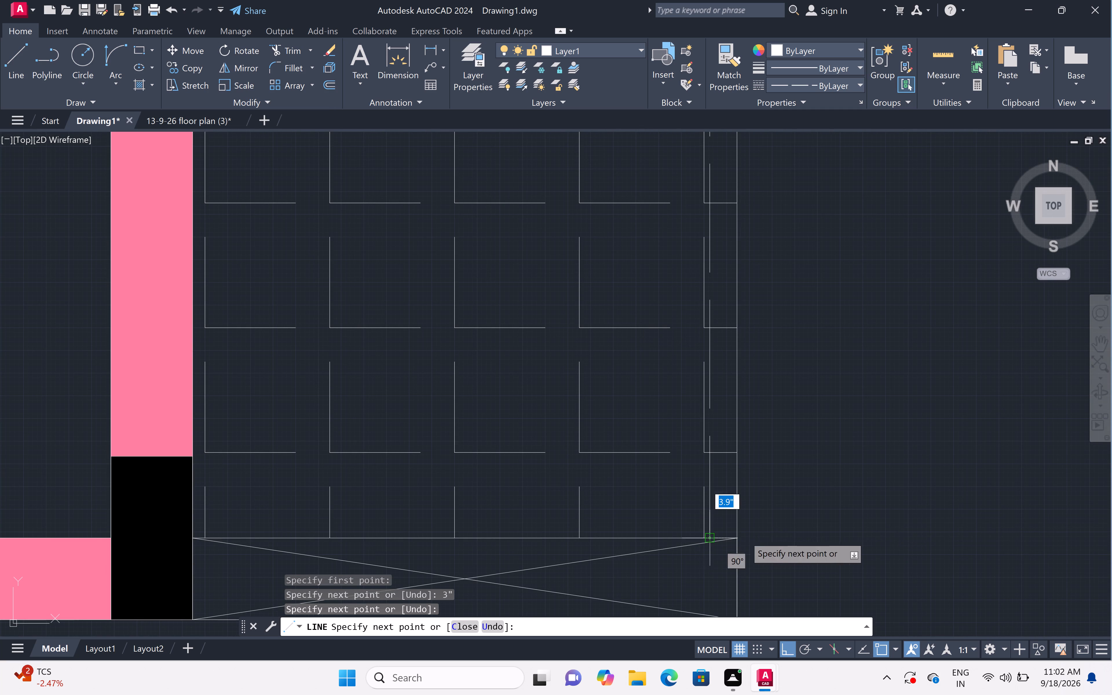
{"action": "key", "text": "Escape"}
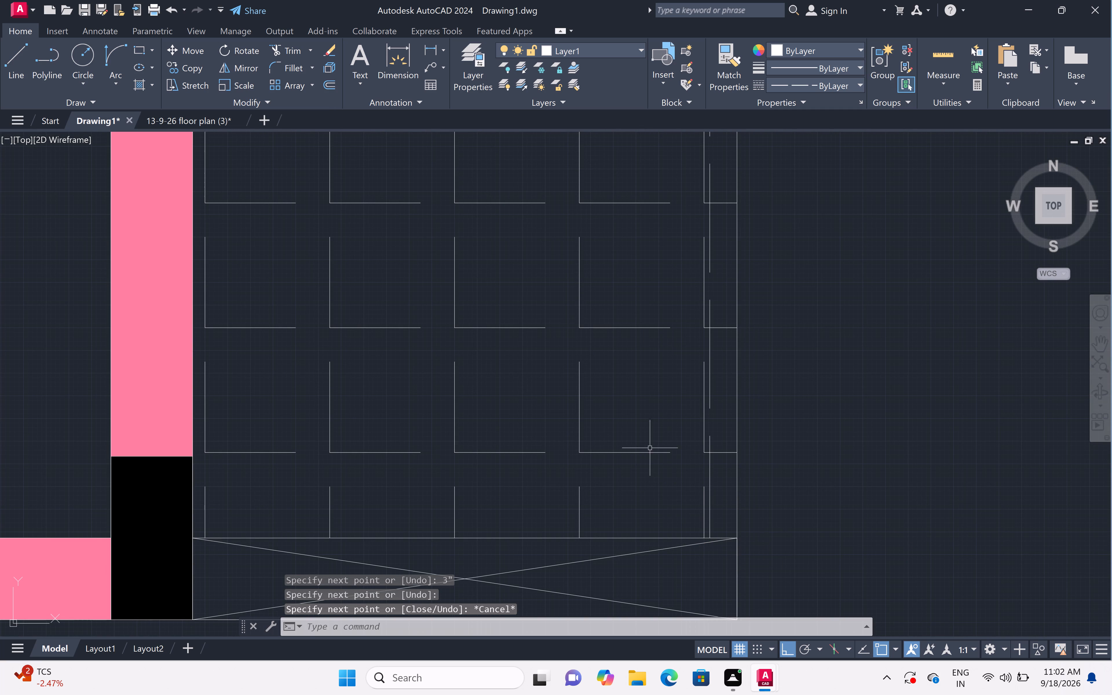
Erase the scale 50 hatch from the north and east open spaces.
{"action": "left_click", "coordinate": [648, 448]}
{"action": "left_click", "coordinate": [525, 498]}
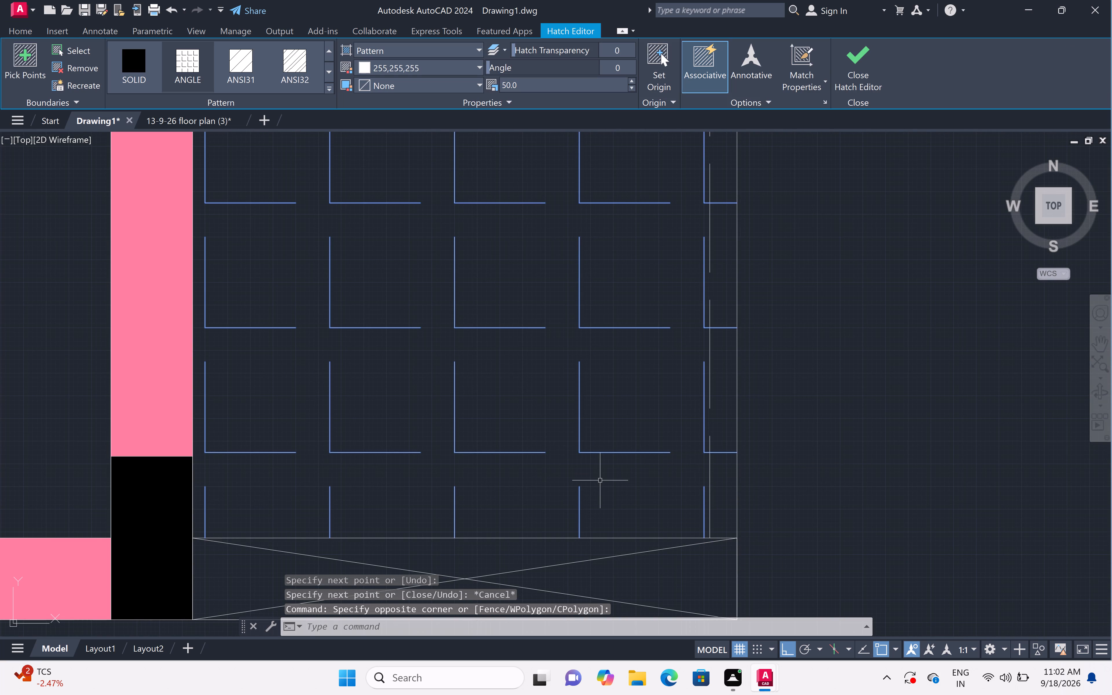
{"action": "key", "text": "Delete"}
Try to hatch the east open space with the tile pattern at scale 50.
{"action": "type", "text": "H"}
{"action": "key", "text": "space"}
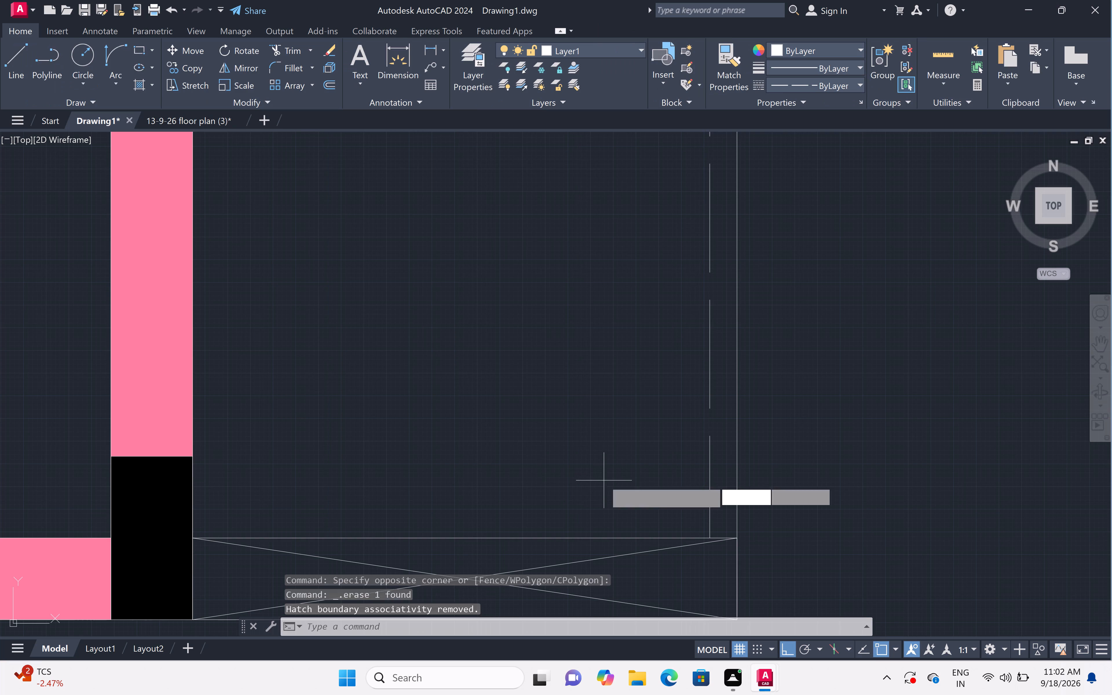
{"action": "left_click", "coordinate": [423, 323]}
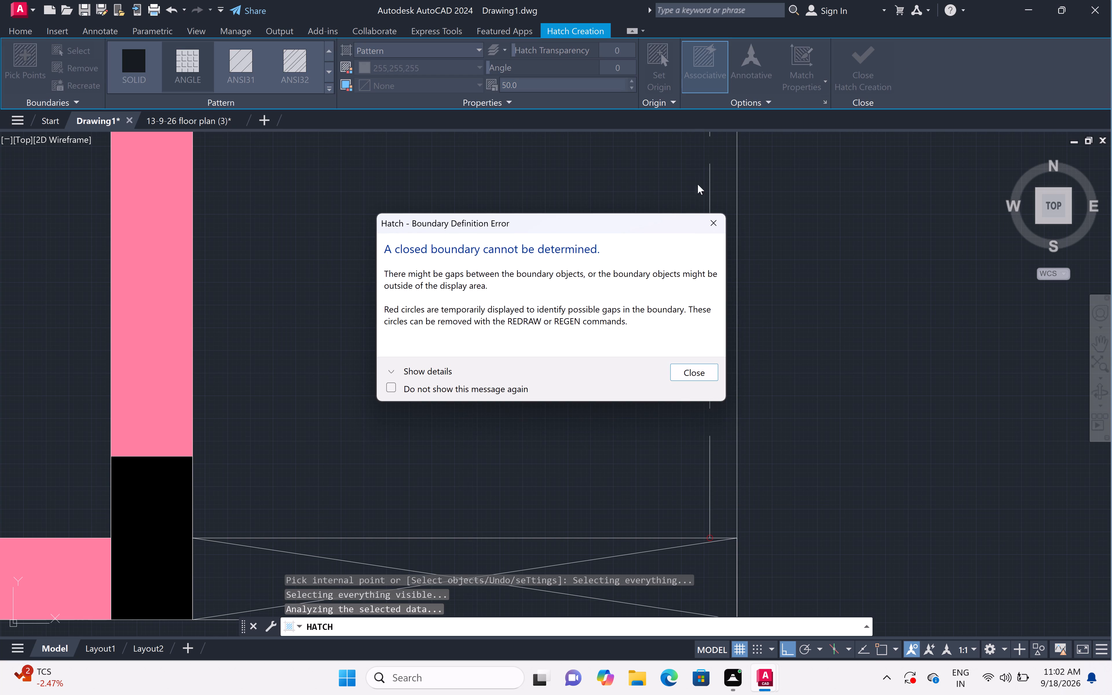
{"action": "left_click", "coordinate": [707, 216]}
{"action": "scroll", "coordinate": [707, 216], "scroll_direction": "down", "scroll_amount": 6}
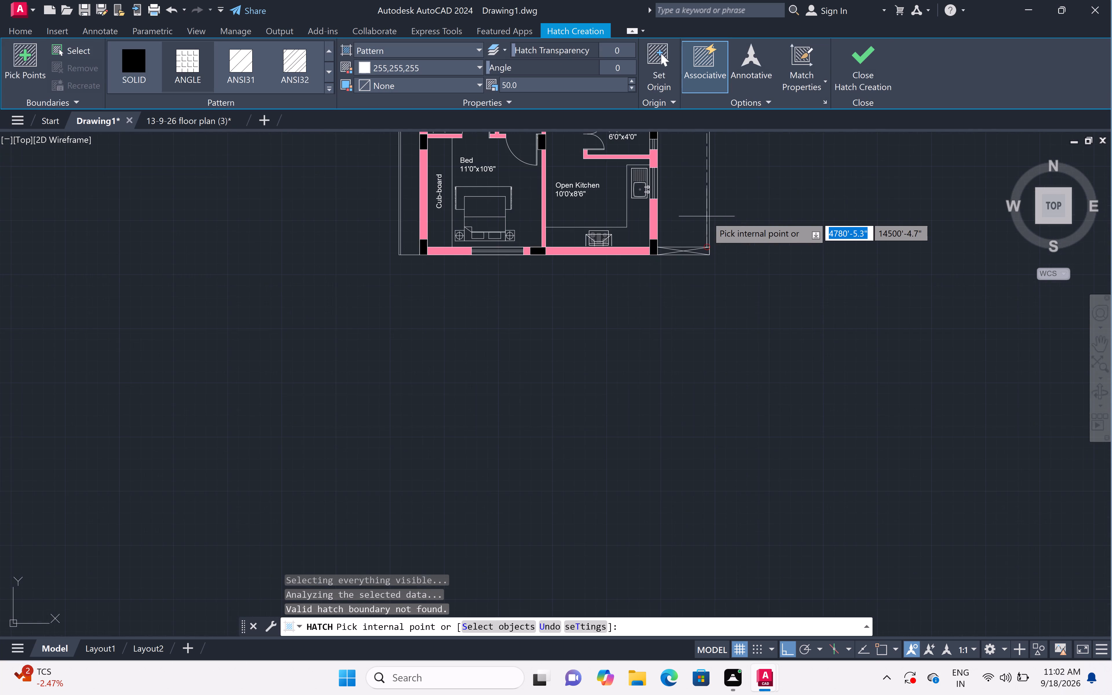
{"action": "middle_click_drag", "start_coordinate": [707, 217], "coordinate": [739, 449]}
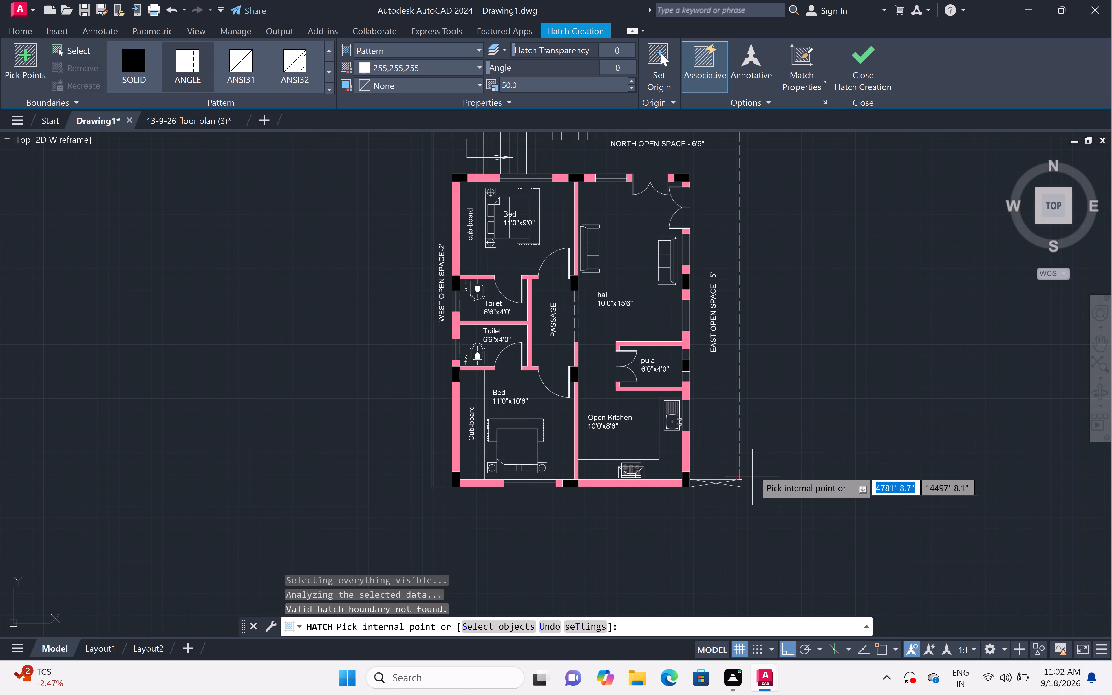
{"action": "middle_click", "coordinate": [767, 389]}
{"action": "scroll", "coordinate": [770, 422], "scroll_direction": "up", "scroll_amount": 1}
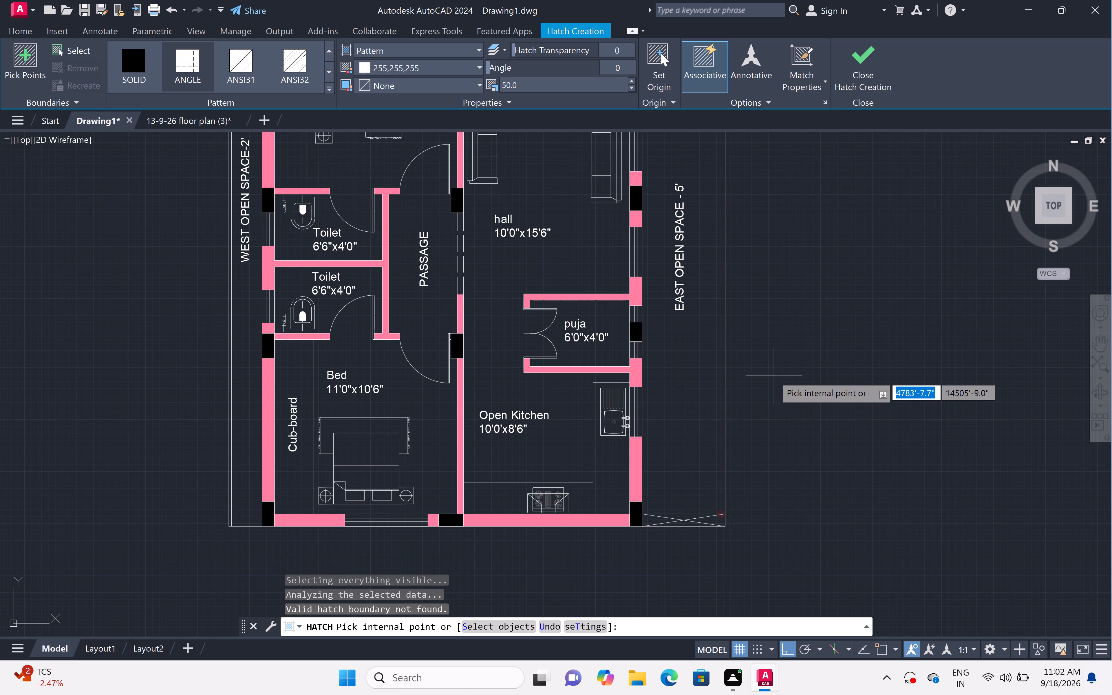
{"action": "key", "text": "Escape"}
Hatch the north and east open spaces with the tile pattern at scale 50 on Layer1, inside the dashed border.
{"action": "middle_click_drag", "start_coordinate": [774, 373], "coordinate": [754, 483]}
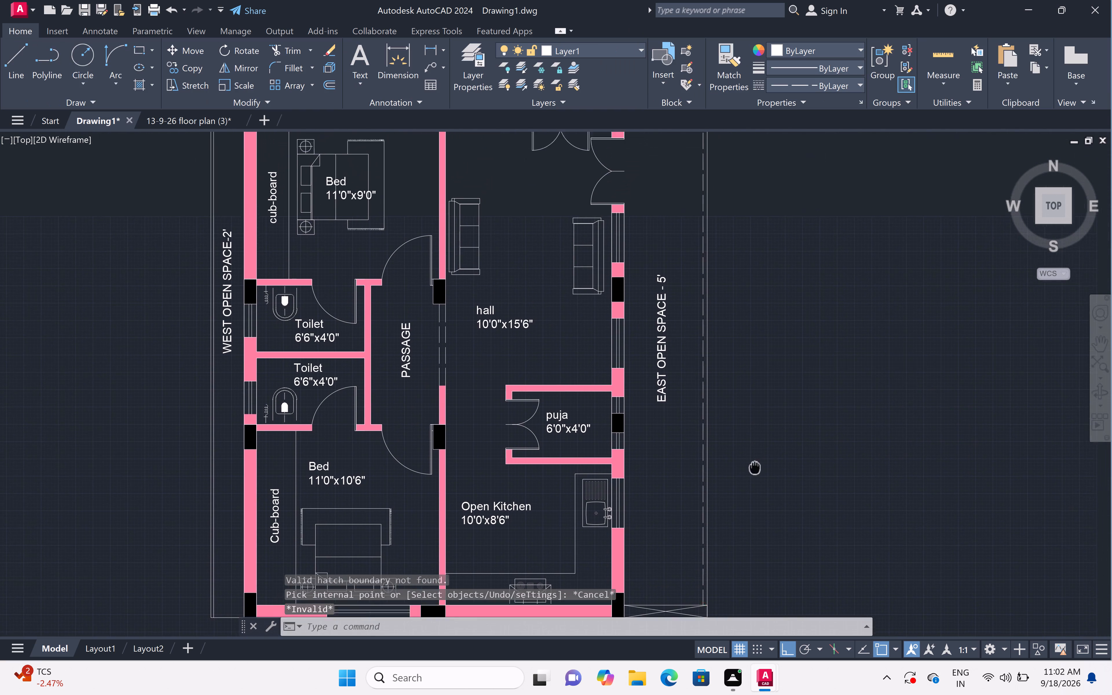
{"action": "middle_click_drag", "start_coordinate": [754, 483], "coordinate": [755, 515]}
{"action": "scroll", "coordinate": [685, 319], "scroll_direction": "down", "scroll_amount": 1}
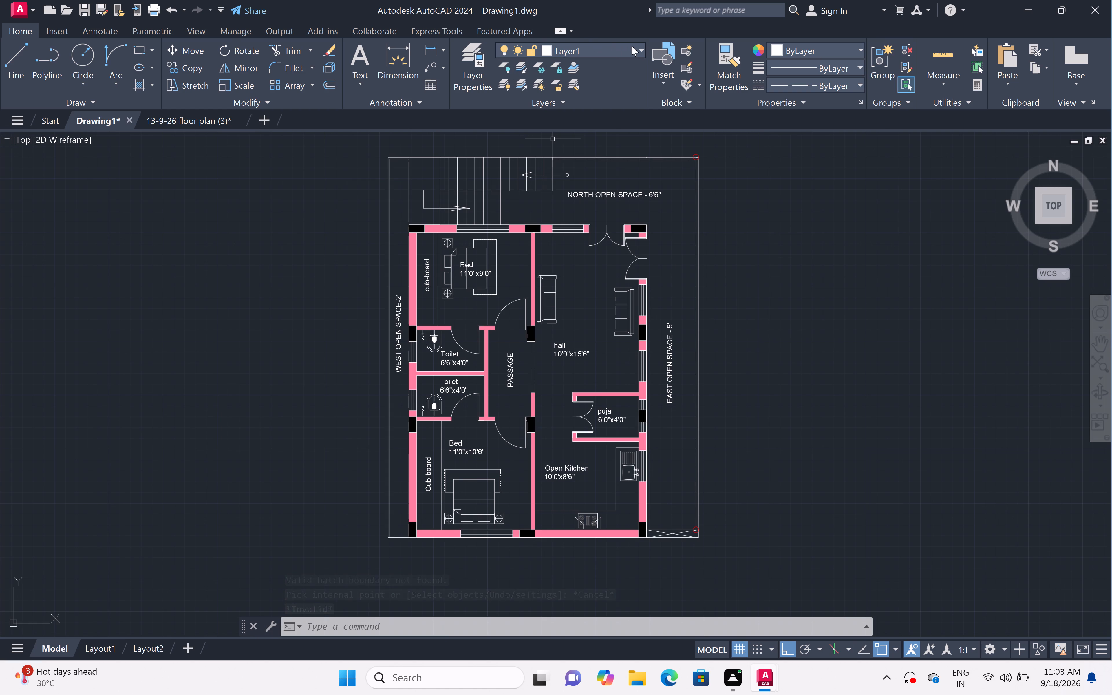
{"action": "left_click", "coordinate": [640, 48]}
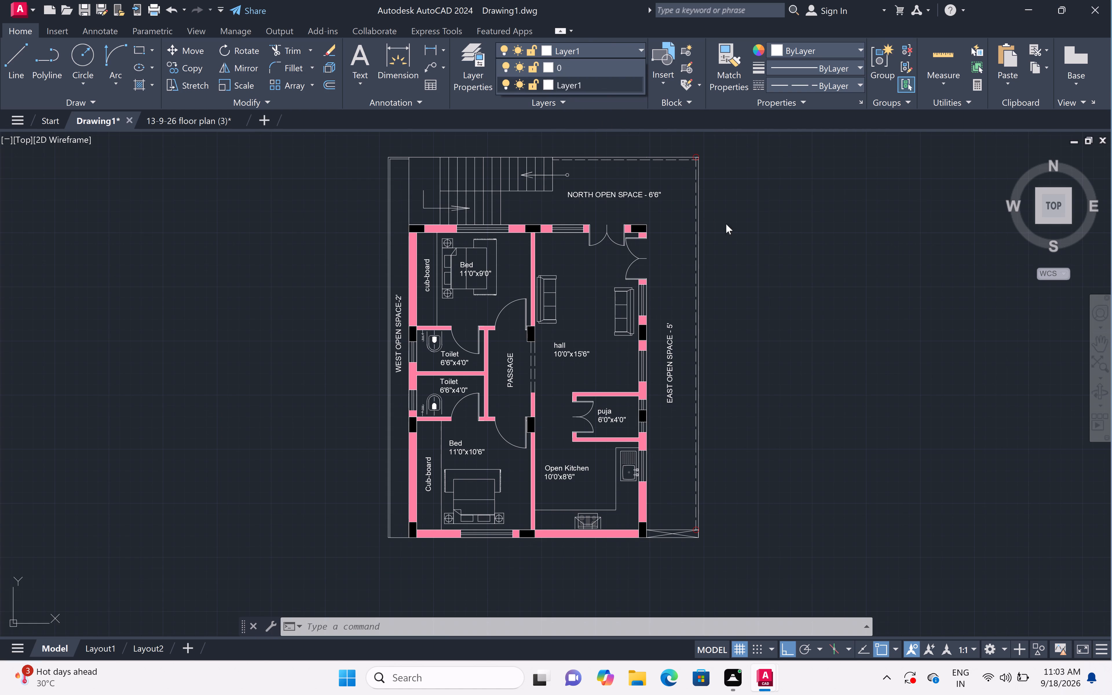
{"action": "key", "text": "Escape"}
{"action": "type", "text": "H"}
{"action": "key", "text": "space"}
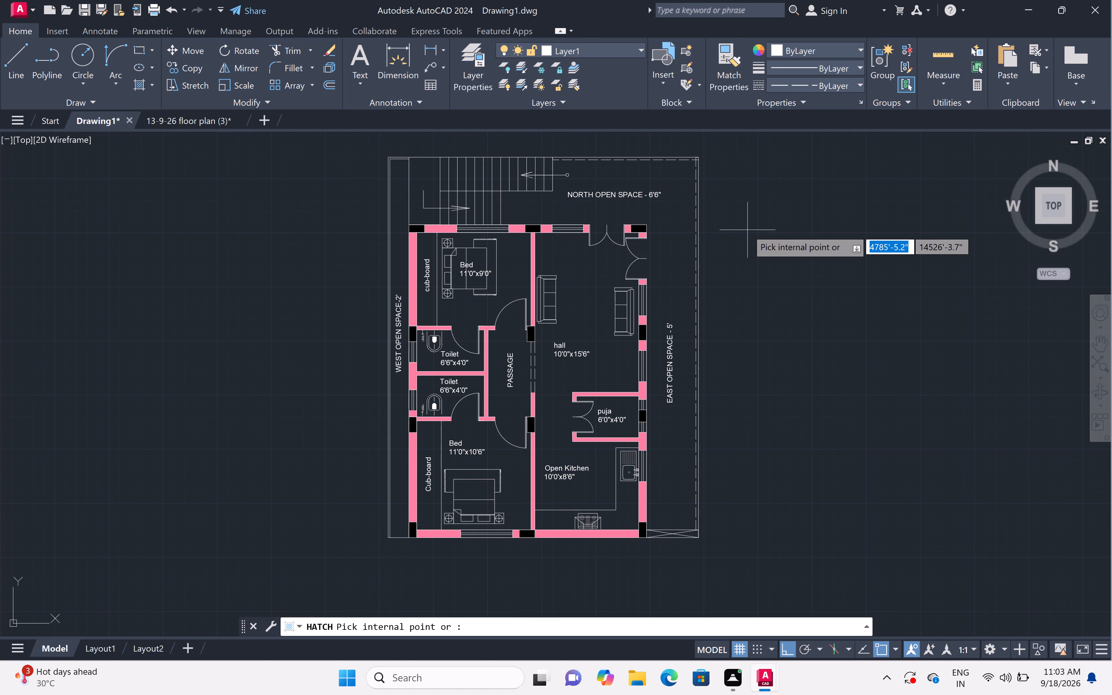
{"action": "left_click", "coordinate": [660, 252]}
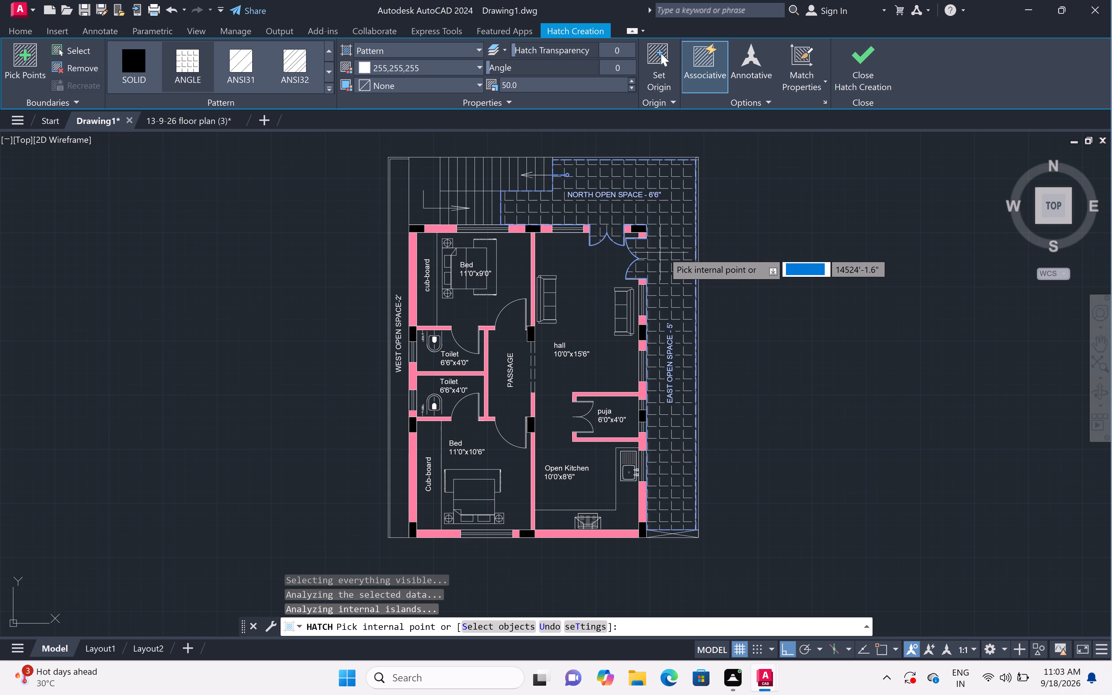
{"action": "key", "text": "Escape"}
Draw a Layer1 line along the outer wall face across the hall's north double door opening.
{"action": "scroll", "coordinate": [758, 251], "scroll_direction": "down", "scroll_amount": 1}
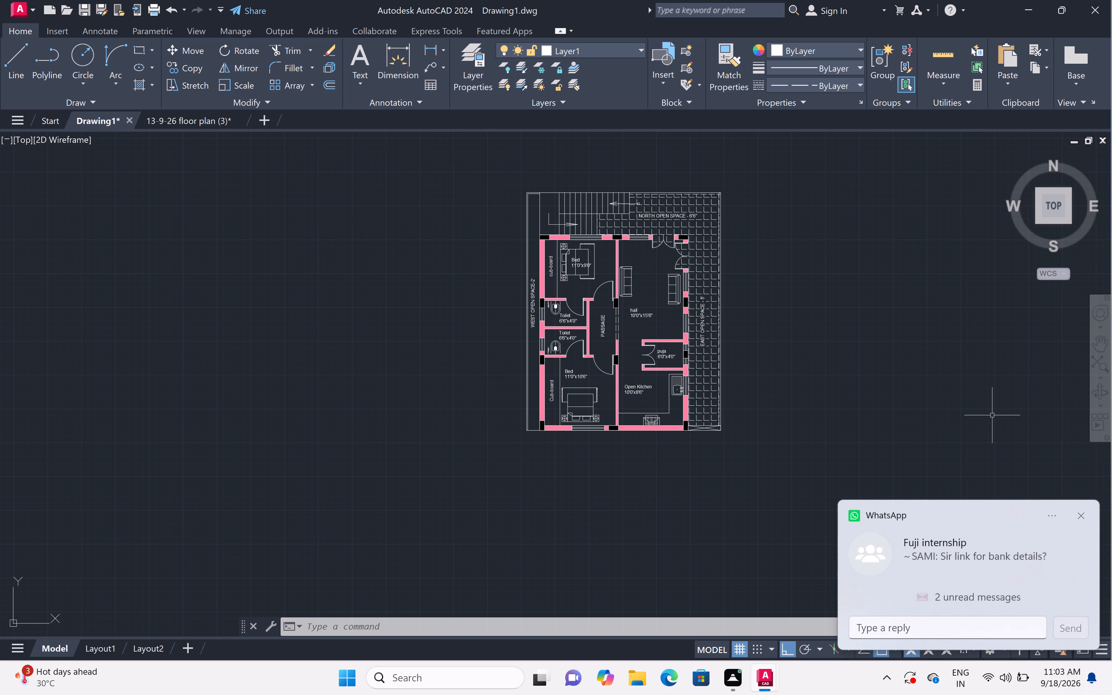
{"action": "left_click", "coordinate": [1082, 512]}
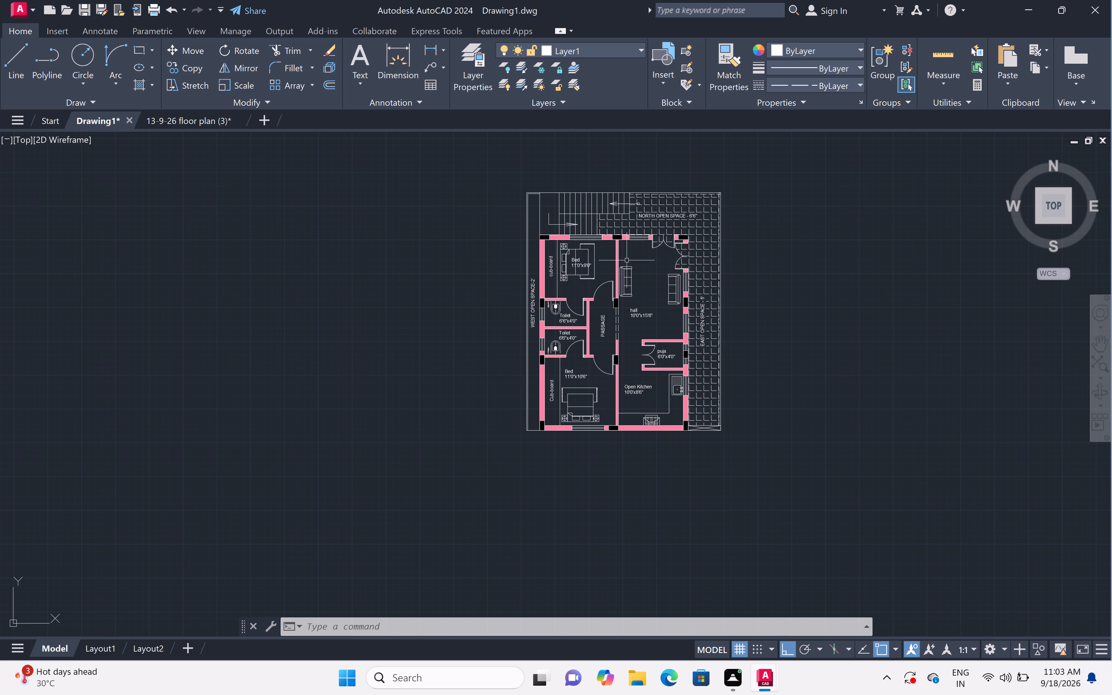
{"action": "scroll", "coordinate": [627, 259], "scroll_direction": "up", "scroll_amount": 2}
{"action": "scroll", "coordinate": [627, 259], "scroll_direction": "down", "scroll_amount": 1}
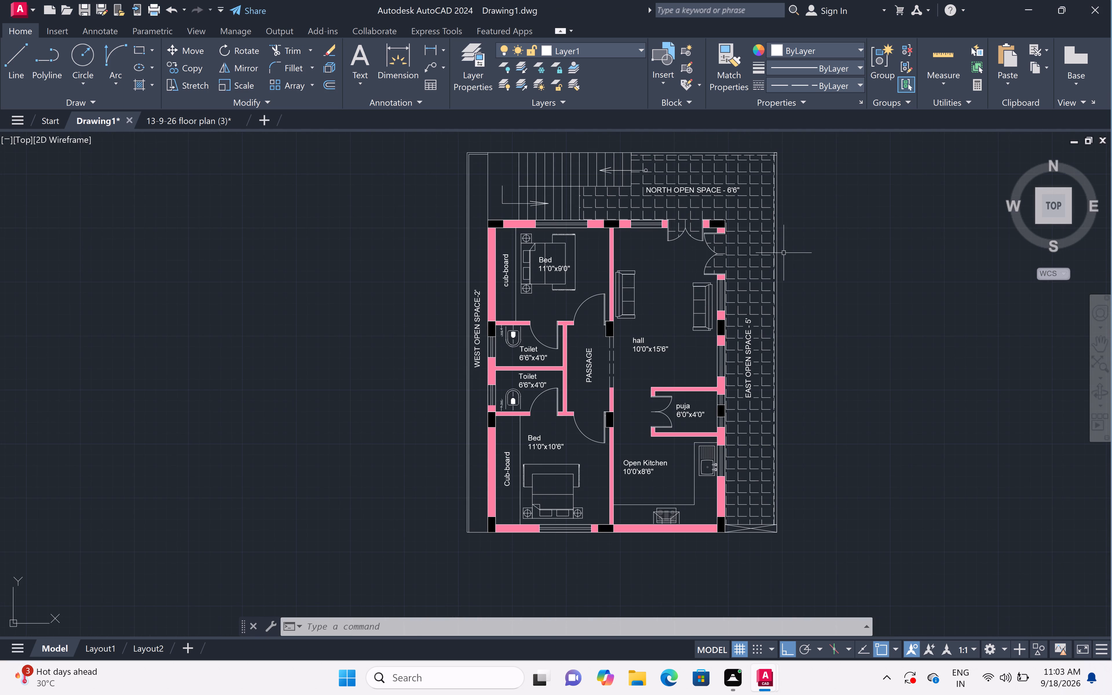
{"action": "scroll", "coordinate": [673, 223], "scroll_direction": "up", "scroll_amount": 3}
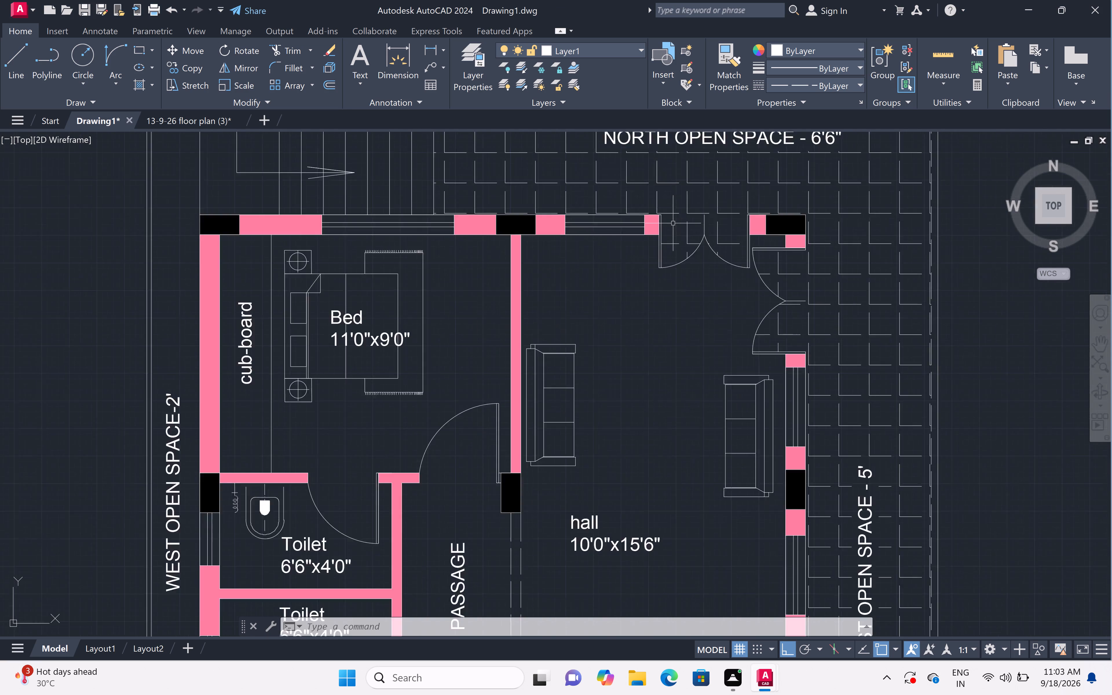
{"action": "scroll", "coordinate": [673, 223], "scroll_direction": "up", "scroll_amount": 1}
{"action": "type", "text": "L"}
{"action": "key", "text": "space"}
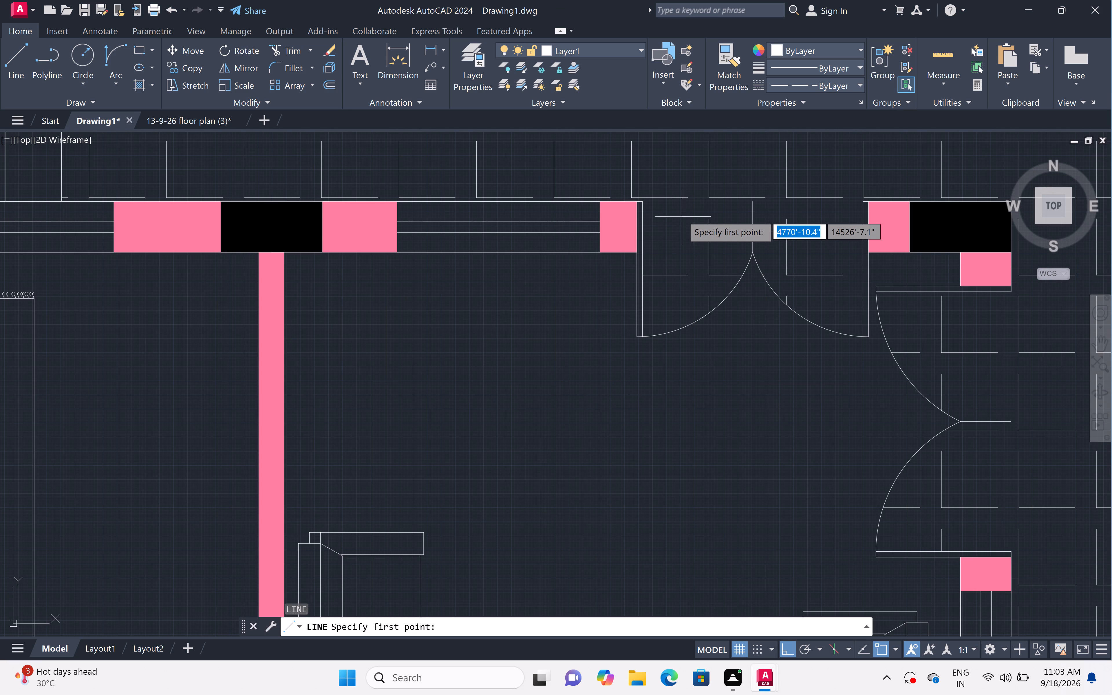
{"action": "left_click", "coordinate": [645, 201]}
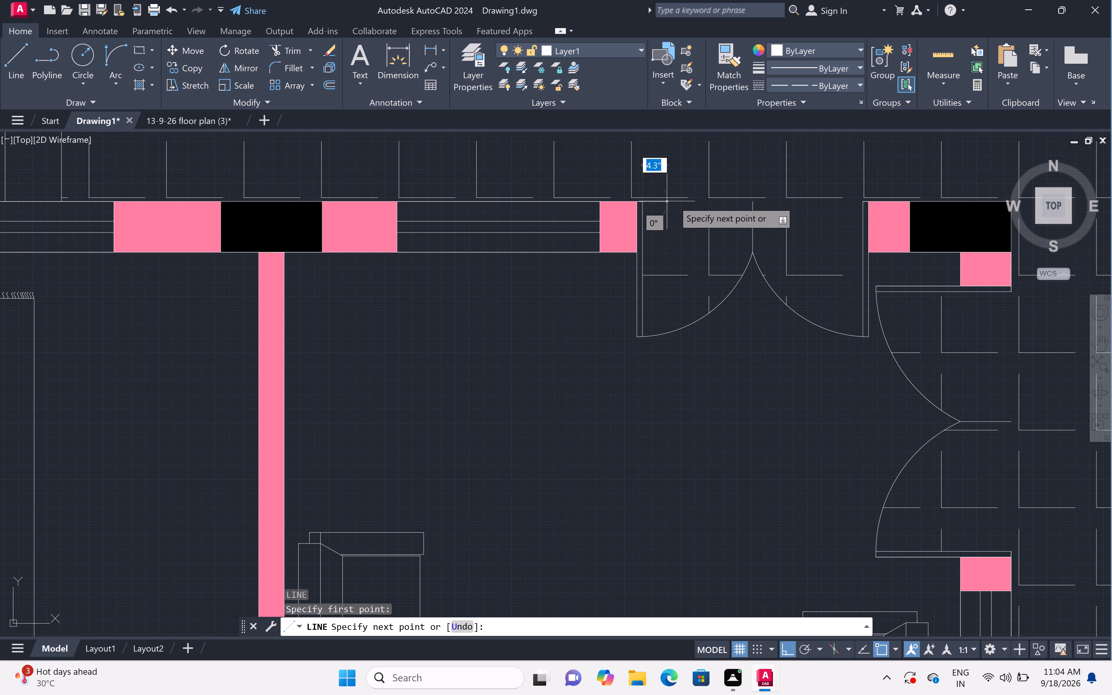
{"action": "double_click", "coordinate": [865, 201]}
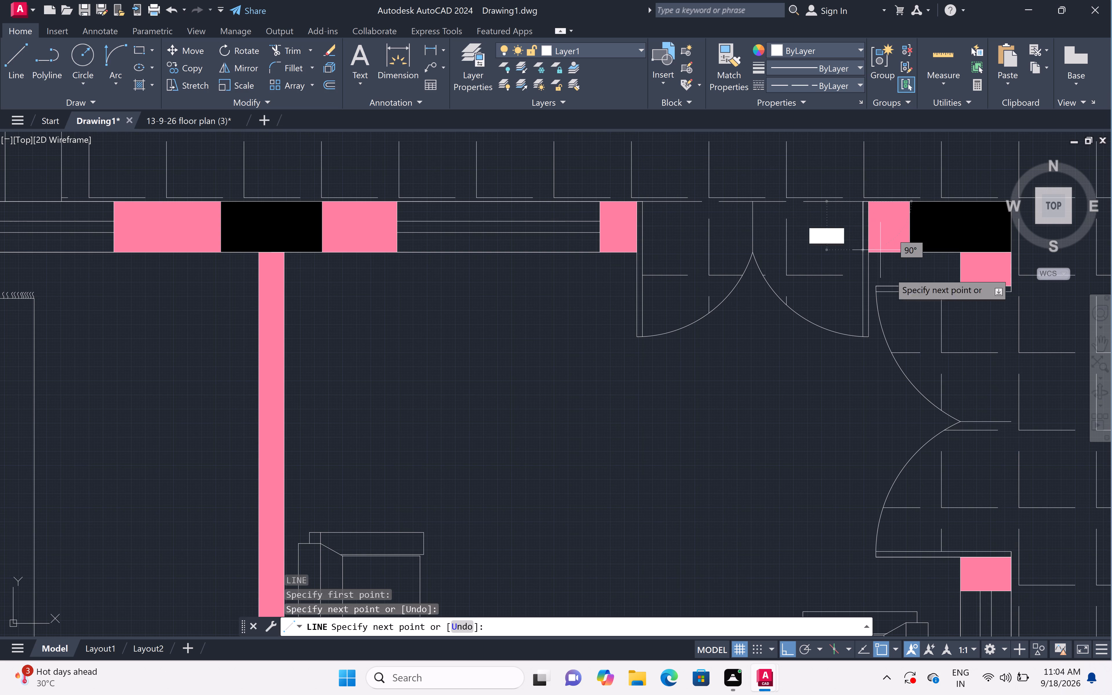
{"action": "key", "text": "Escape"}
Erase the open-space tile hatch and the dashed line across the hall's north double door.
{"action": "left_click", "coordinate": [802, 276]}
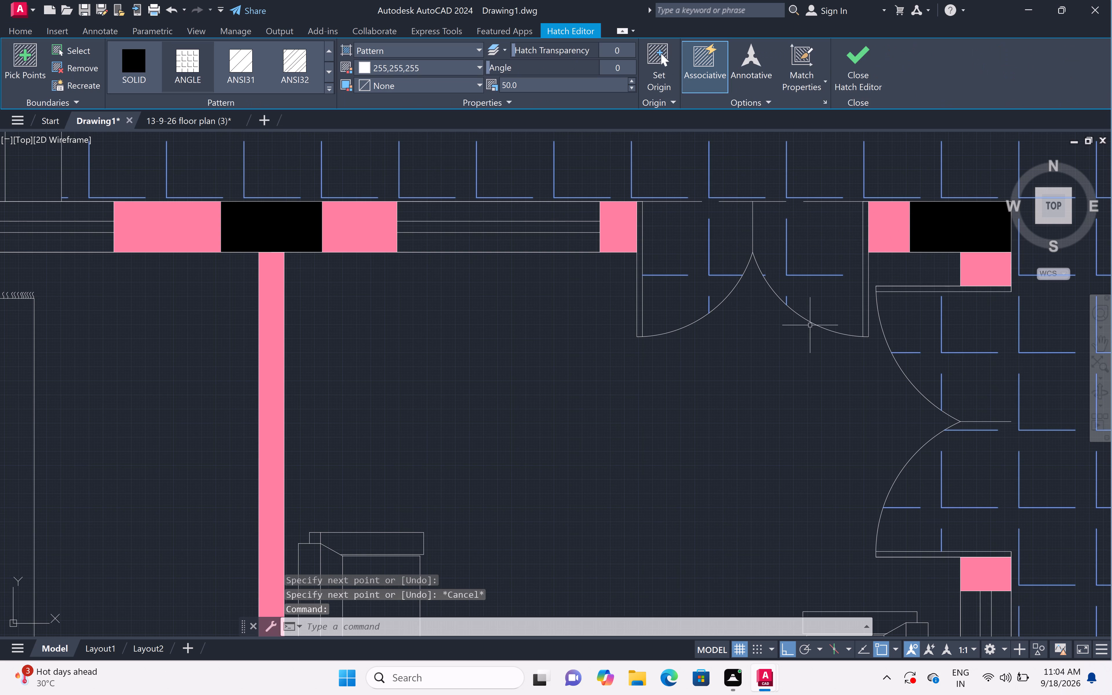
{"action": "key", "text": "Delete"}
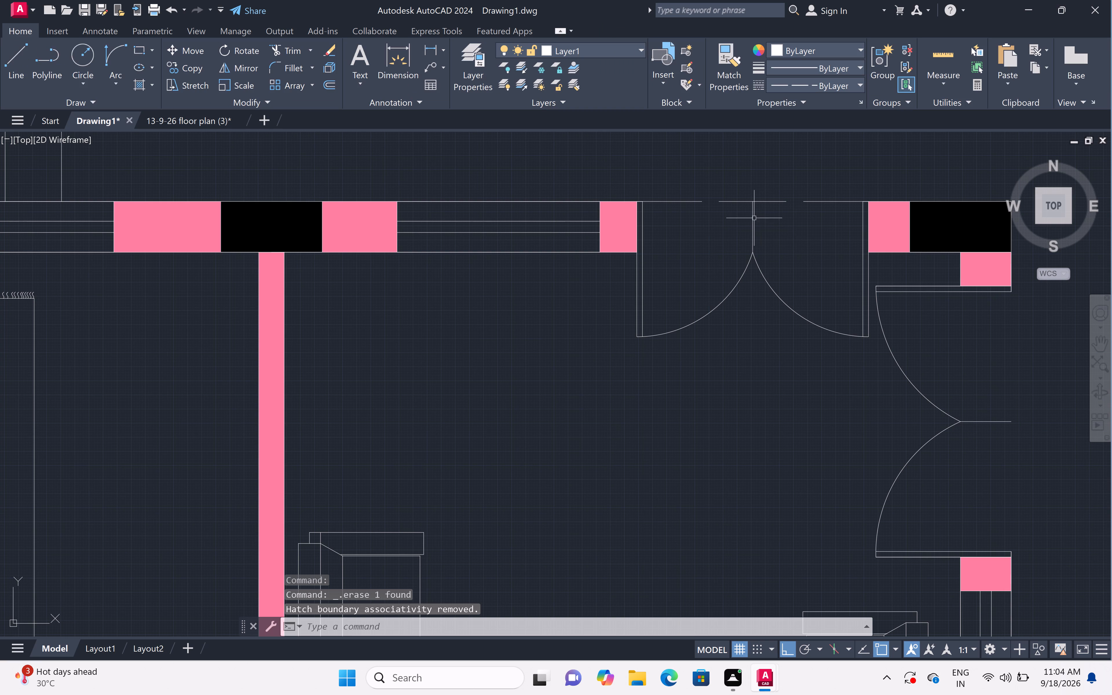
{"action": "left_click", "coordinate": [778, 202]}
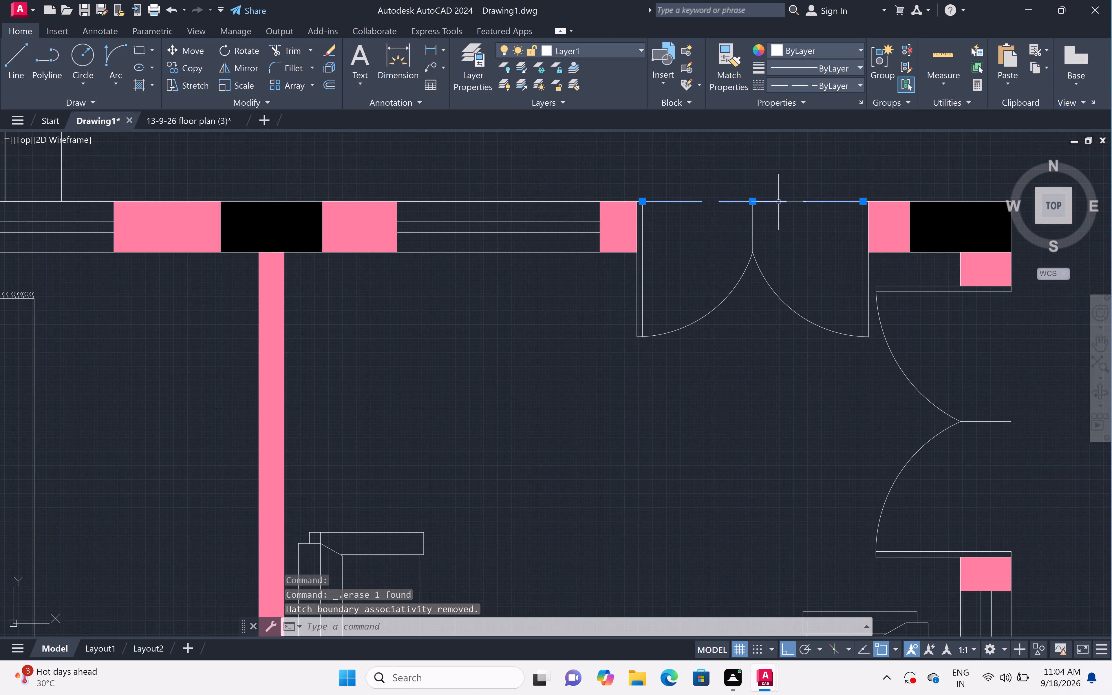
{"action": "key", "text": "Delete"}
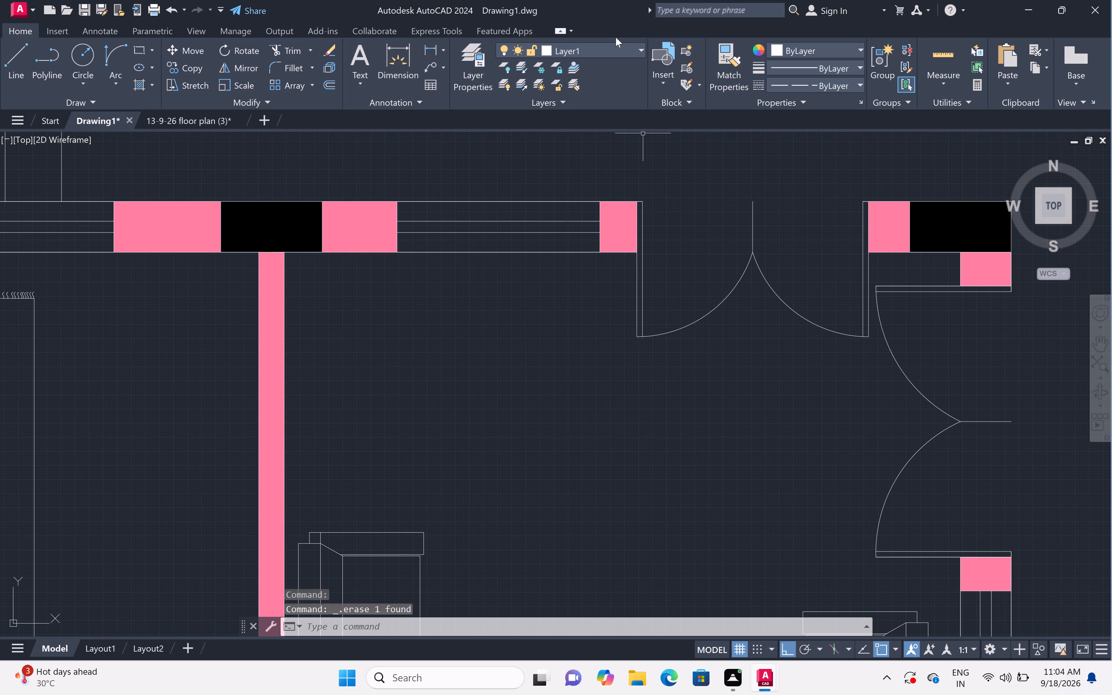
Make layer 0 current and draw a line across the hall's north double door opening along the outer wall face.
{"action": "left_click", "coordinate": [640, 48]}
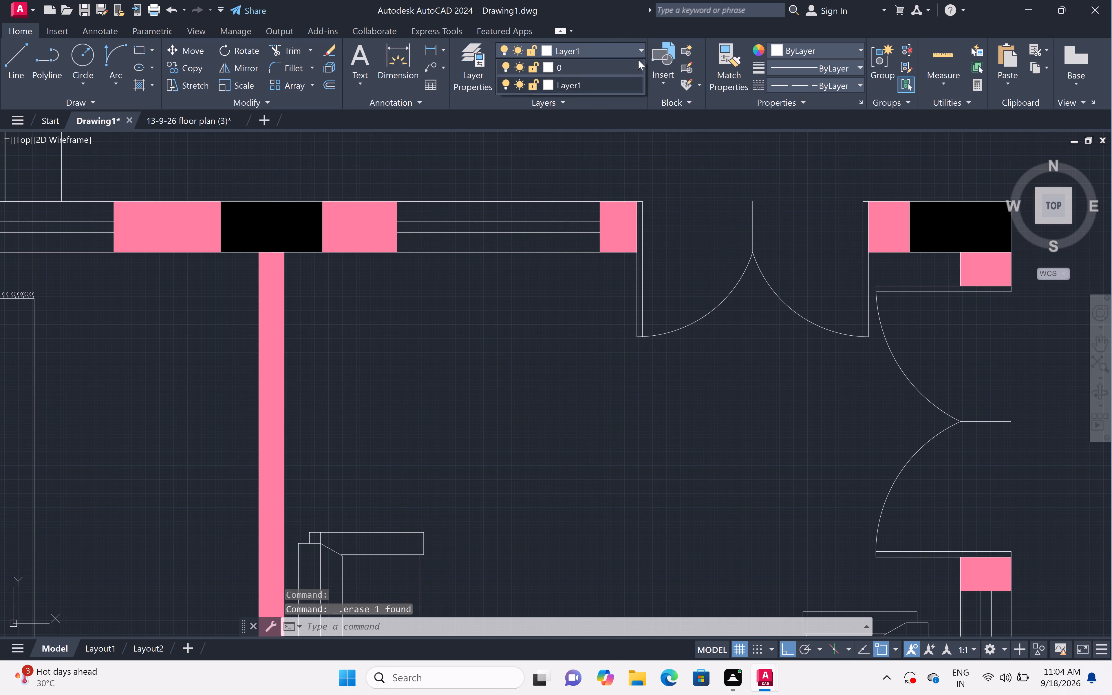
{"action": "left_click", "coordinate": [638, 63]}
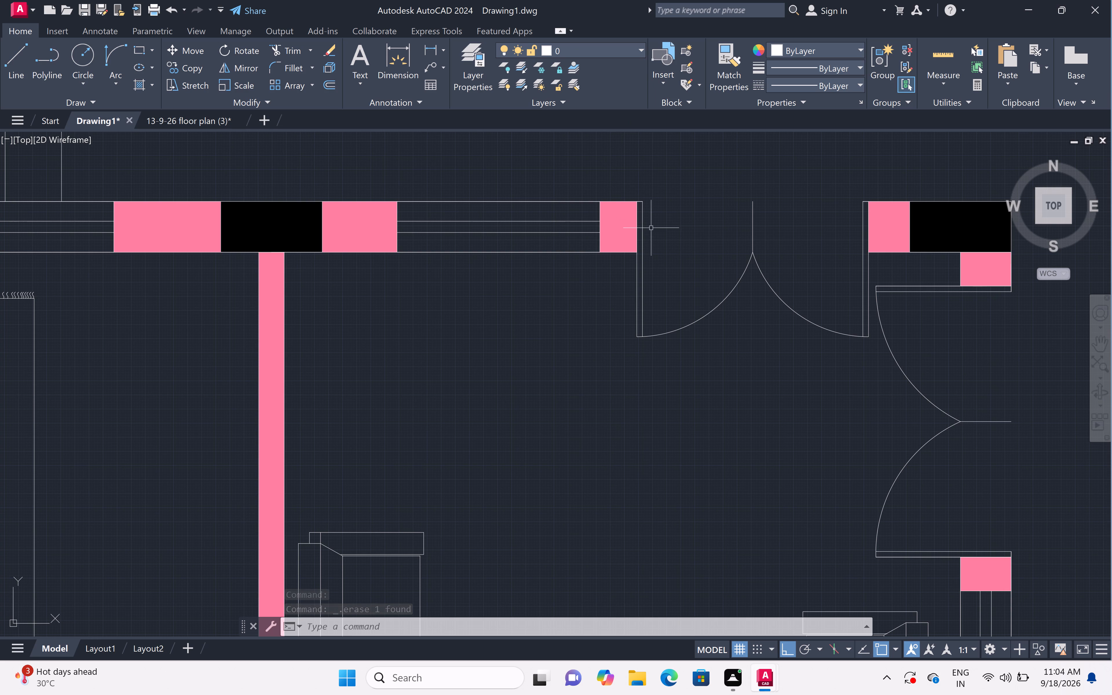
{"action": "type", "text": "L"}
{"action": "key", "text": "space"}
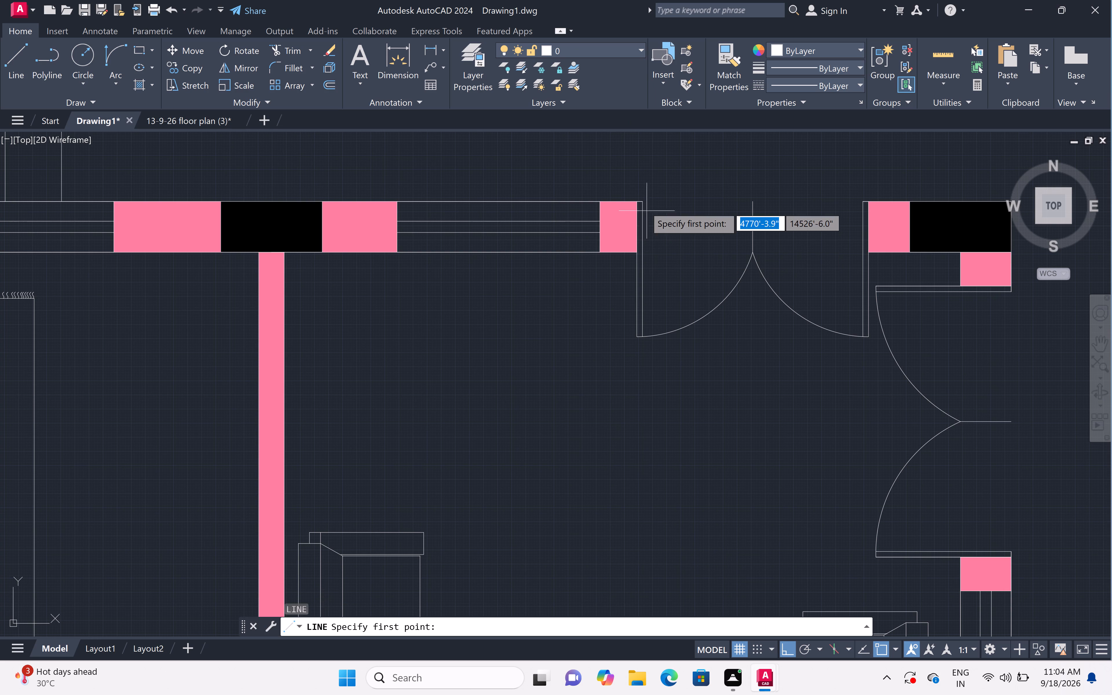
{"action": "left_click", "coordinate": [644, 205]}
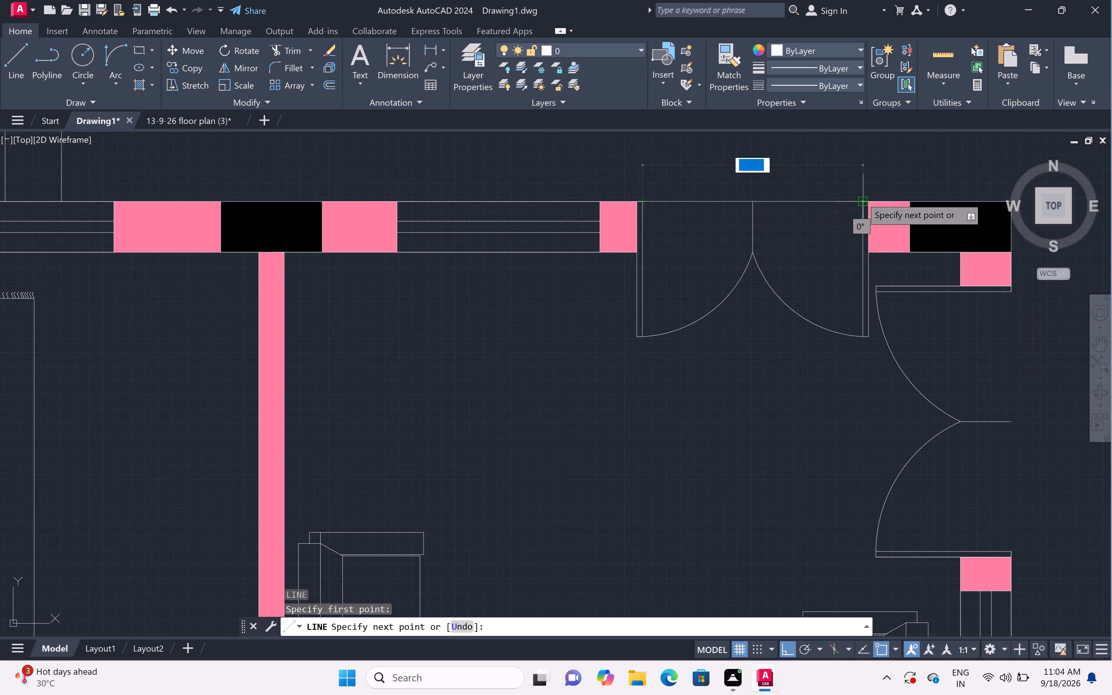
{"action": "left_click", "coordinate": [862, 198]}
{"action": "key", "text": "space"}
Draw a line across the hall's east double door opening, from jamb to jamb along the outer wall face.
{"action": "scroll", "coordinate": [861, 196], "scroll_direction": "down", "scroll_amount": 4}
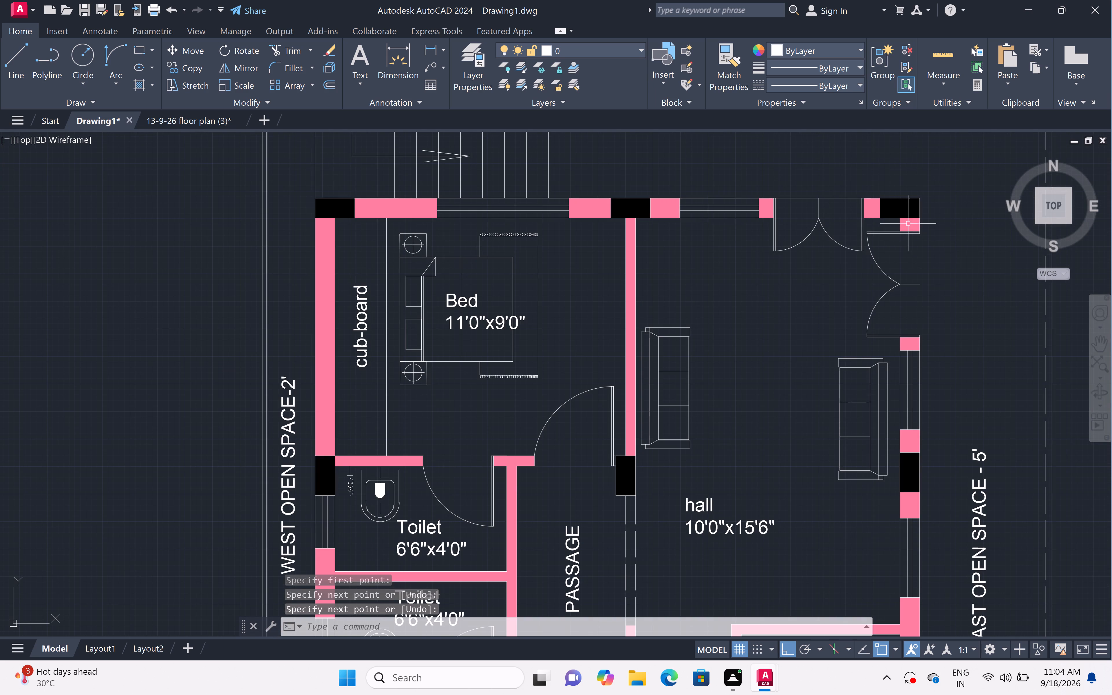
{"action": "scroll", "coordinate": [975, 302], "scroll_direction": "up", "scroll_amount": 1}
{"action": "type", "text": "L"}
{"action": "key", "text": "space"}
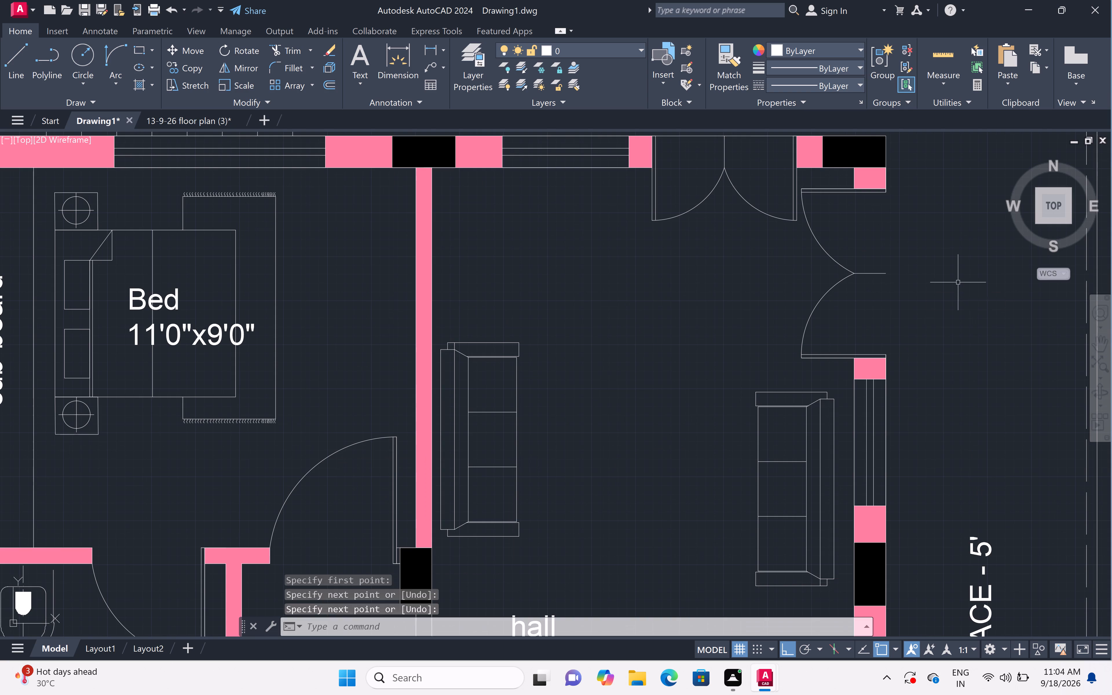
{"action": "left_click", "coordinate": [884, 195]}
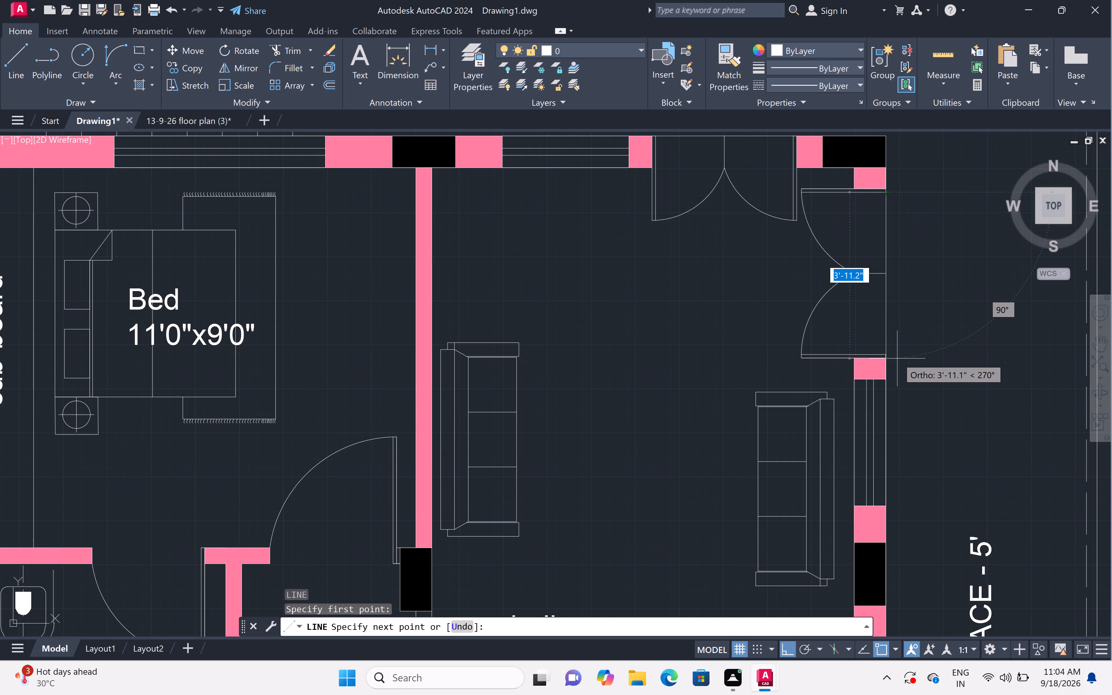
{"action": "left_click", "coordinate": [886, 353]}
{"action": "key", "text": "space"}
Hatch the north and east open spaces with the tile pattern at scale 50 on layer 0.
{"action": "scroll", "coordinate": [918, 303], "scroll_direction": "down", "scroll_amount": 3}
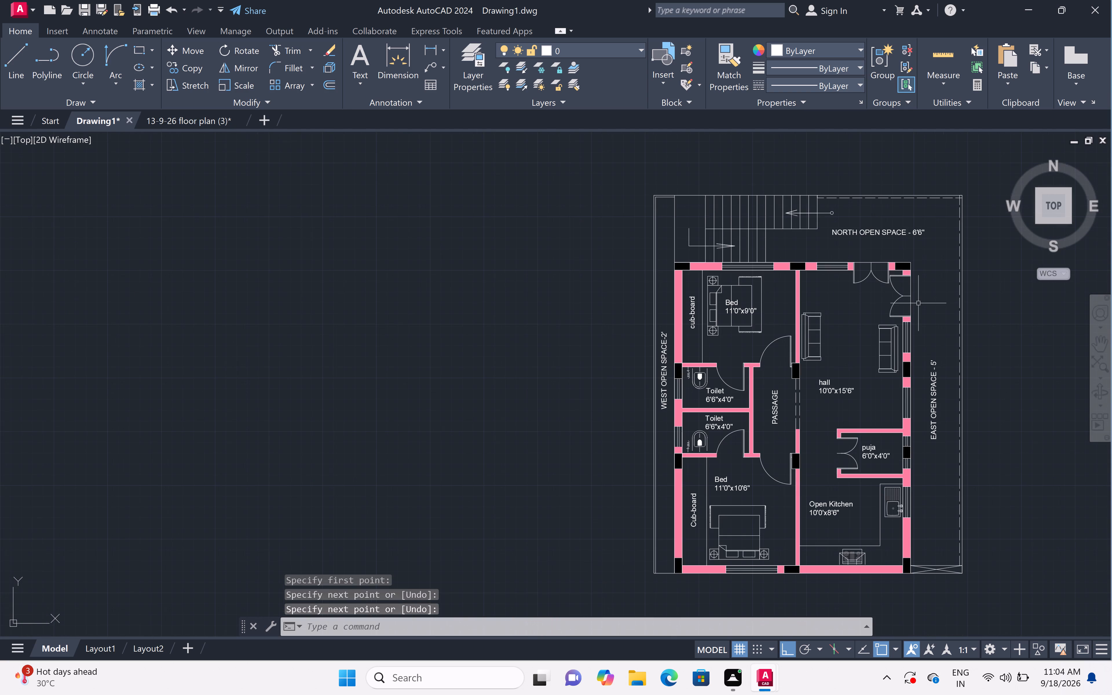
{"action": "type", "text": "H"}
{"action": "key", "text": "space"}
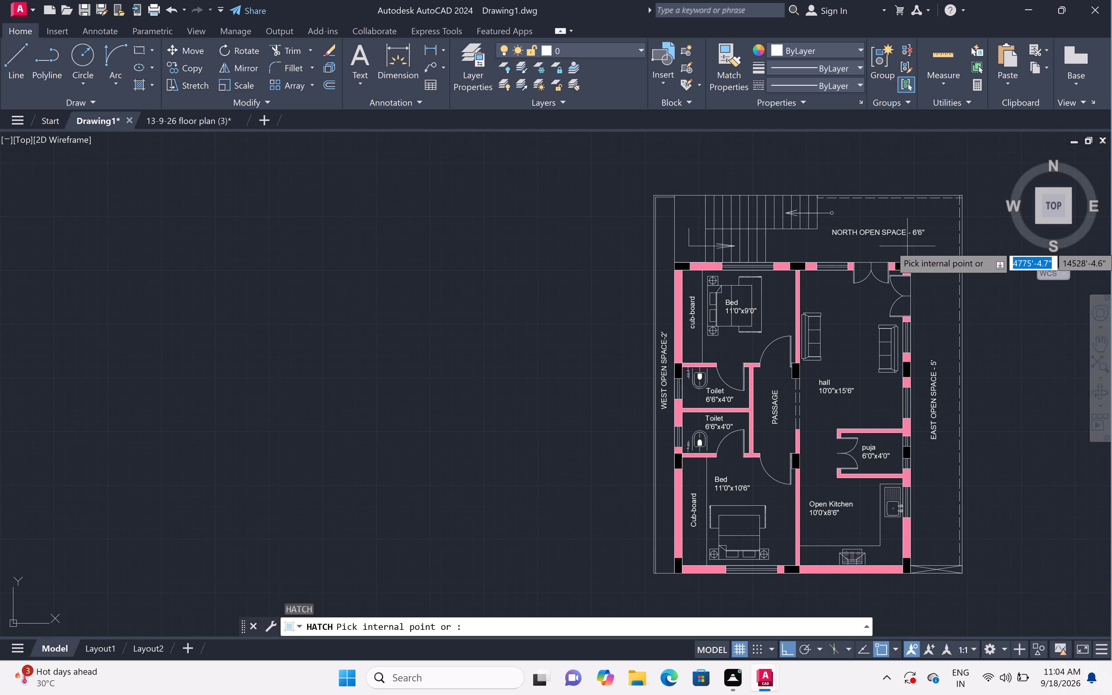
{"action": "left_click", "coordinate": [902, 253]}
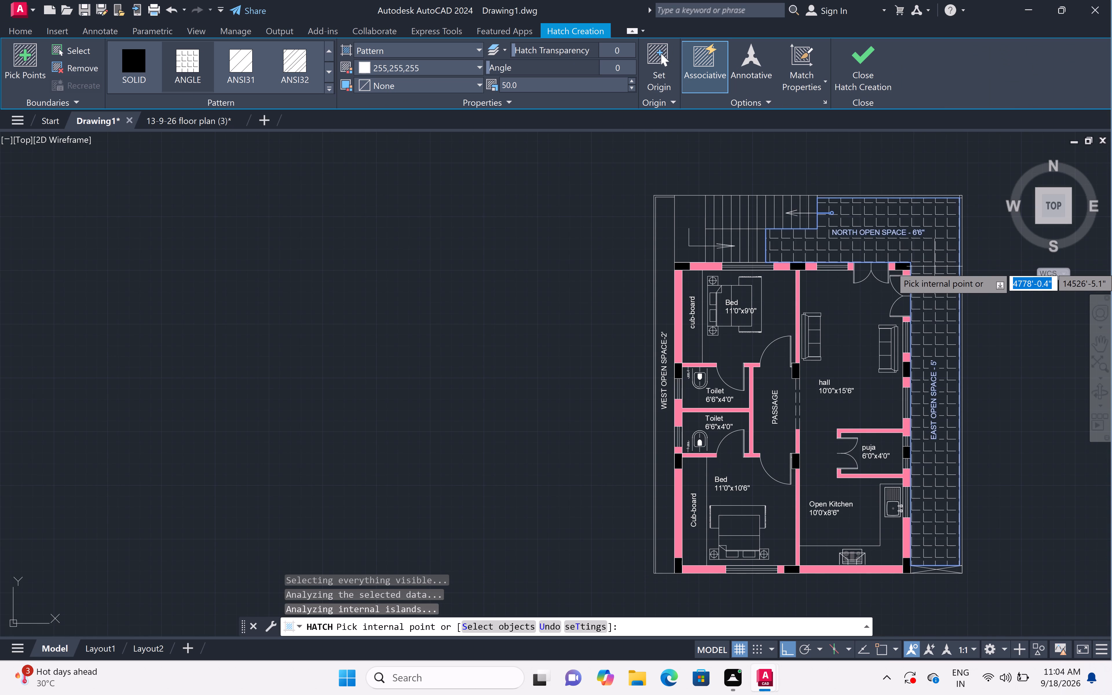
{"action": "key", "text": "Escape"}
Set the Standard dimension style's primary units to Engineering format with 0'-0.0" precision.
{"action": "scroll", "coordinate": [928, 263], "scroll_direction": "down", "scroll_amount": 2}
{"action": "middle_click_drag", "start_coordinate": [979, 280], "coordinate": [981, 279]}
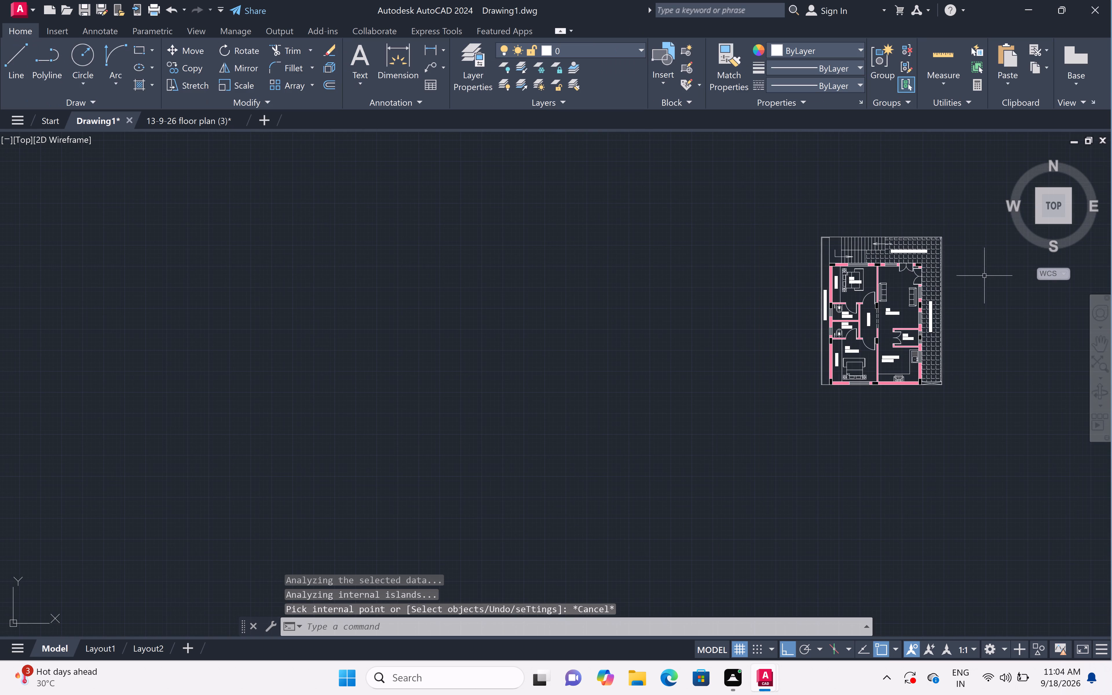
{"action": "middle_click_drag", "start_coordinate": [981, 279], "coordinate": [674, 264]}
{"action": "scroll", "coordinate": [674, 264], "scroll_direction": "up", "scroll_amount": 1}
{"action": "middle_click", "coordinate": [674, 264]}
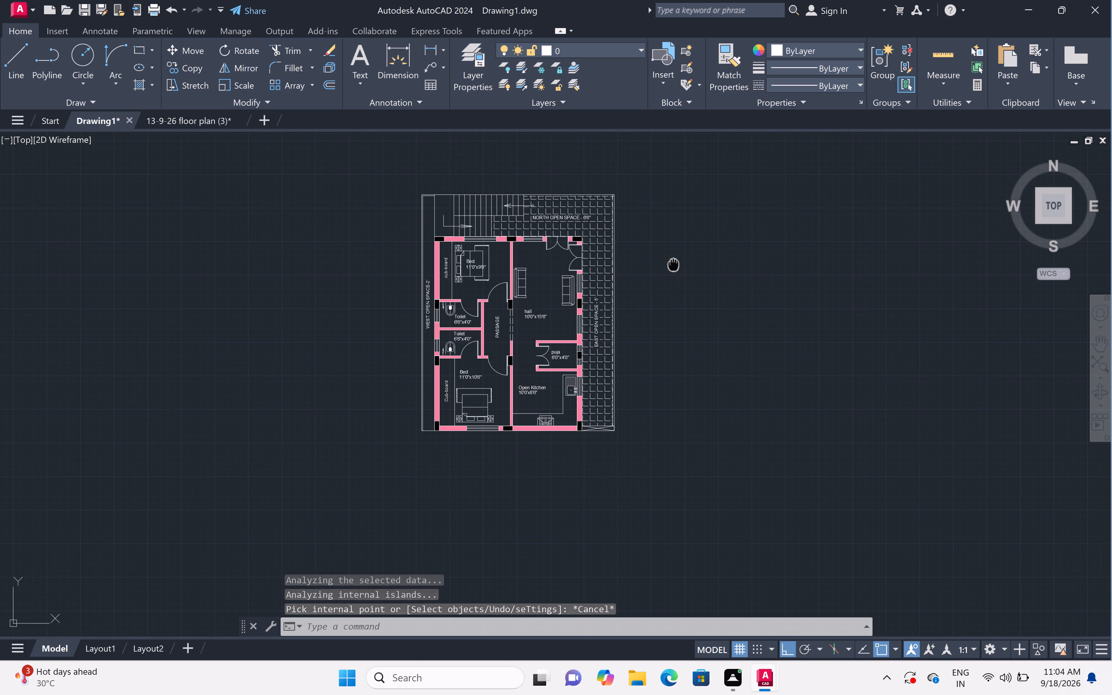
{"action": "middle_click_drag", "start_coordinate": [712, 299], "coordinate": [718, 307]}
{"action": "middle_click", "coordinate": [741, 339]}
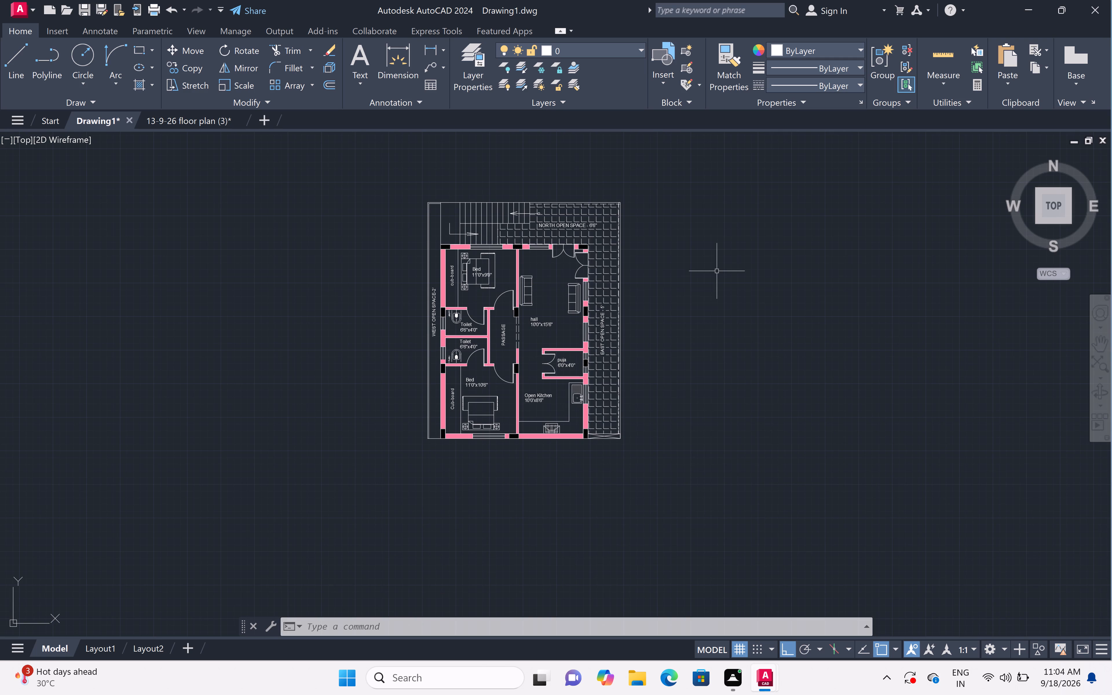
{"action": "type", "text": "DIMS"}
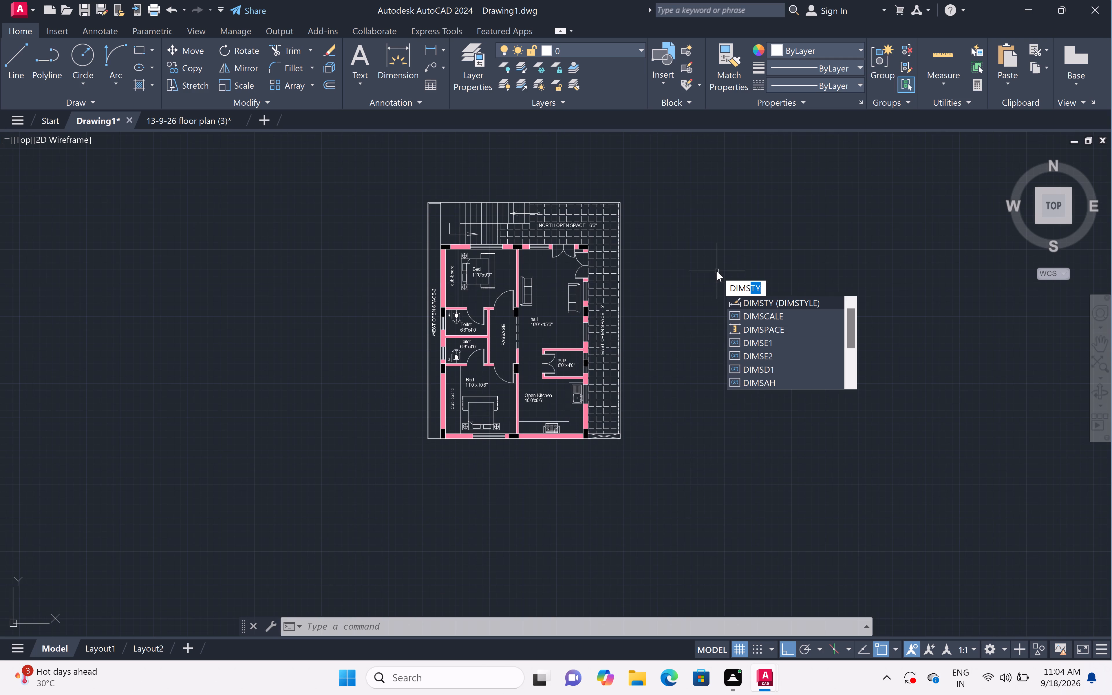
{"action": "left_click", "coordinate": [768, 299]}
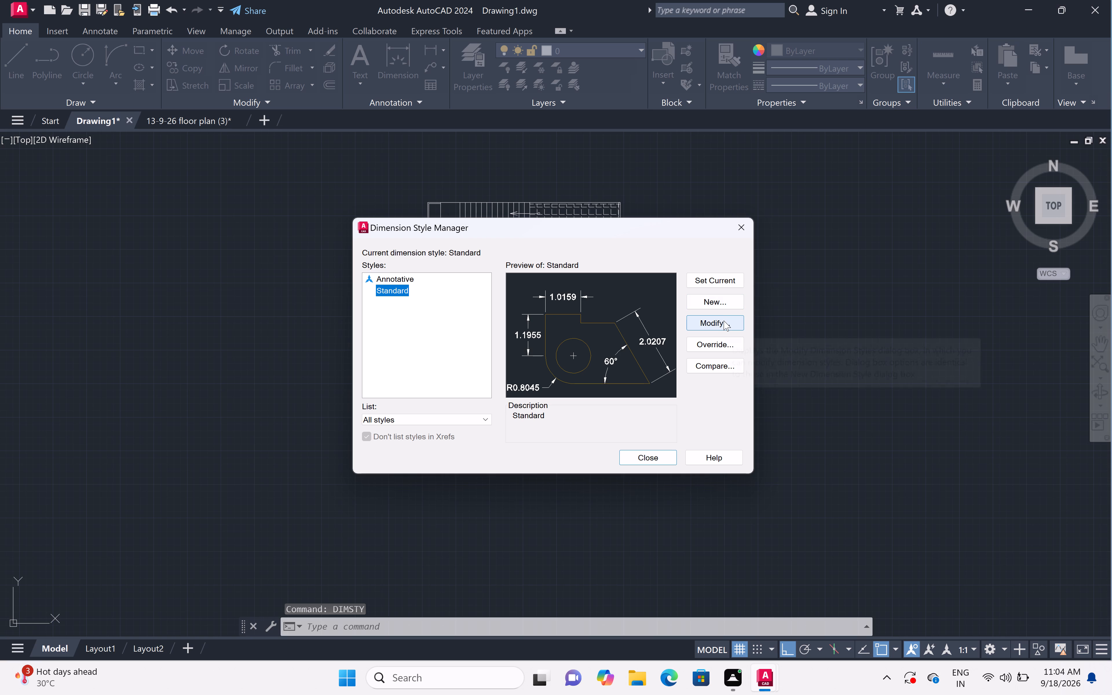
{"action": "left_click", "coordinate": [724, 321]}
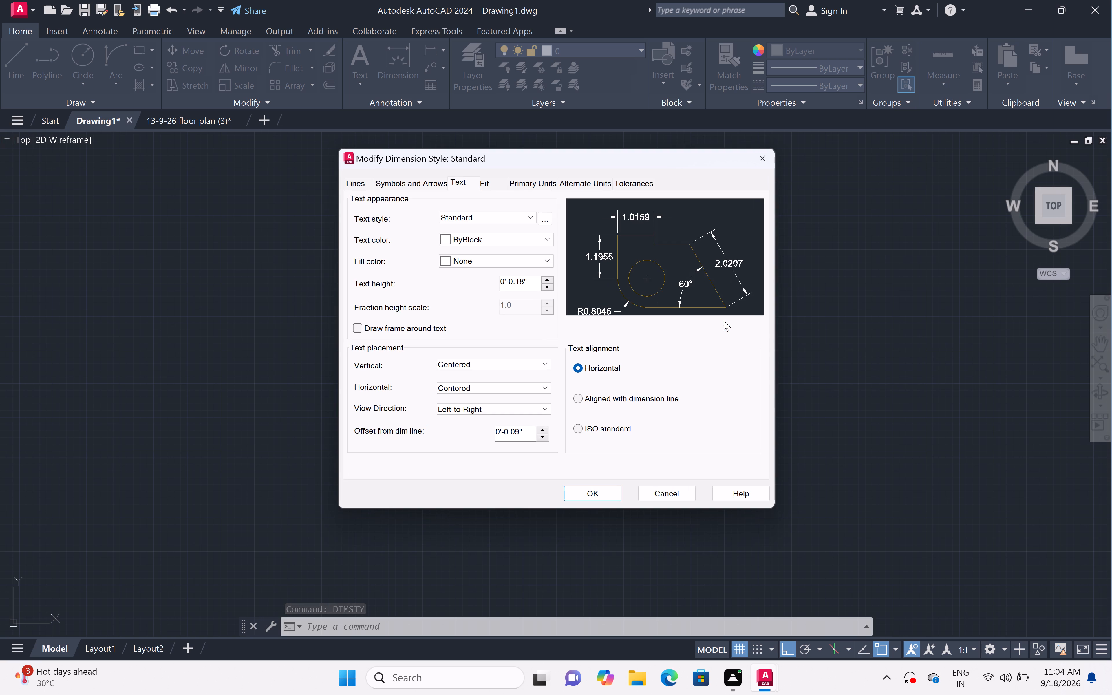
{"action": "left_click", "coordinate": [535, 181]}
{"action": "left_click", "coordinate": [547, 209]}
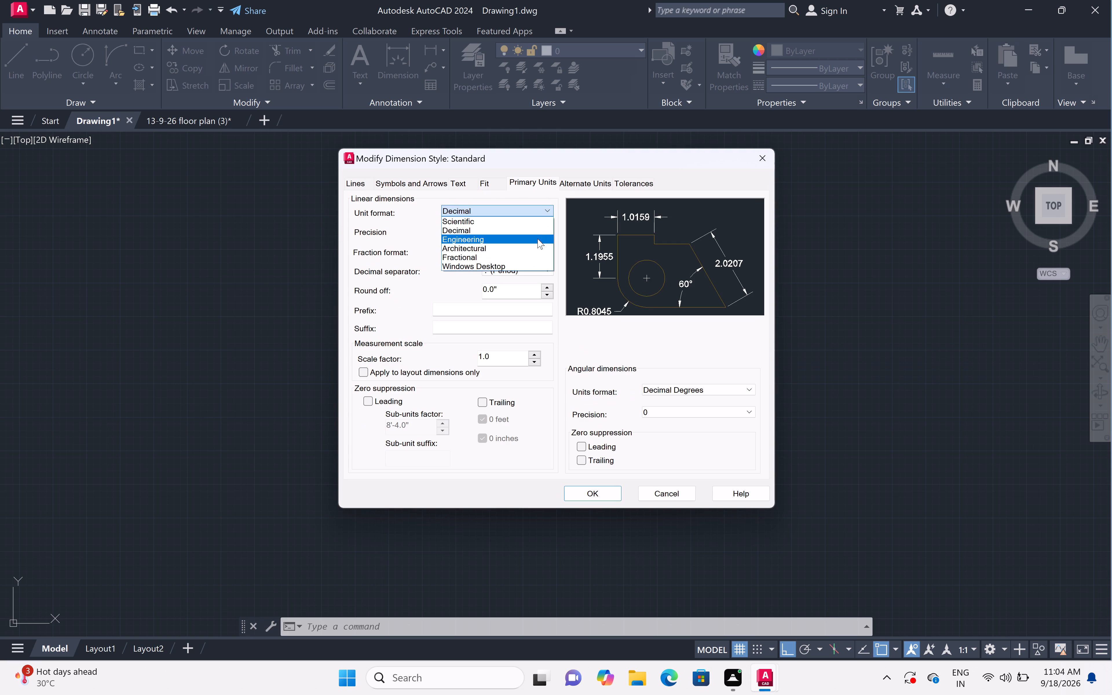
{"action": "left_click", "coordinate": [536, 239]}
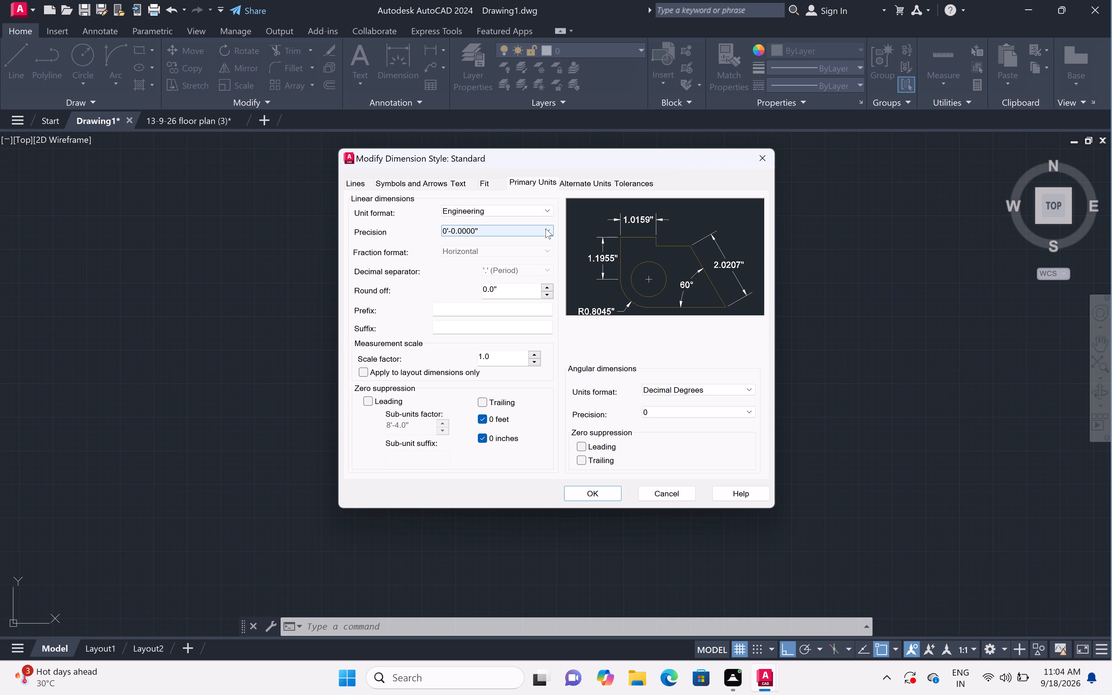
{"action": "left_click", "coordinate": [546, 228]}
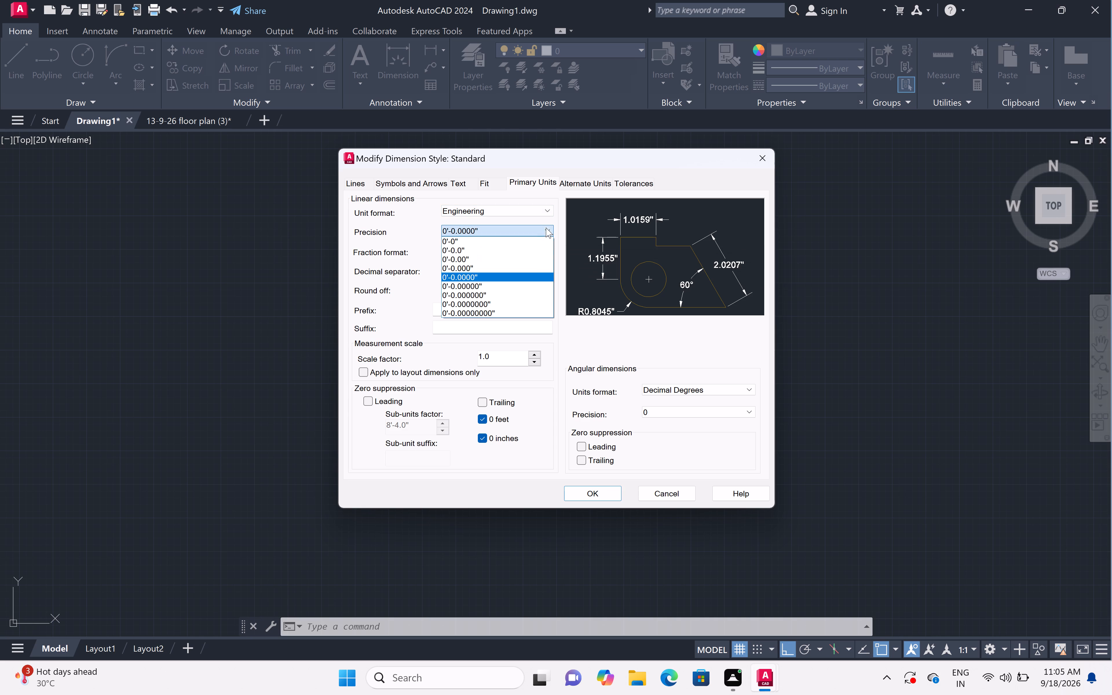
{"action": "left_click", "coordinate": [536, 251]}
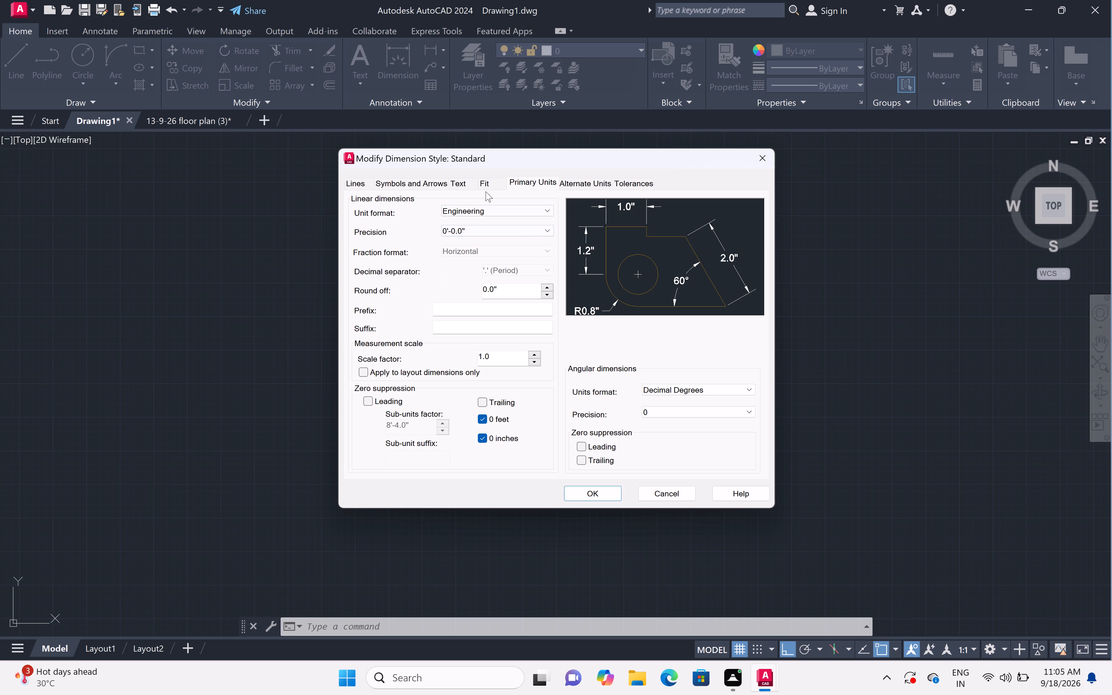
Set the Standard dimension style's text height to 6" and make that style current.
{"action": "left_click", "coordinate": [451, 179]}
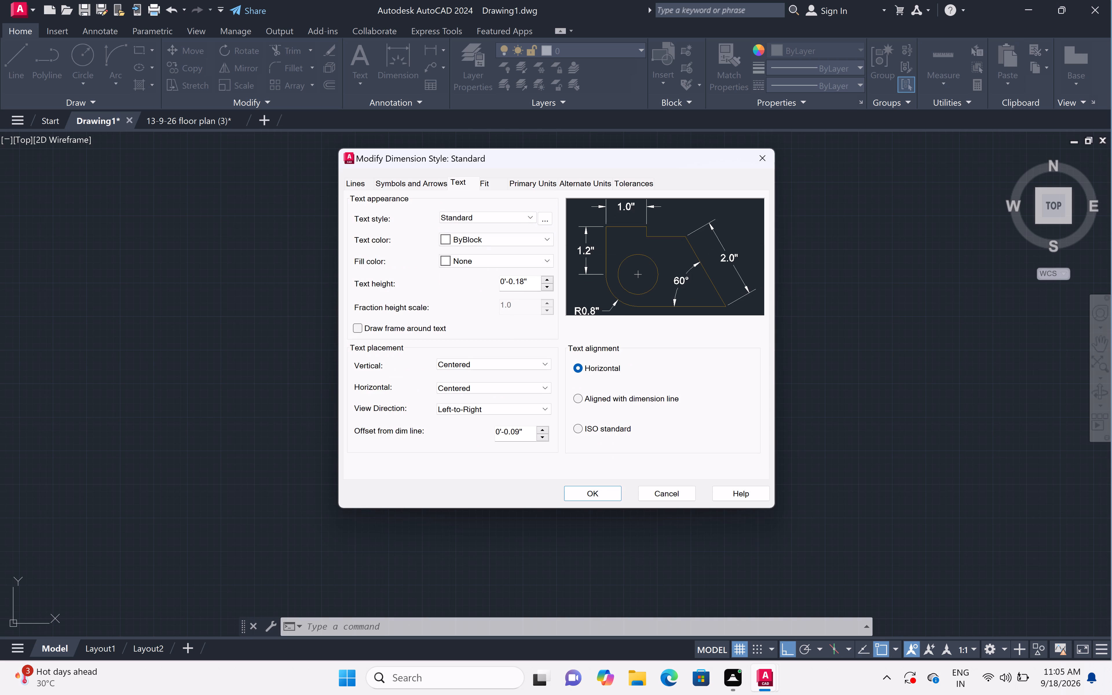
{"action": "left_click", "coordinate": [531, 281]}
{"action": "key", "text": "BackSpace"}
{"action": "key", "text": "BackSpace"}
{"action": "key", "text": "BackSpace"}
{"action": "key", "text": "BackSpace"}
{"action": "key", "text": "BackSpace"}
{"action": "key", "text": "BackSpace"}
{"action": "key", "text": "BackSpace"}
{"action": "key", "text": "BackSpace"}
{"action": "key", "text": "BackSpace"}
{"action": "key", "text": "BackSpace"}
{"action": "key", "text": "BackSpace"}
{"action": "key", "text": "BackSpace"}
{"action": "key", "text": "BackSpace"}
{"action": "key", "text": "BackSpace"}
{"action": "key", "text": "BackSpace"}
{"action": "type", "text": "6\""}
{"action": "left_click", "coordinate": [605, 490]}
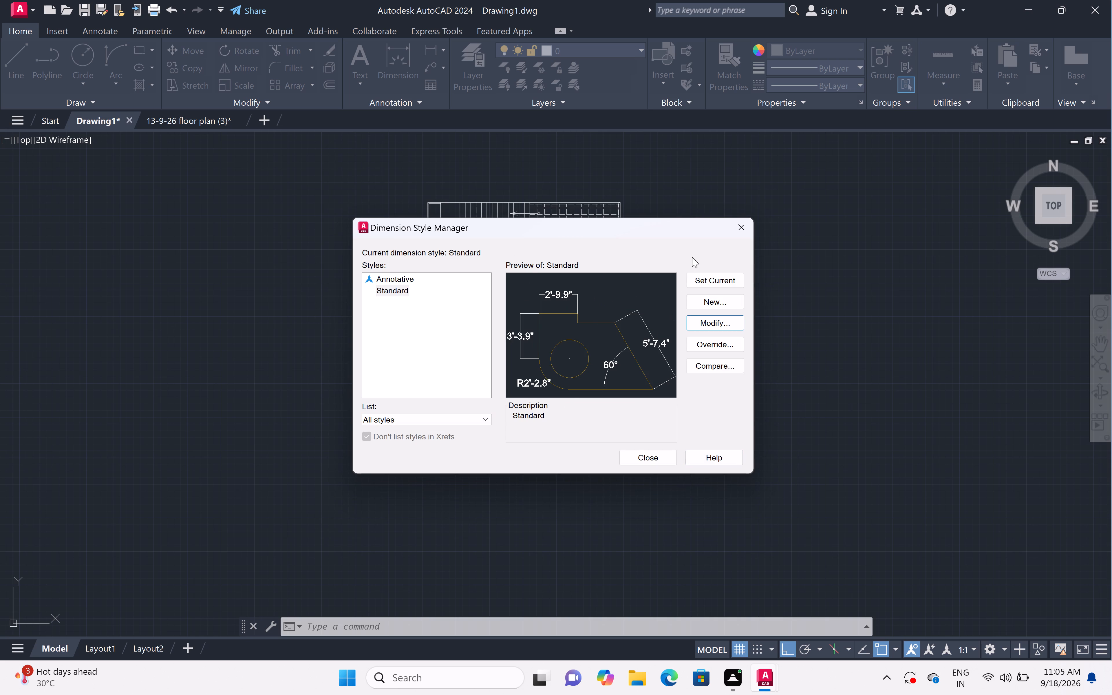
{"action": "left_click", "coordinate": [708, 279]}
{"action": "left_click", "coordinate": [652, 457]}
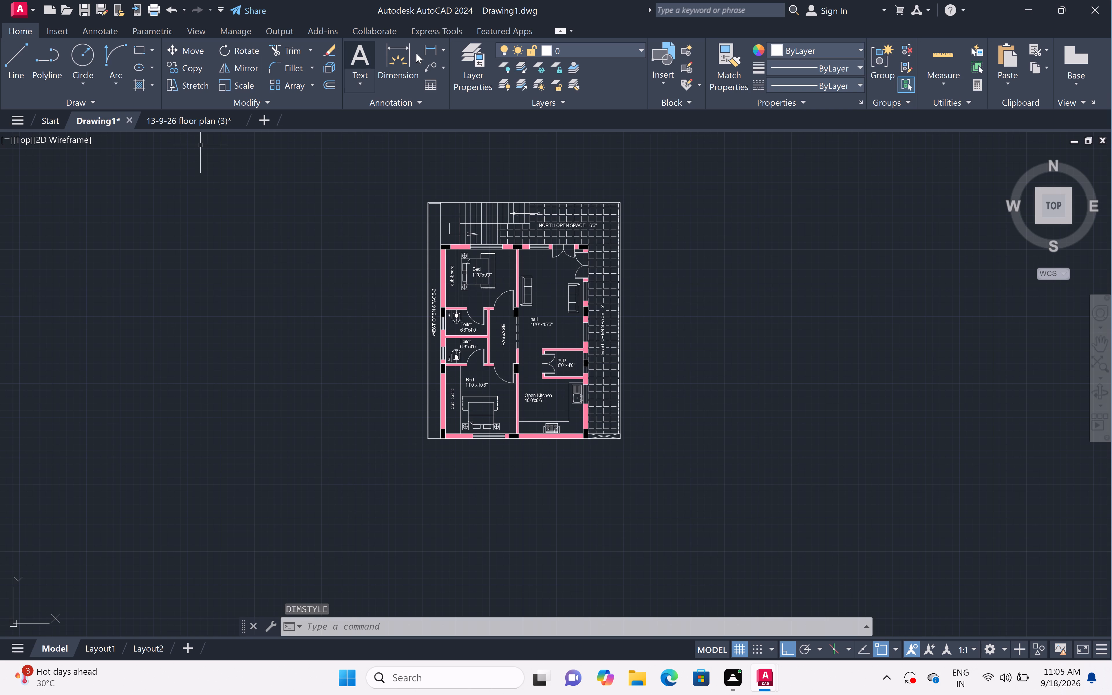
Add a linear dimension for the plot's overall width between its outer north corners, placed just beyond the north boundary.
{"action": "left_click", "coordinate": [442, 44]}
{"action": "left_click", "coordinate": [435, 76]}
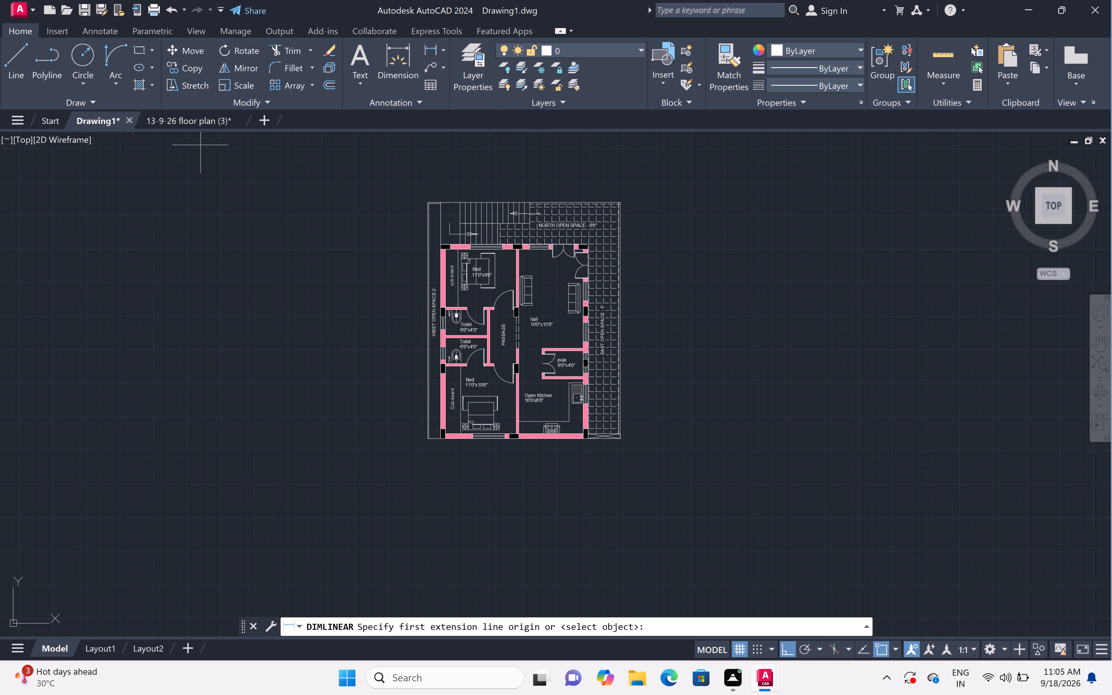
{"action": "scroll", "coordinate": [423, 203], "scroll_direction": "up", "scroll_amount": 3}
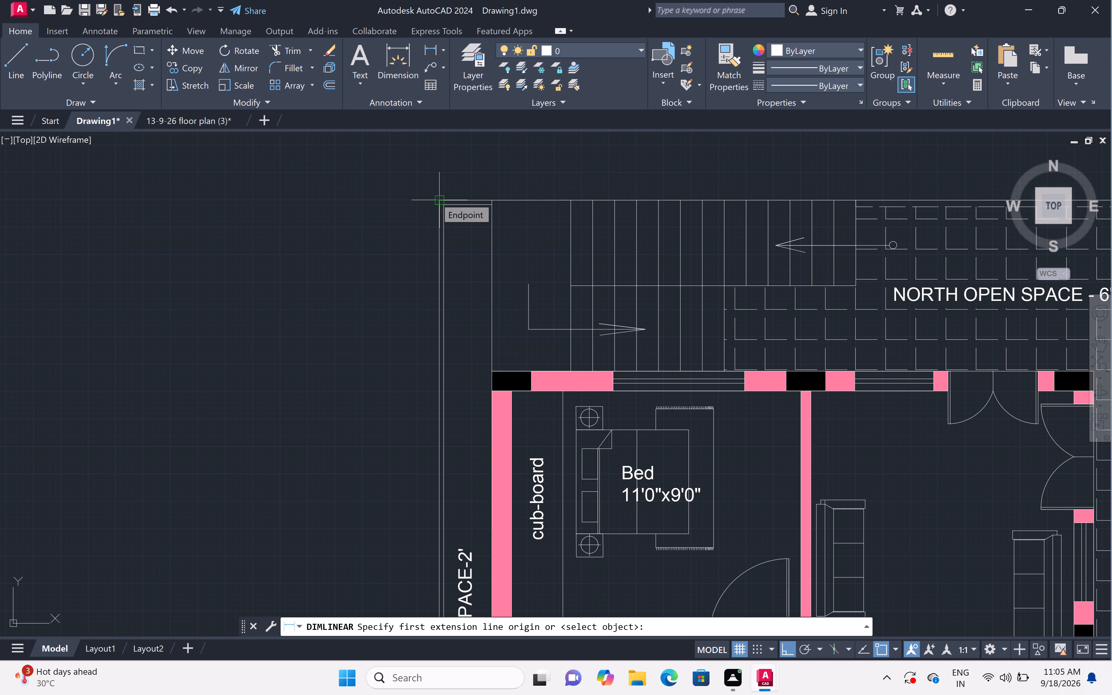
{"action": "left_click", "coordinate": [435, 198]}
{"action": "scroll", "coordinate": [485, 177], "scroll_direction": "down", "scroll_amount": 3}
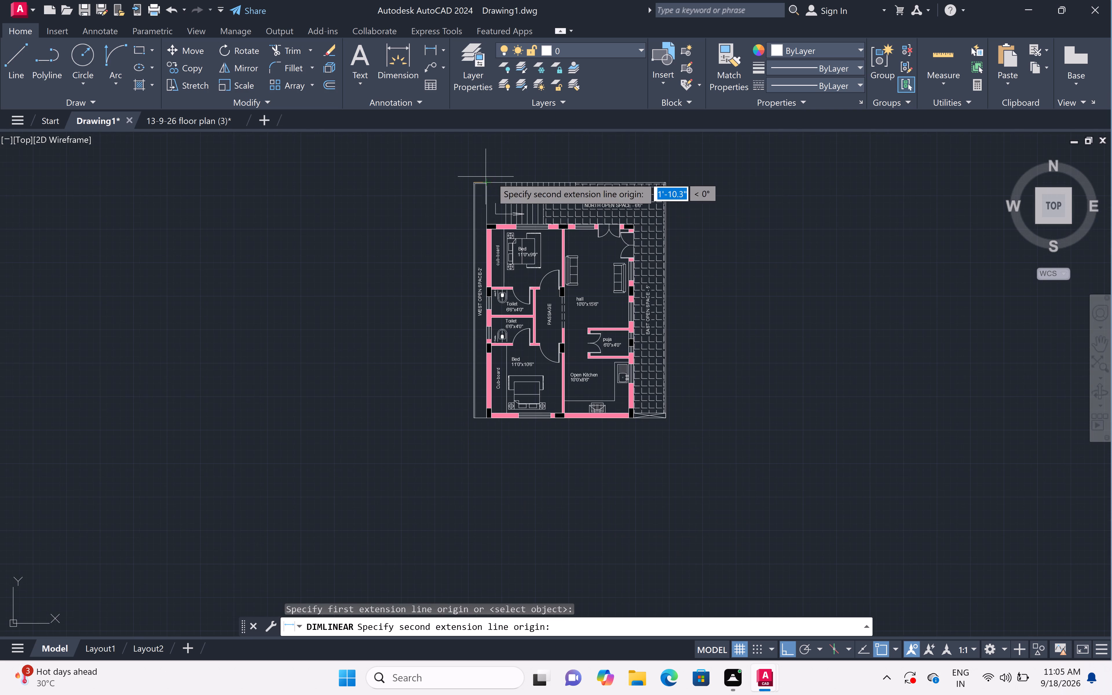
{"action": "scroll", "coordinate": [654, 173], "scroll_direction": "up", "scroll_amount": 2}
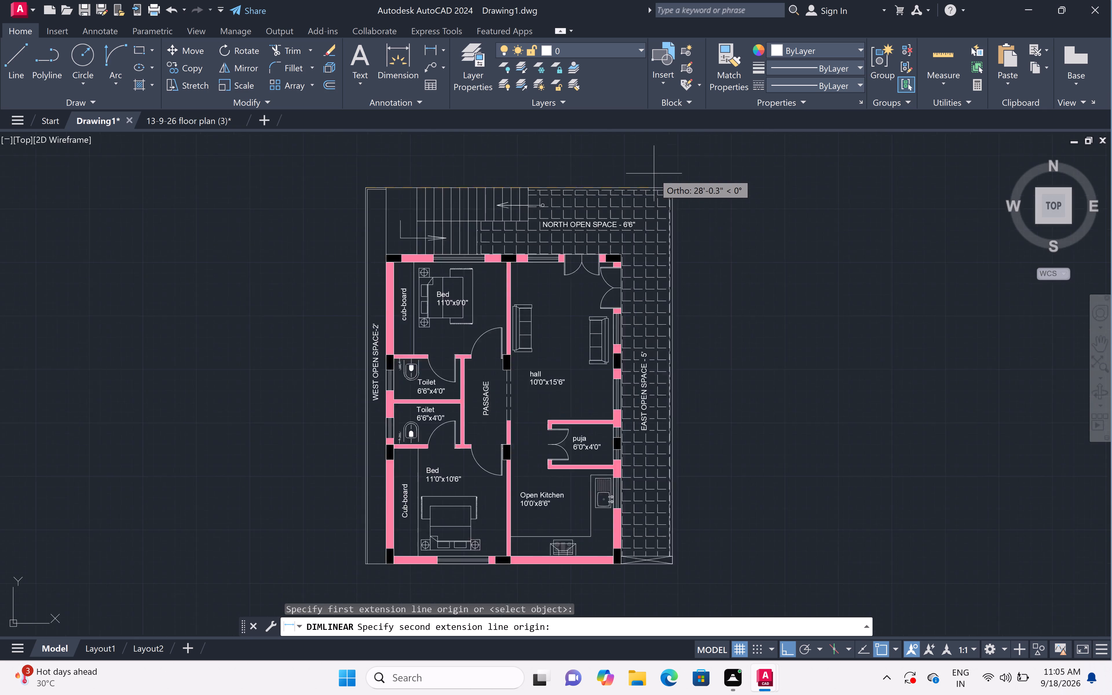
{"action": "scroll", "coordinate": [654, 173], "scroll_direction": "up", "scroll_amount": 2}
{"action": "left_click", "coordinate": [729, 228]}
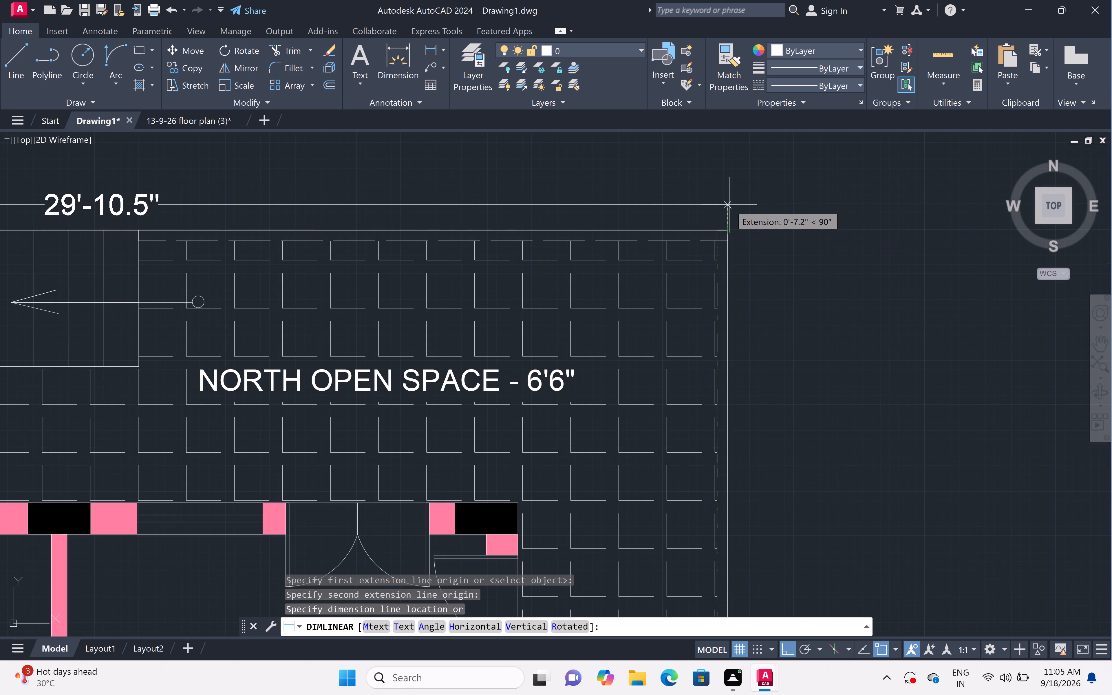
{"action": "left_click", "coordinate": [733, 175]}
Add a linear dimension for the plot's overall length between its outer west corners, placed outside the west boundary.
{"action": "scroll", "coordinate": [733, 175], "scroll_direction": "down", "scroll_amount": 3}
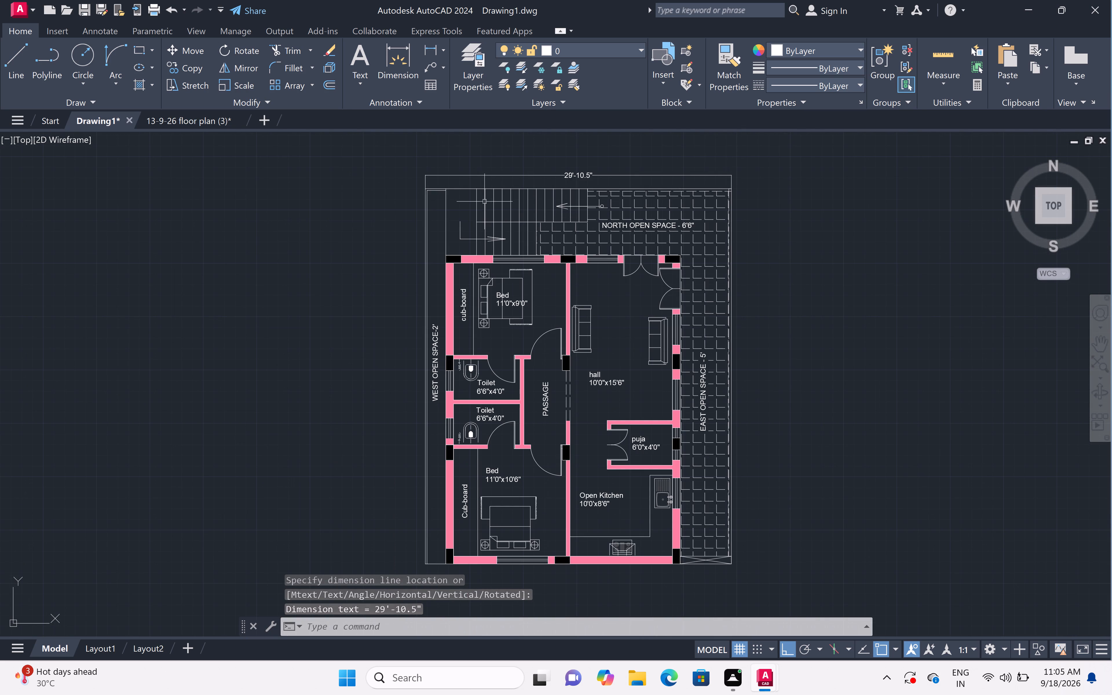
{"action": "scroll", "coordinate": [395, 97], "scroll_direction": "down", "scroll_amount": 2}
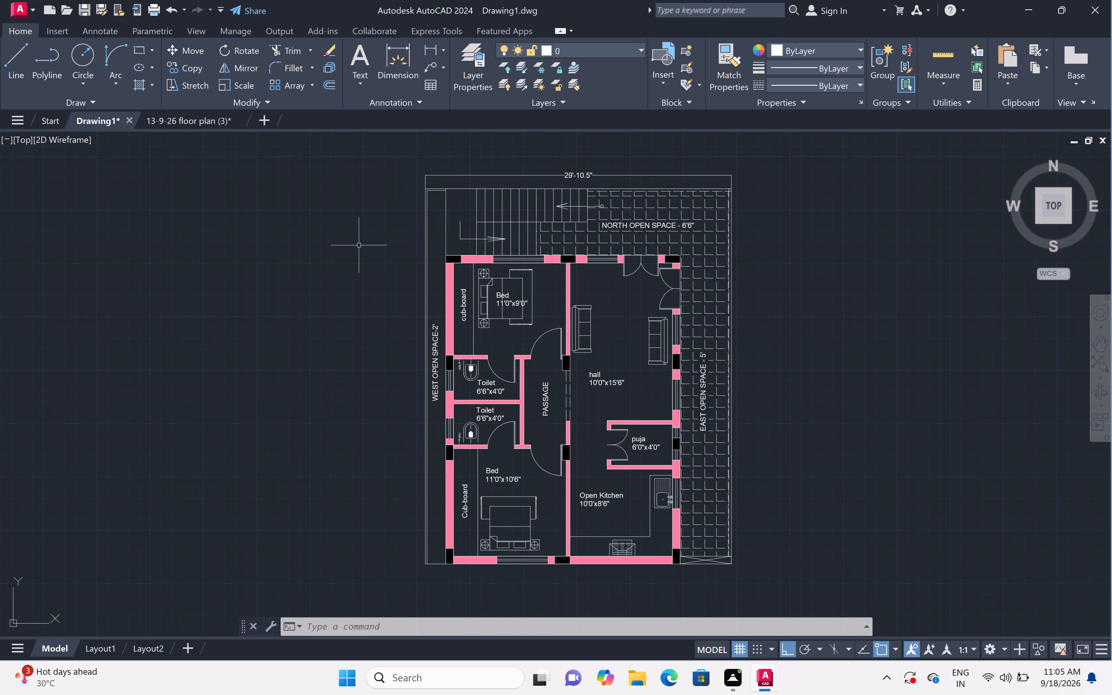
{"action": "key", "text": "space"}
{"action": "scroll", "coordinate": [420, 190], "scroll_direction": "up", "scroll_amount": 2}
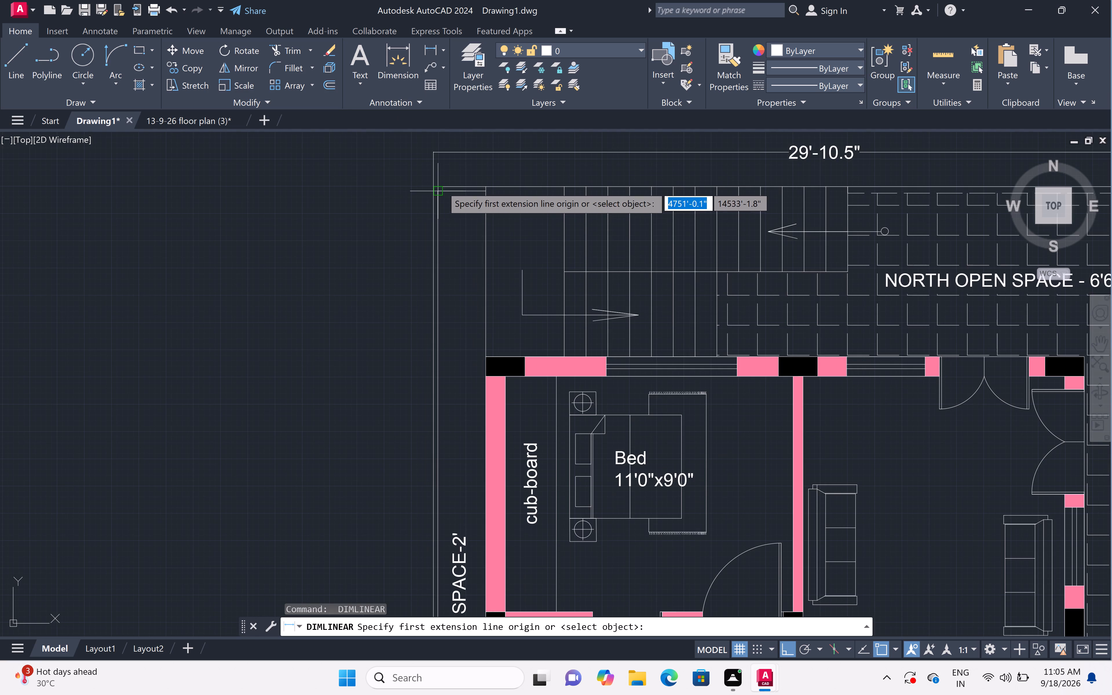
{"action": "left_click", "coordinate": [434, 184]}
{"action": "scroll", "coordinate": [426, 218], "scroll_direction": "down", "scroll_amount": 2}
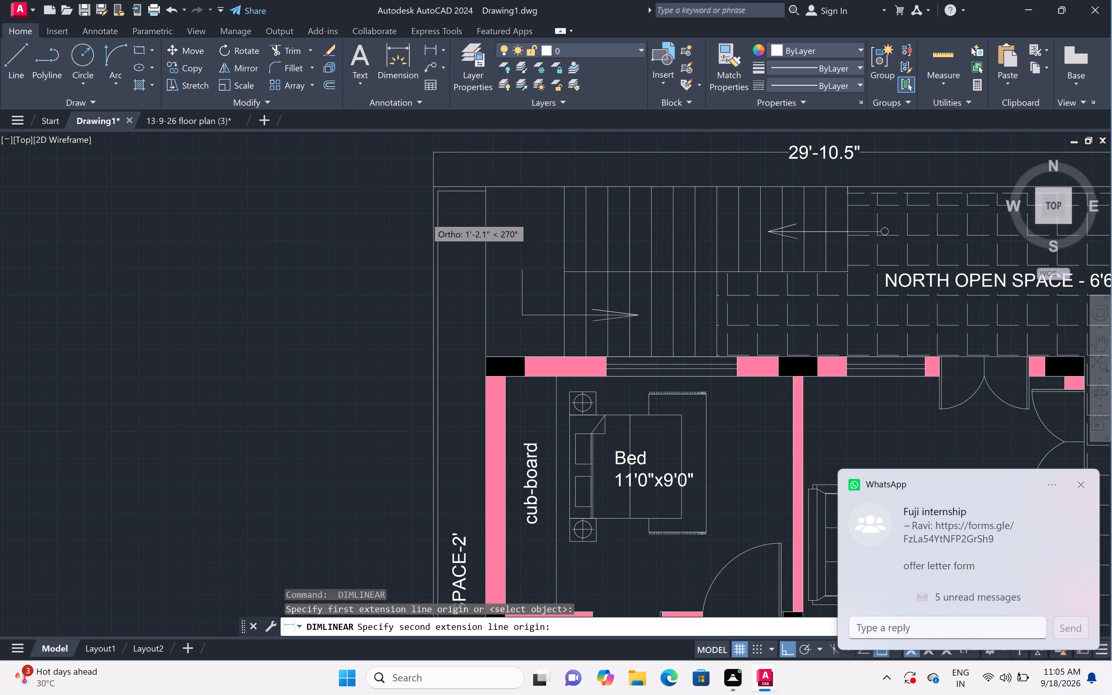
{"action": "scroll", "coordinate": [426, 218], "scroll_direction": "down", "scroll_amount": 2}
{"action": "scroll", "coordinate": [421, 365], "scroll_direction": "up", "scroll_amount": 3}
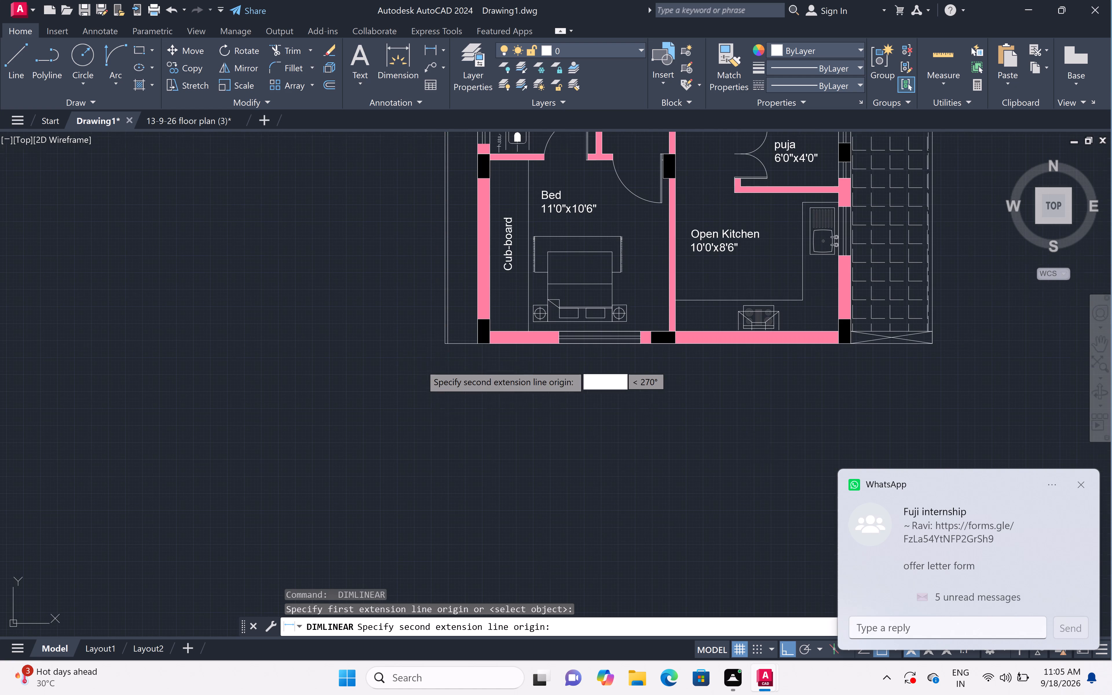
{"action": "scroll", "coordinate": [441, 340], "scroll_direction": "up", "scroll_amount": 3}
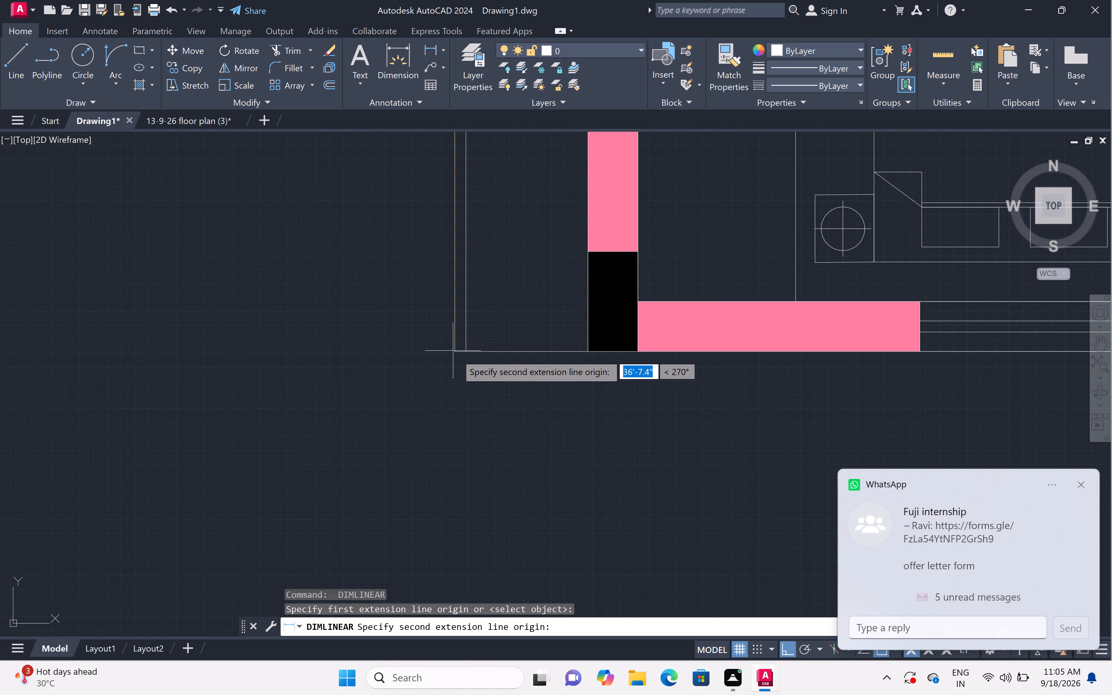
{"action": "left_click", "coordinate": [457, 355]}
{"action": "scroll", "coordinate": [427, 359], "scroll_direction": "down", "scroll_amount": 2}
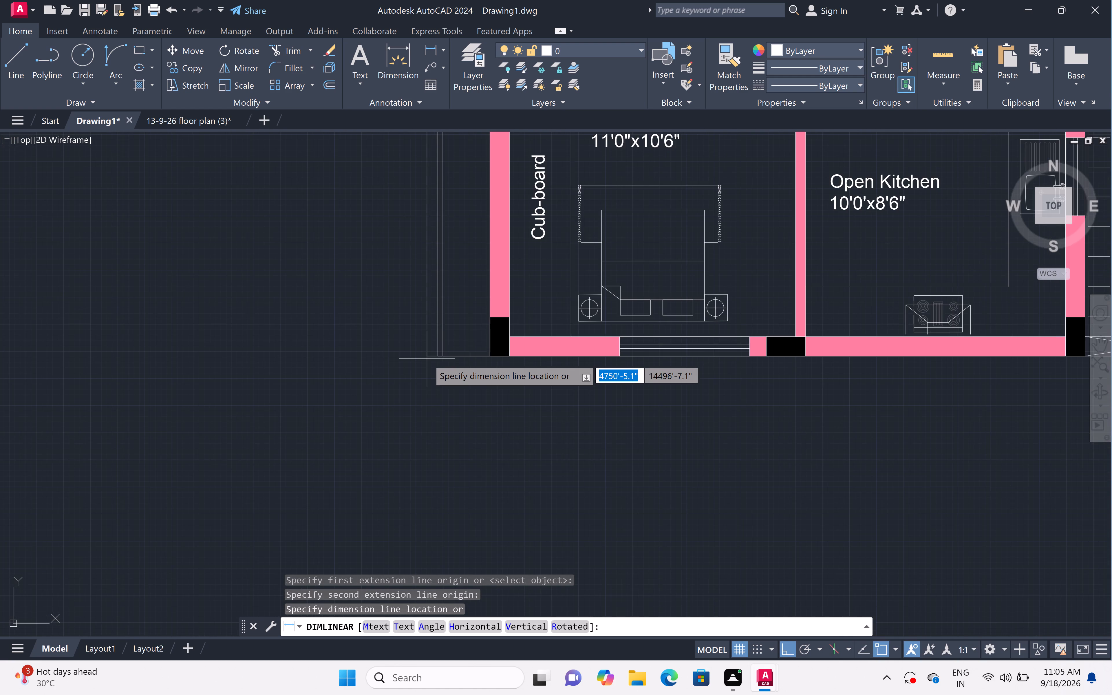
{"action": "scroll", "coordinate": [427, 359], "scroll_direction": "down", "scroll_amount": 4}
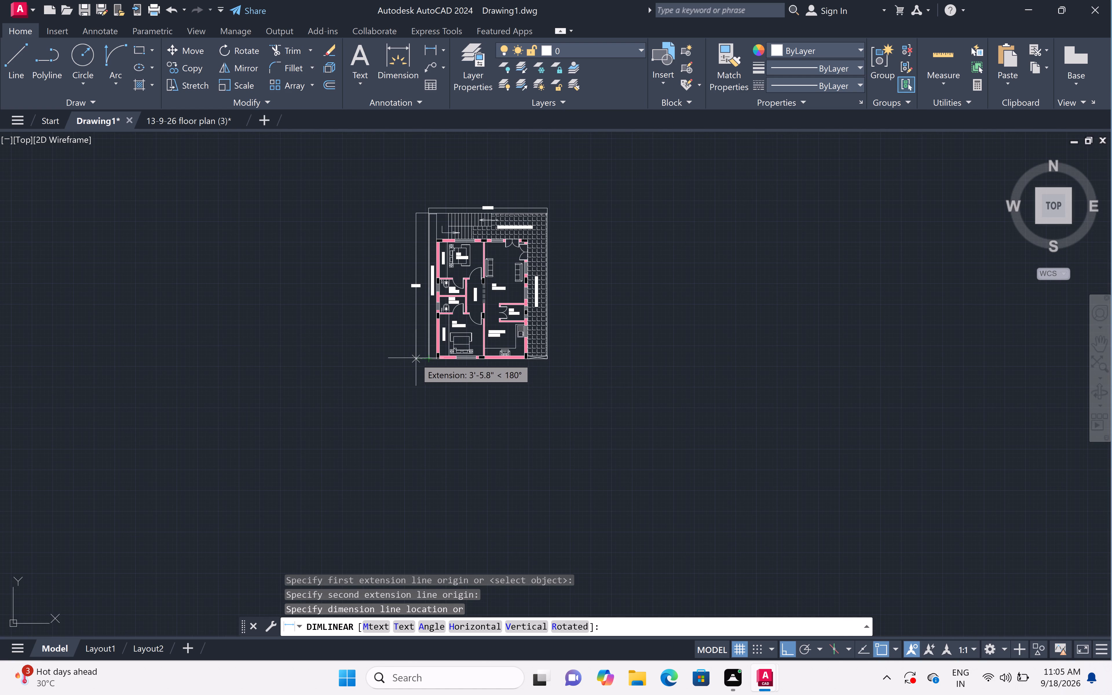
{"action": "left_click", "coordinate": [418, 359]}
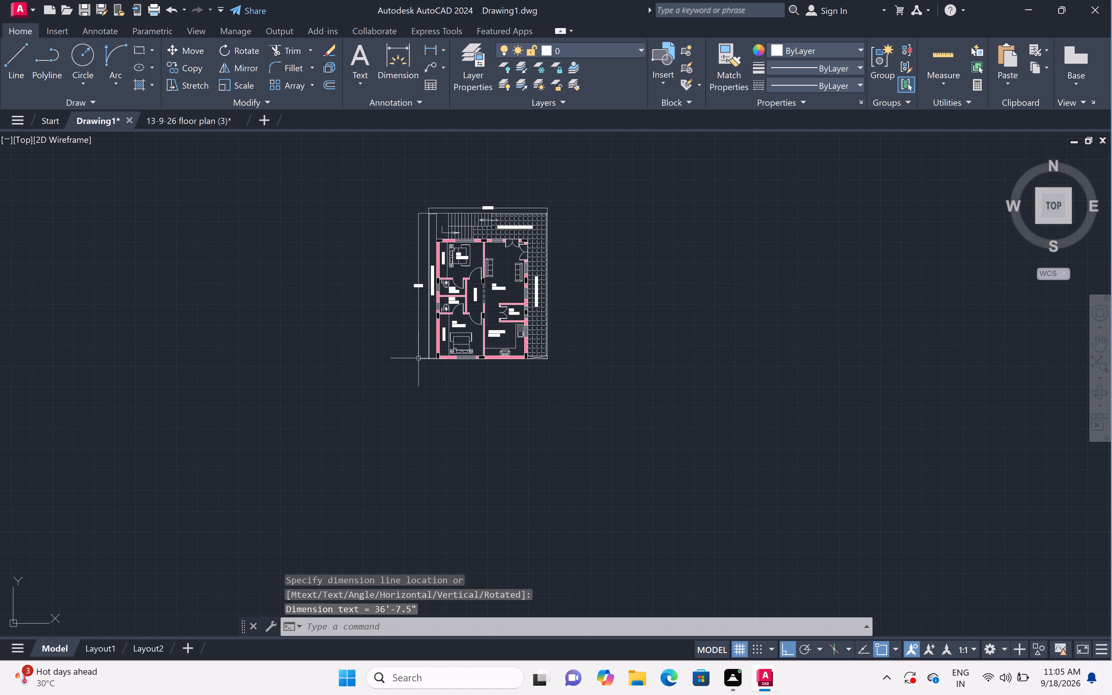
Override the text of the plot's overall length dimension on the west side with 40'.
{"action": "scroll", "coordinate": [417, 282], "scroll_direction": "up", "scroll_amount": 5}
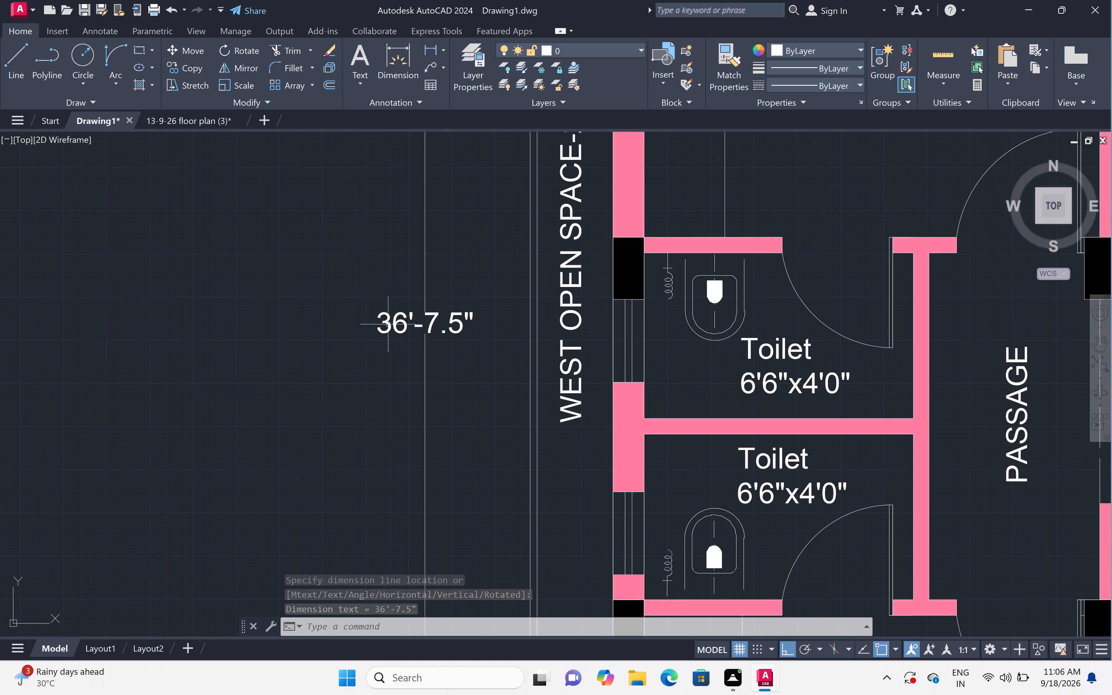
{"action": "double_click", "coordinate": [388, 324]}
{"action": "left_click", "coordinate": [471, 328]}
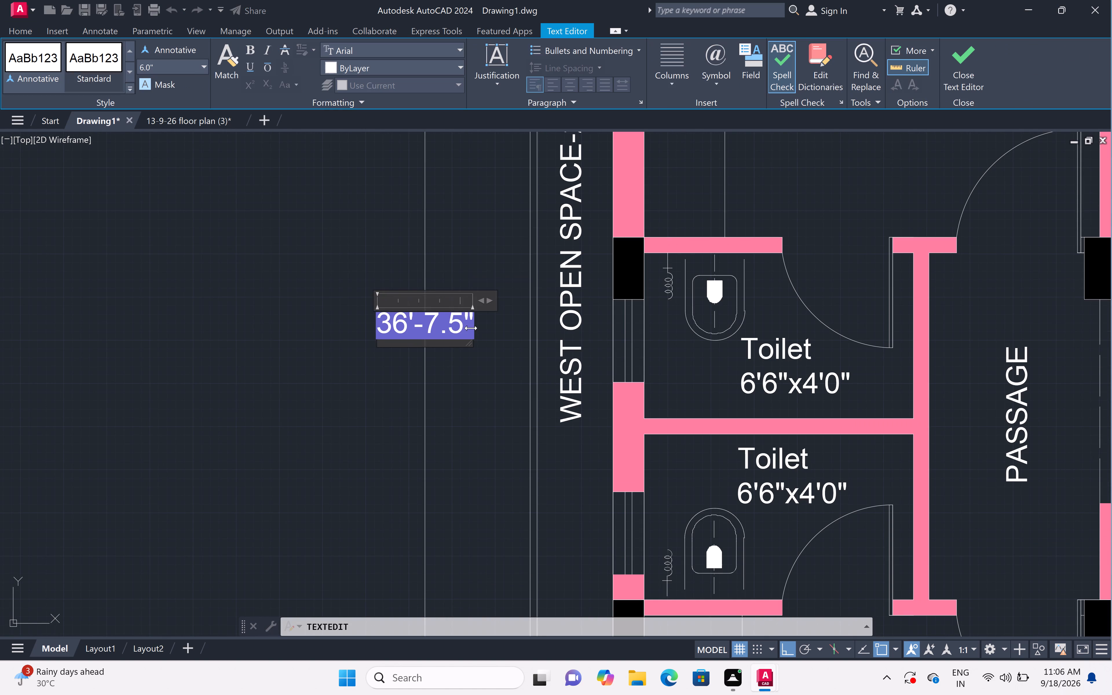
{"action": "key", "text": "BackSpace"}
{"action": "key", "text": "BackSpace"}
{"action": "left_click", "coordinate": [464, 327]}
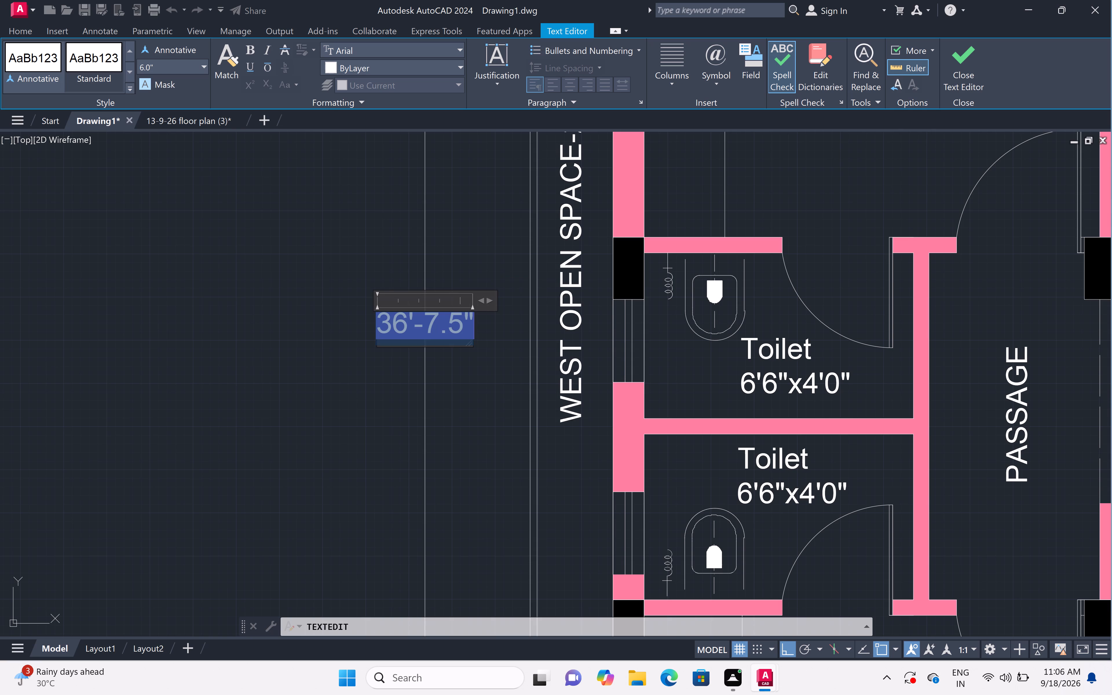
{"action": "key", "text": "BackSpace"}
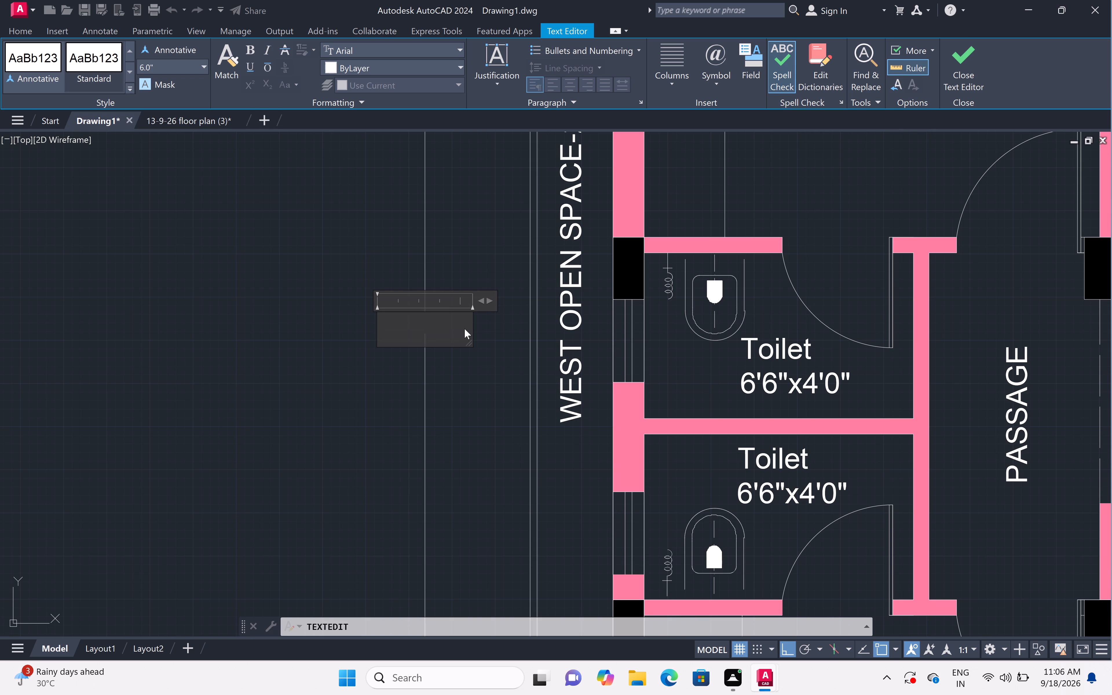
{"action": "type", "text": "40'"}
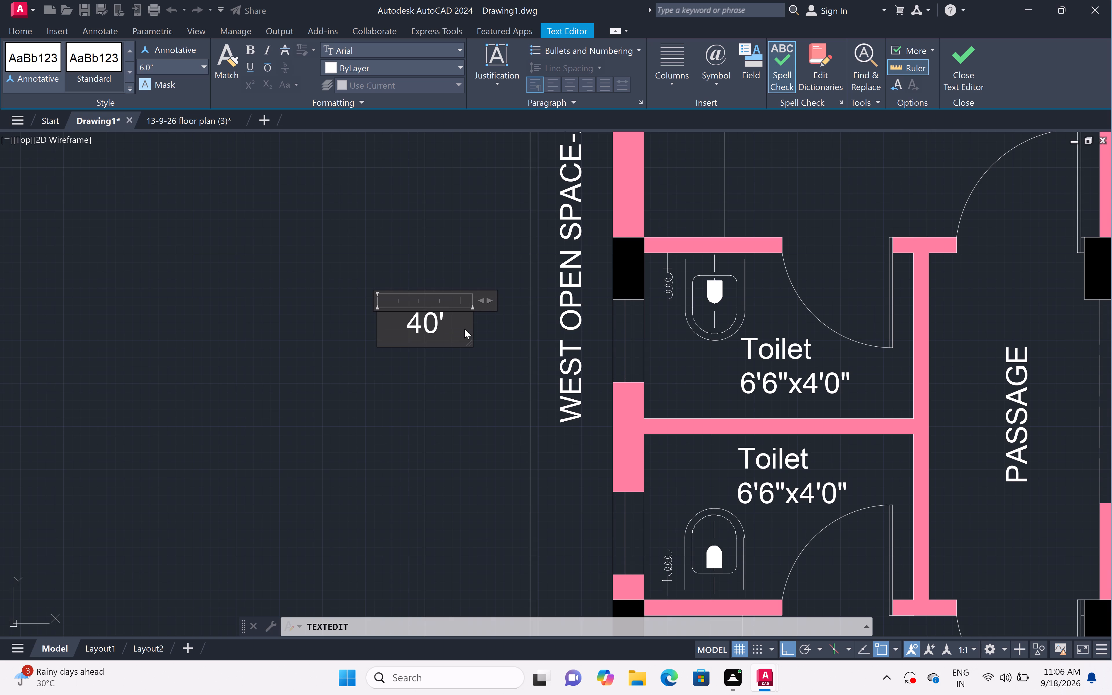
{"action": "left_click", "coordinate": [473, 400]}
Override the text of the plot's overall width dimension on the north side with 30'.
{"action": "scroll", "coordinate": [473, 397], "scroll_direction": "down", "scroll_amount": 3}
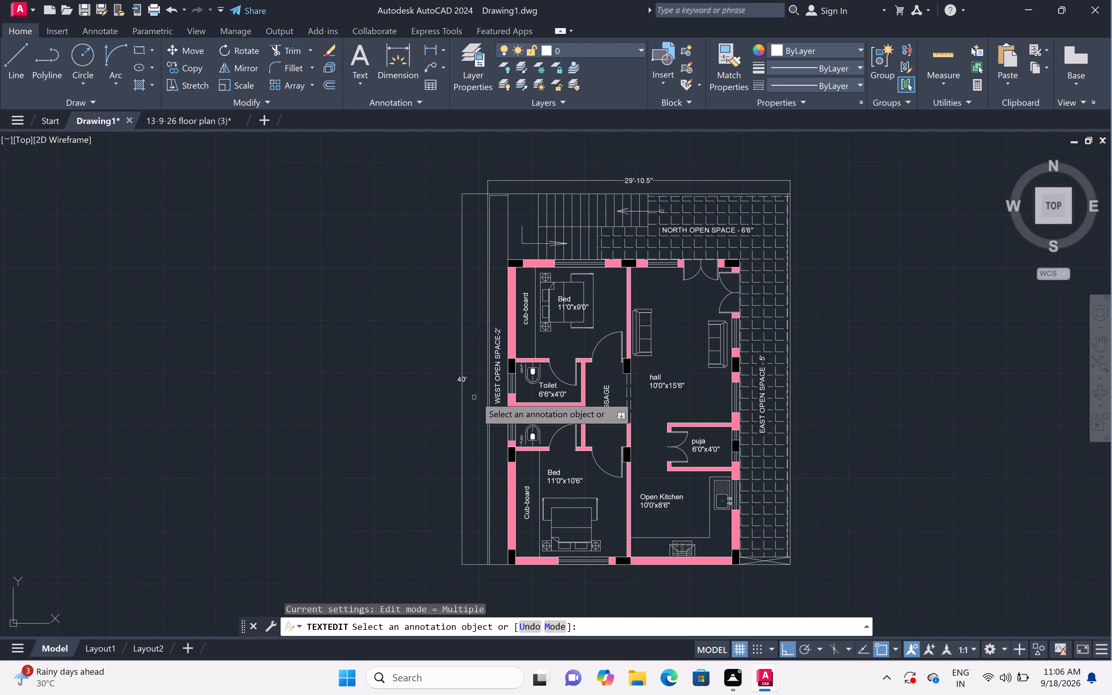
{"action": "scroll", "coordinate": [476, 397], "scroll_direction": "down", "scroll_amount": 1}
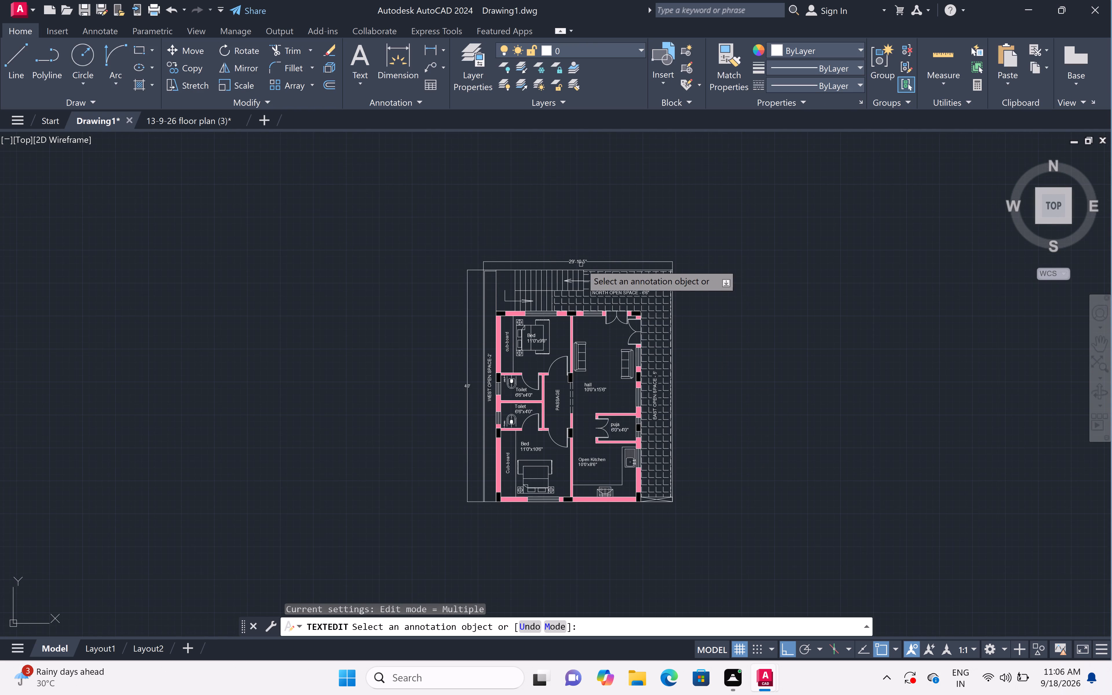
{"action": "scroll", "coordinate": [580, 260], "scroll_direction": "up", "scroll_amount": 4}
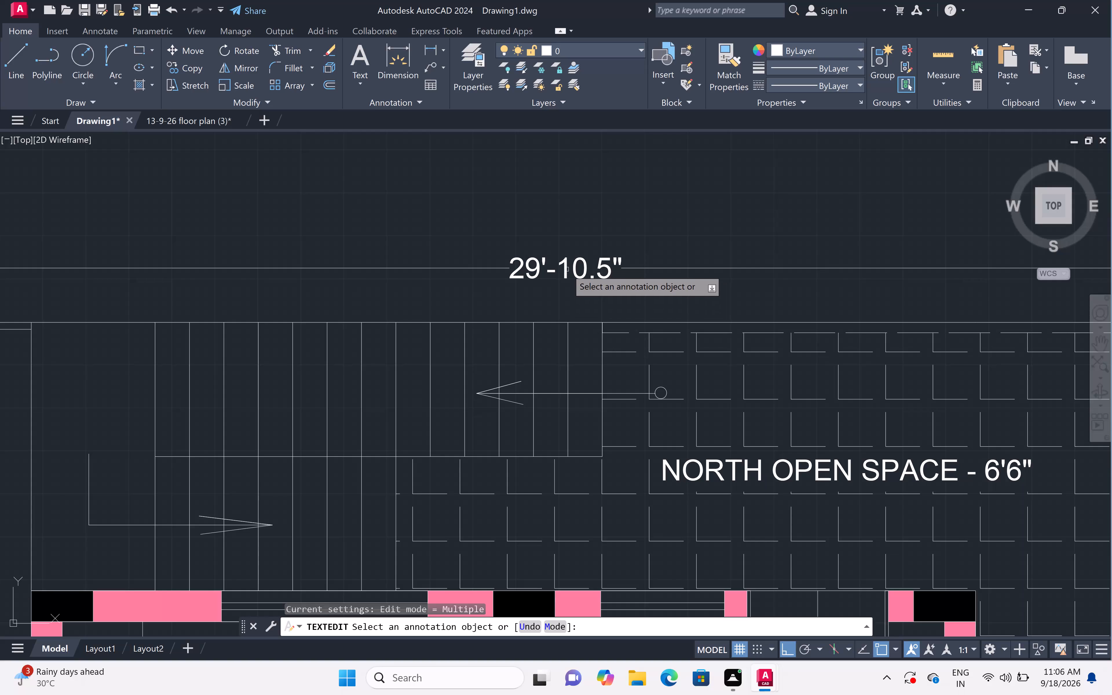
{"action": "key", "text": "Escape"}
{"action": "left_click", "coordinate": [566, 270]}
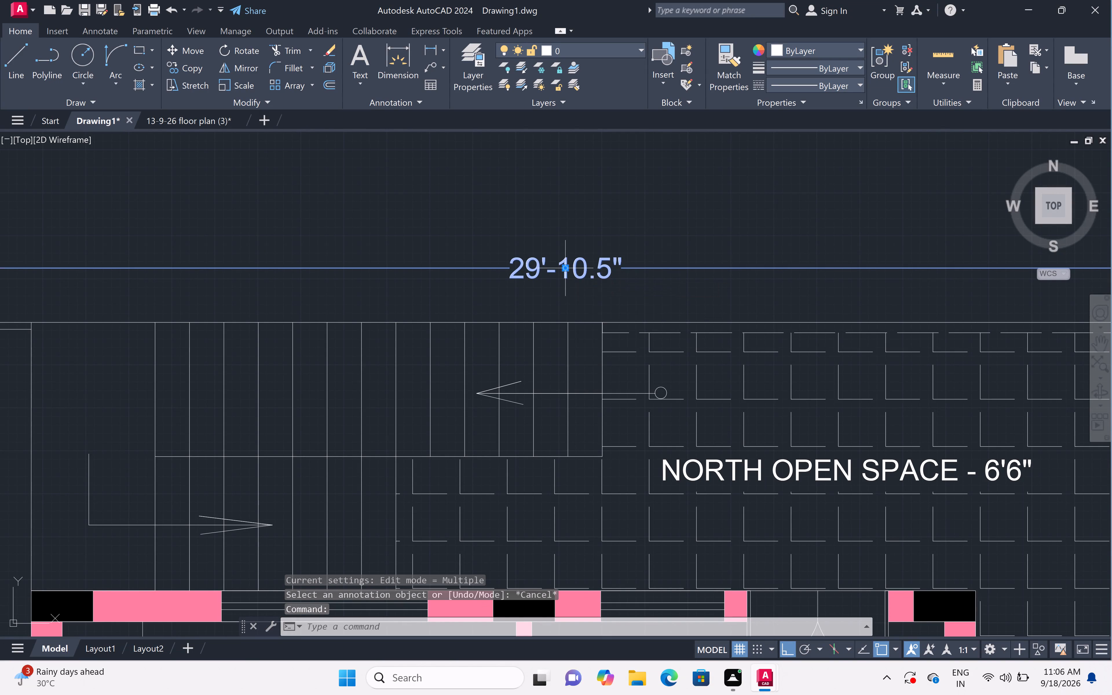
{"action": "left_click", "coordinate": [588, 270]}
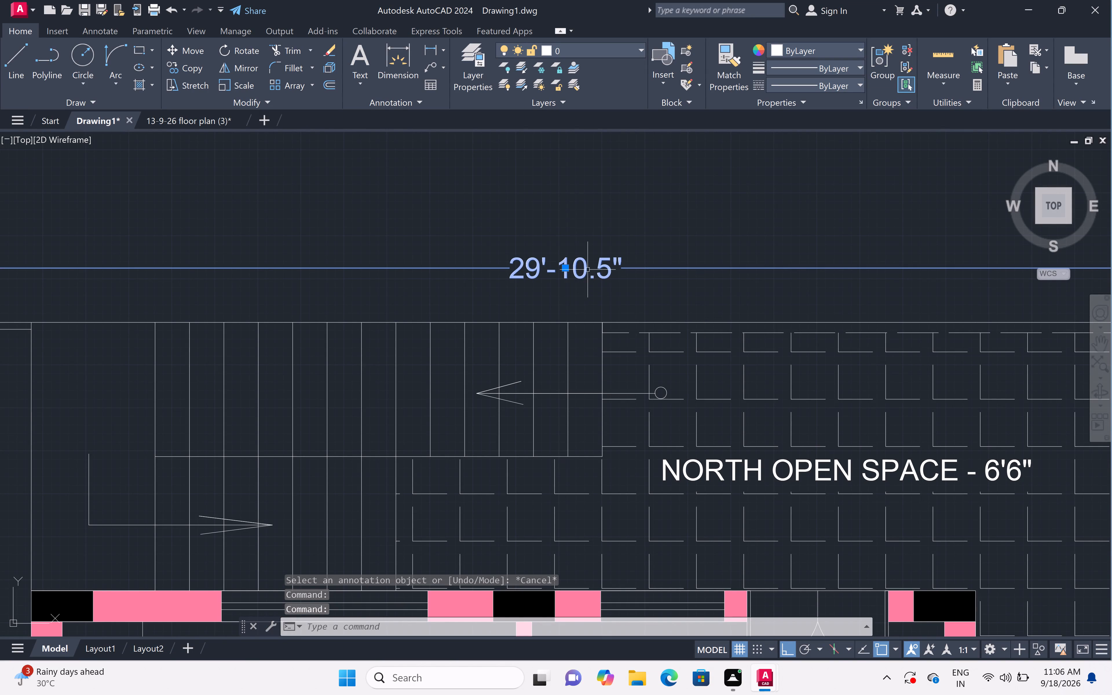
{"action": "double_click", "coordinate": [583, 266]}
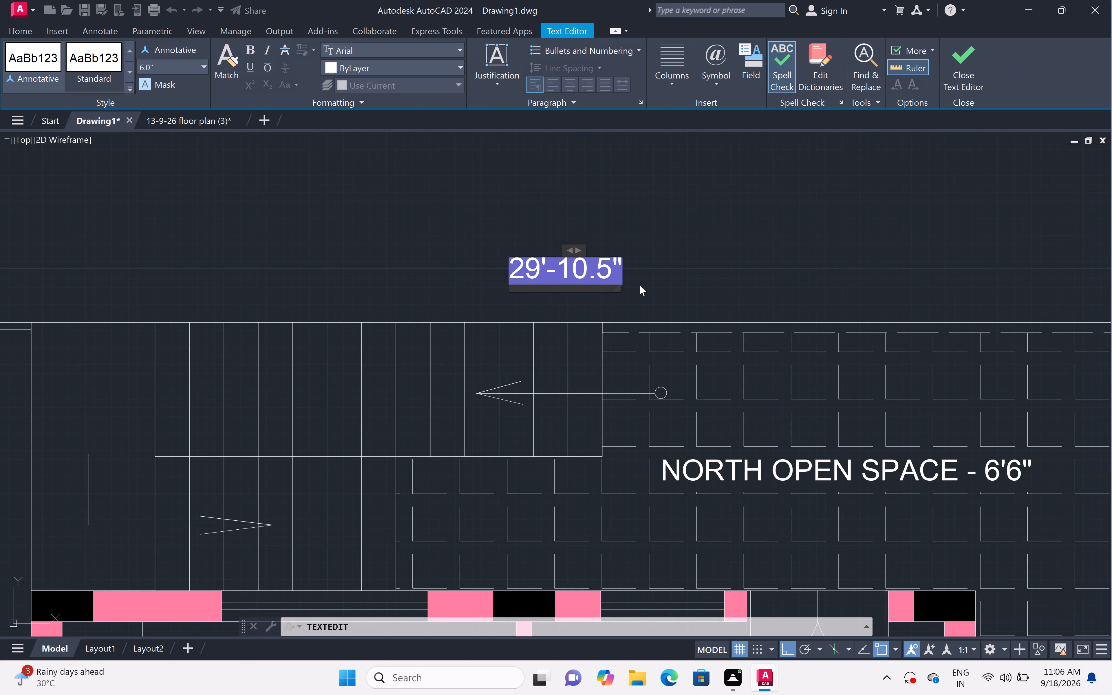
{"action": "key", "text": "BackSpace"}
{"action": "key", "text": "BackSpace"}
{"action": "key", "text": "BackSpace"}
{"action": "left_click", "coordinate": [608, 266]}
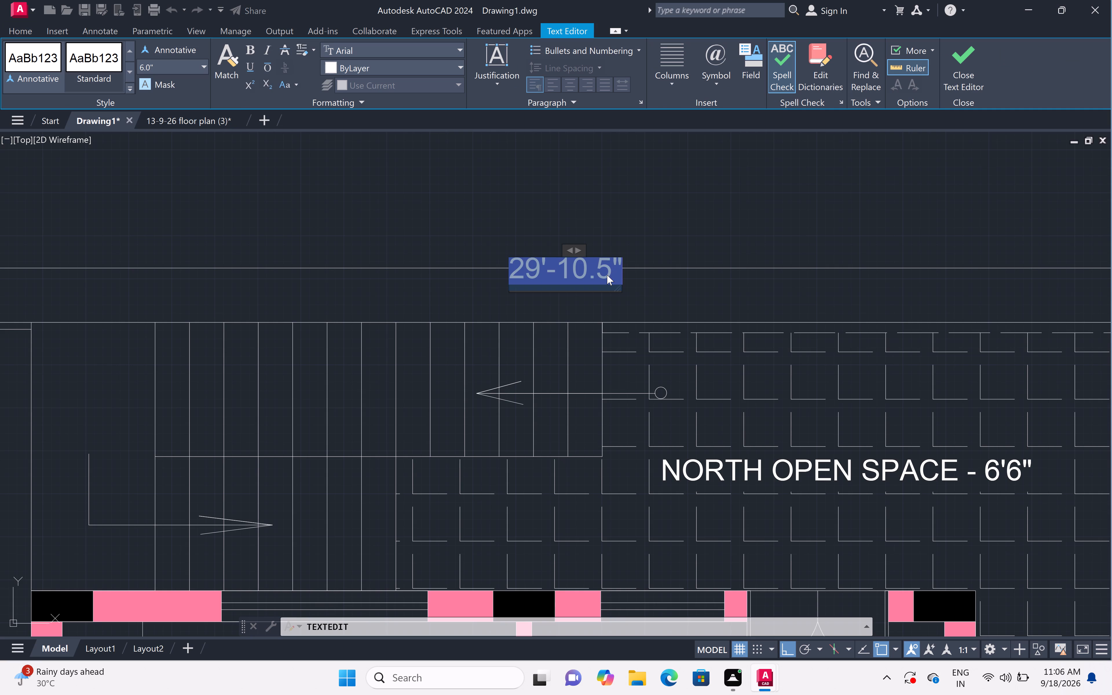
{"action": "key", "text": "BackSpace"}
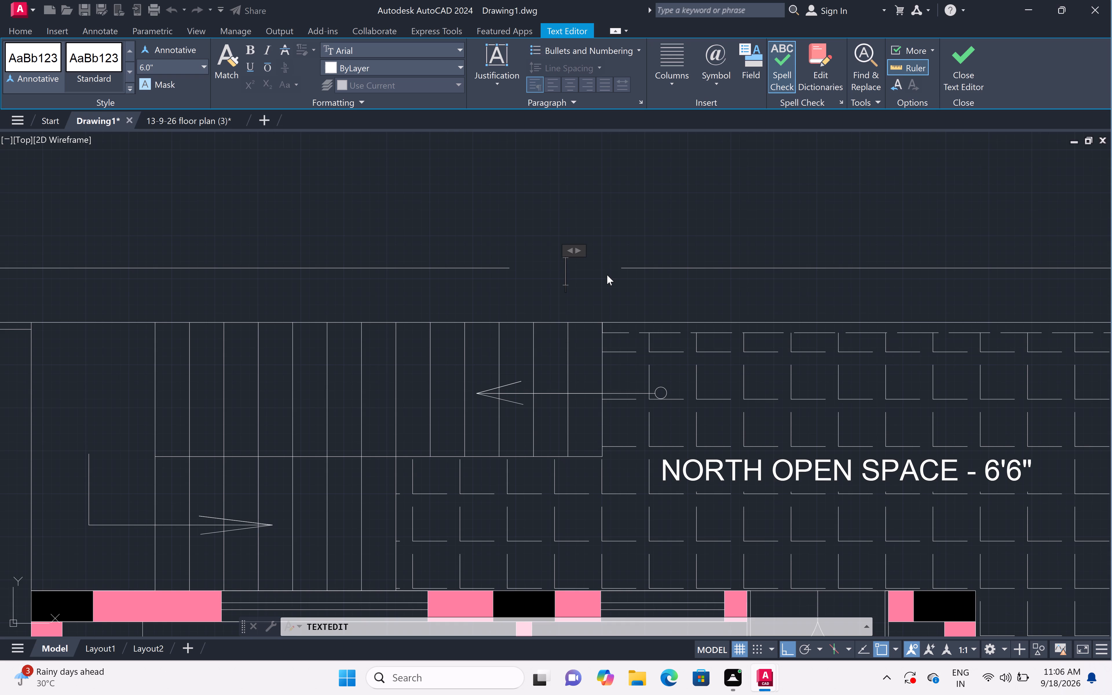
{"action": "type", "text": "30'"}
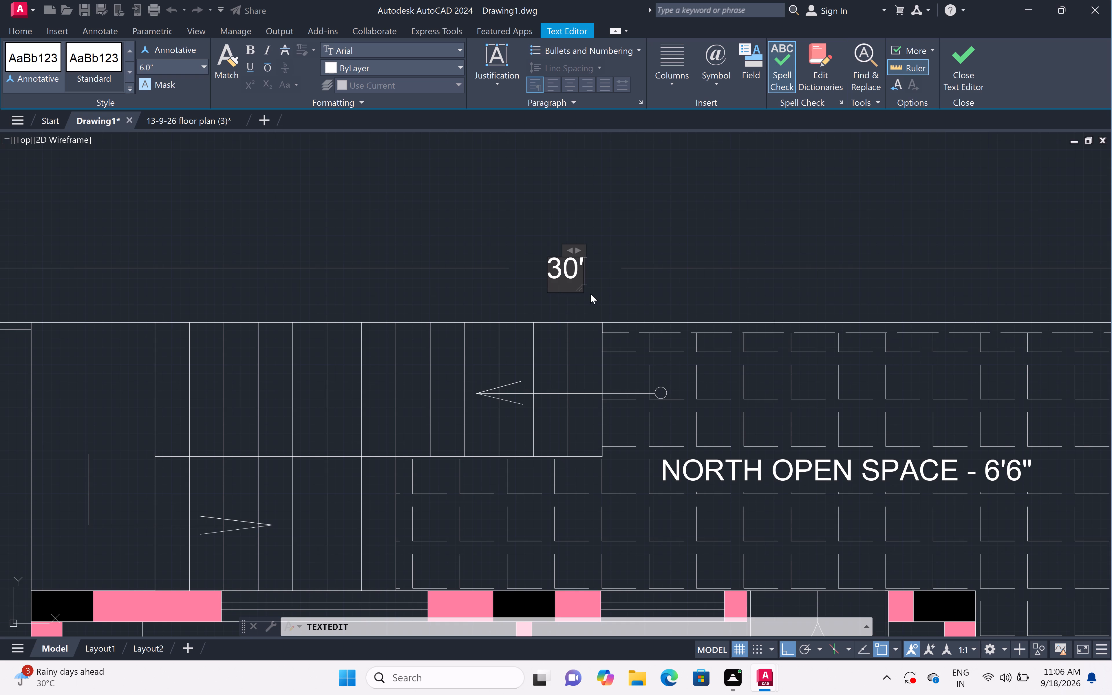
{"action": "left_click", "coordinate": [605, 286]}
{"action": "key", "text": "Escape"}
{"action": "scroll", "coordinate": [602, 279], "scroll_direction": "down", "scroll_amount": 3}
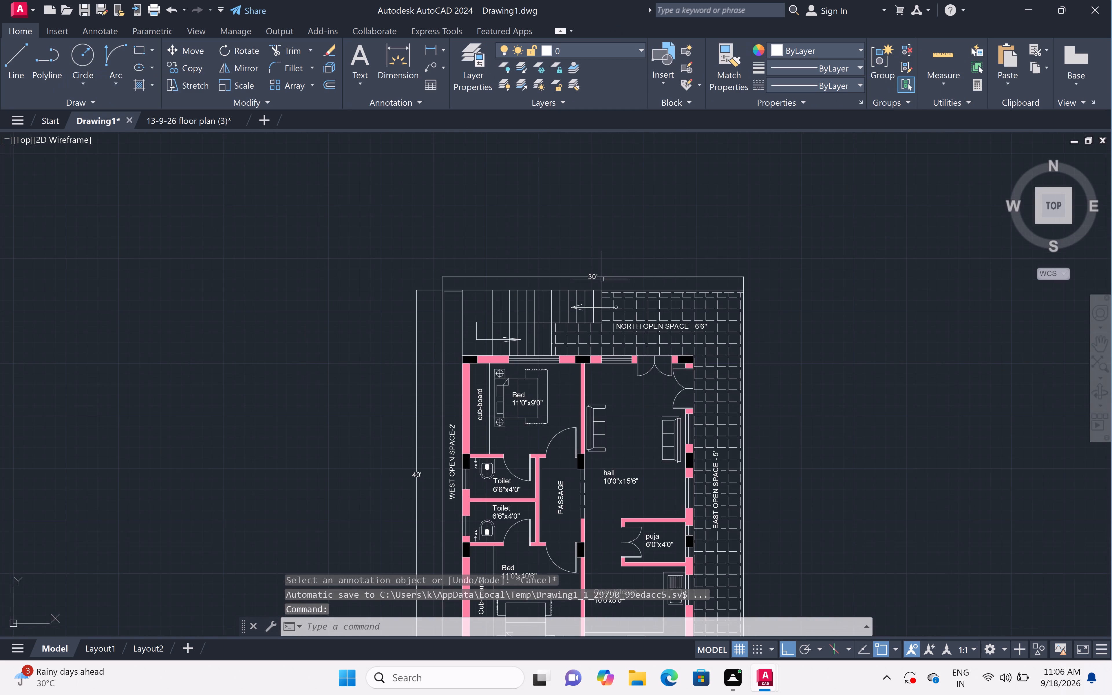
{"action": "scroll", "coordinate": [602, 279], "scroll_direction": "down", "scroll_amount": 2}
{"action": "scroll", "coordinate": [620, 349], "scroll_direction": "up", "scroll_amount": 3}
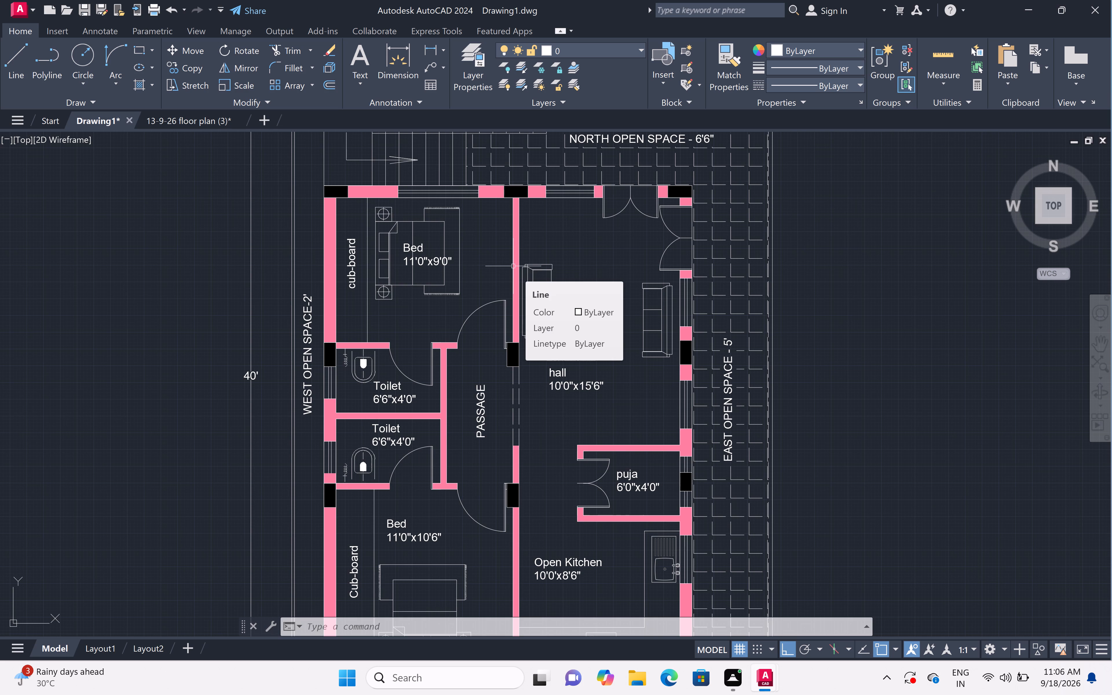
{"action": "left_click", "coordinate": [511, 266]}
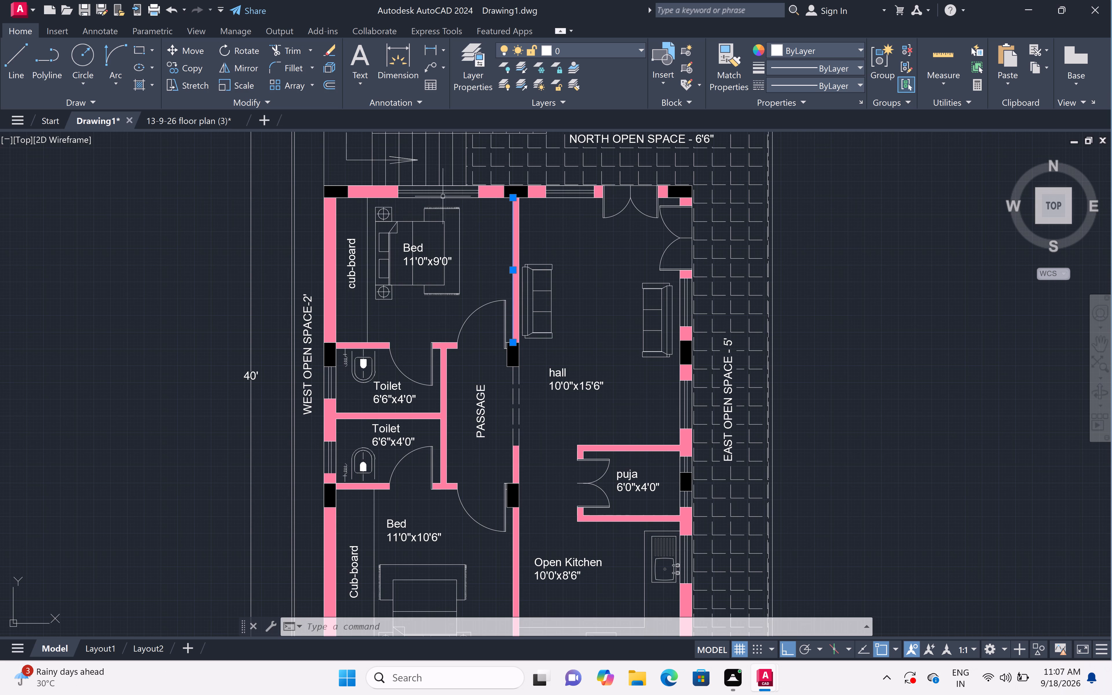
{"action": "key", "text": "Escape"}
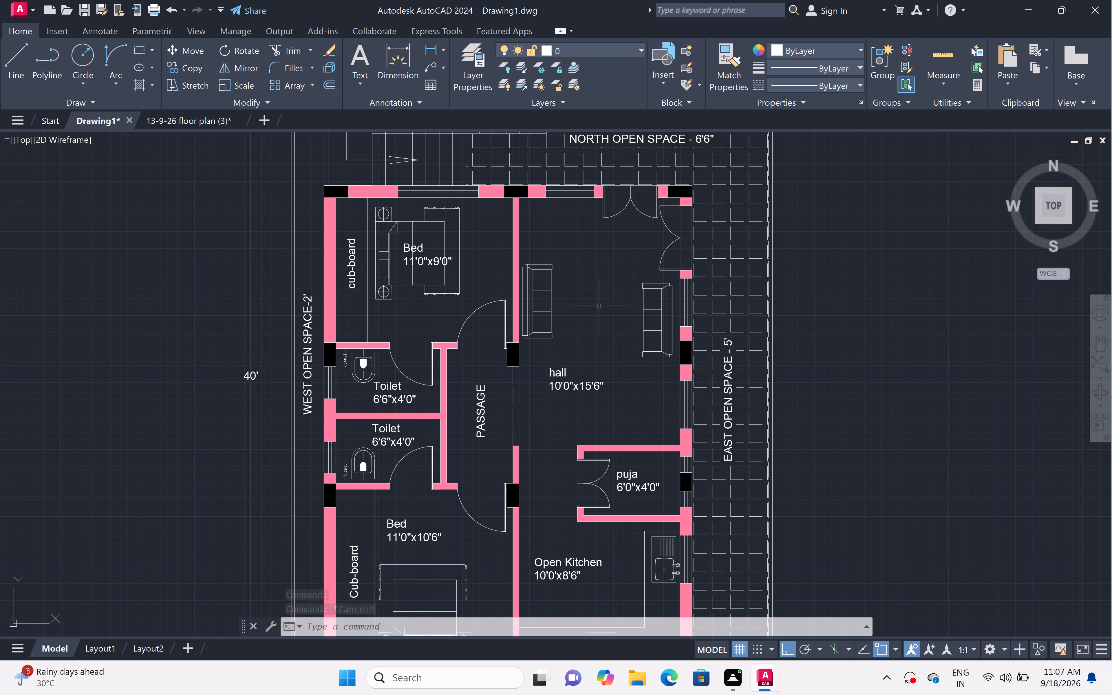
Draw a rectangular border about 45' tall around the whole floor plan, enclosing the overall dimensions with a margin on all sides.
{"action": "scroll", "coordinate": [601, 283], "scroll_direction": "down", "scroll_amount": 2}
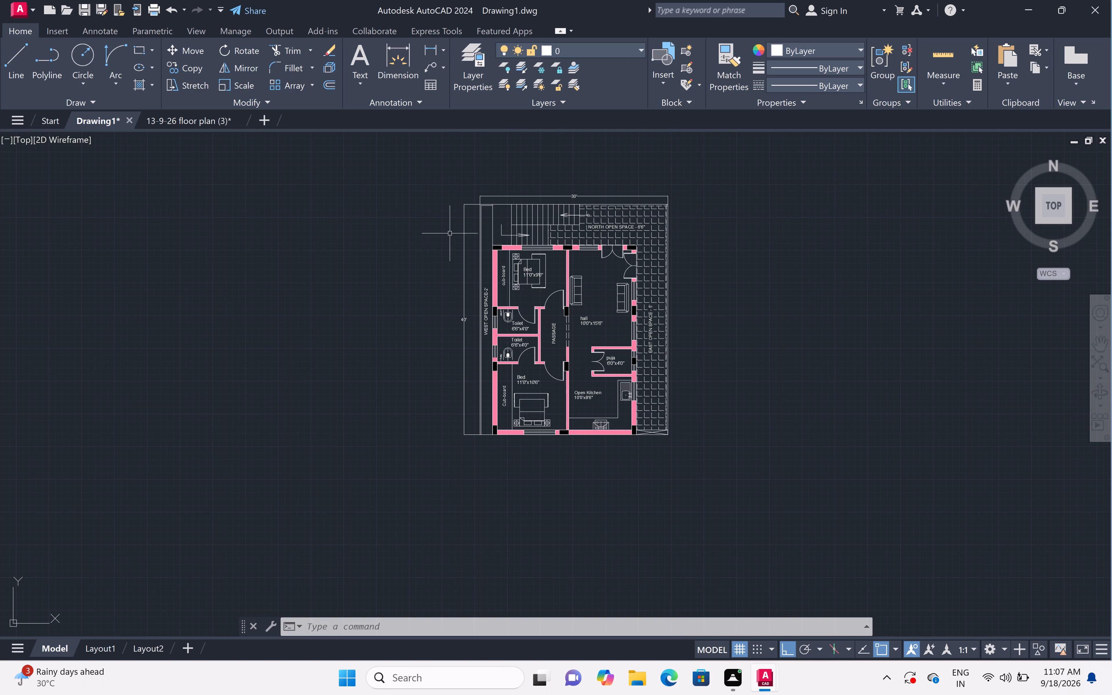
{"action": "type", "text": "REC"}
{"action": "key", "text": "space"}
{"action": "left_click", "coordinate": [445, 176]}
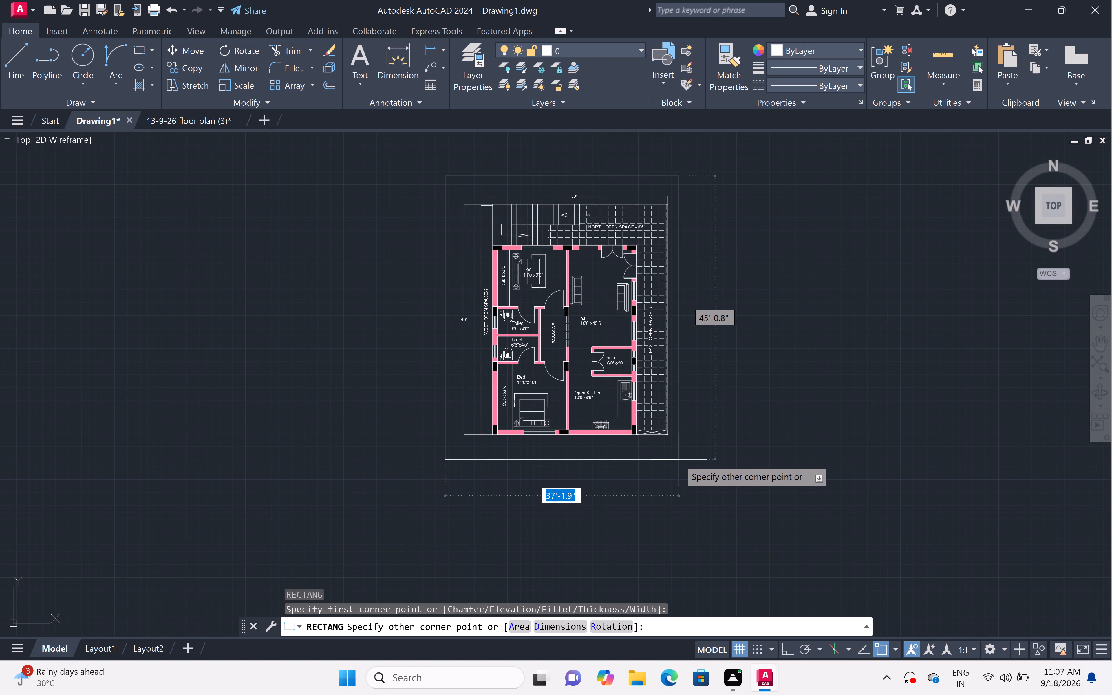
{"action": "left_click", "coordinate": [693, 458]}
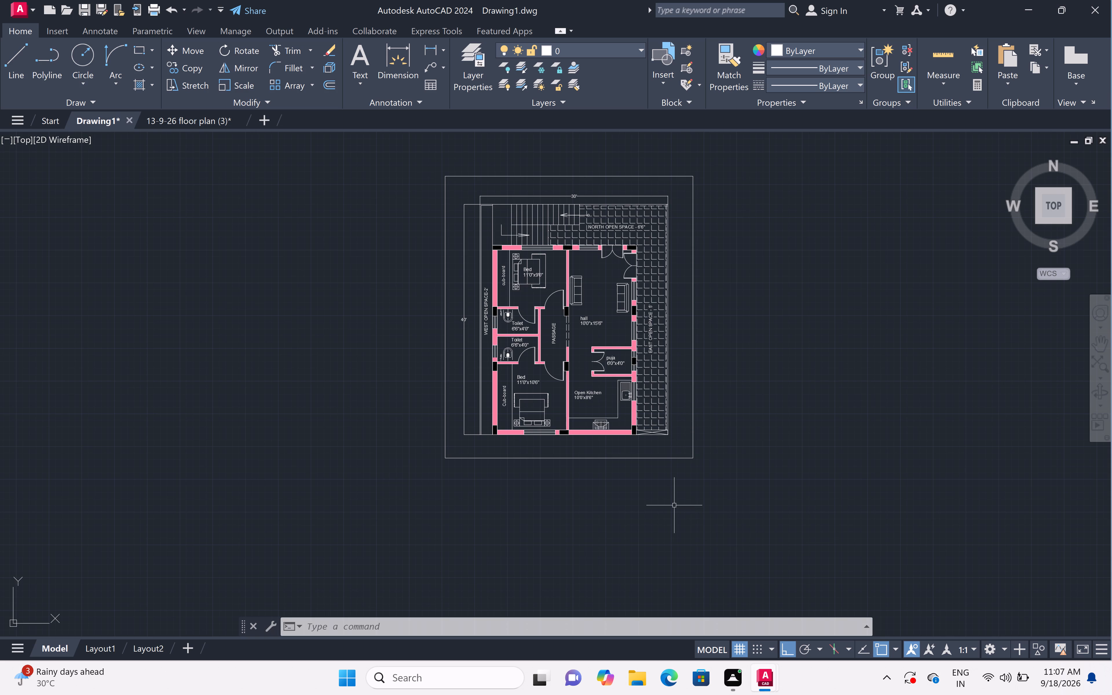
Add the multiline text SOUTH ROAD between the house's south wall and the border's south edge.
{"action": "scroll", "coordinate": [564, 440], "scroll_direction": "up", "scroll_amount": 4}
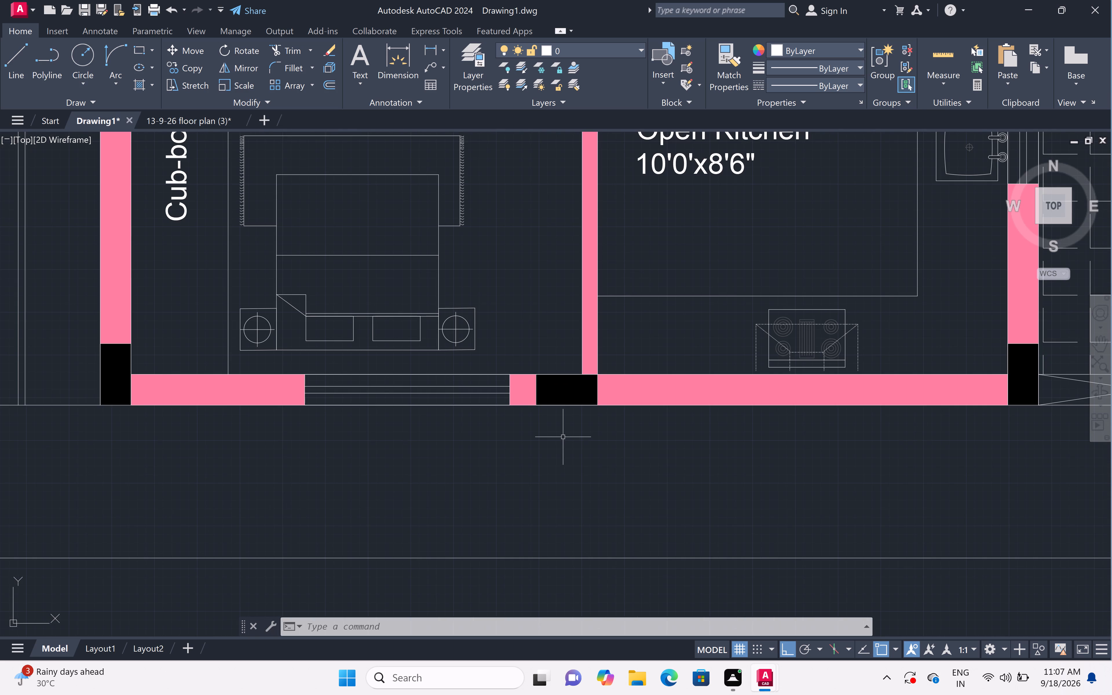
{"action": "type", "text": "MT"}
{"action": "key", "text": "space"}
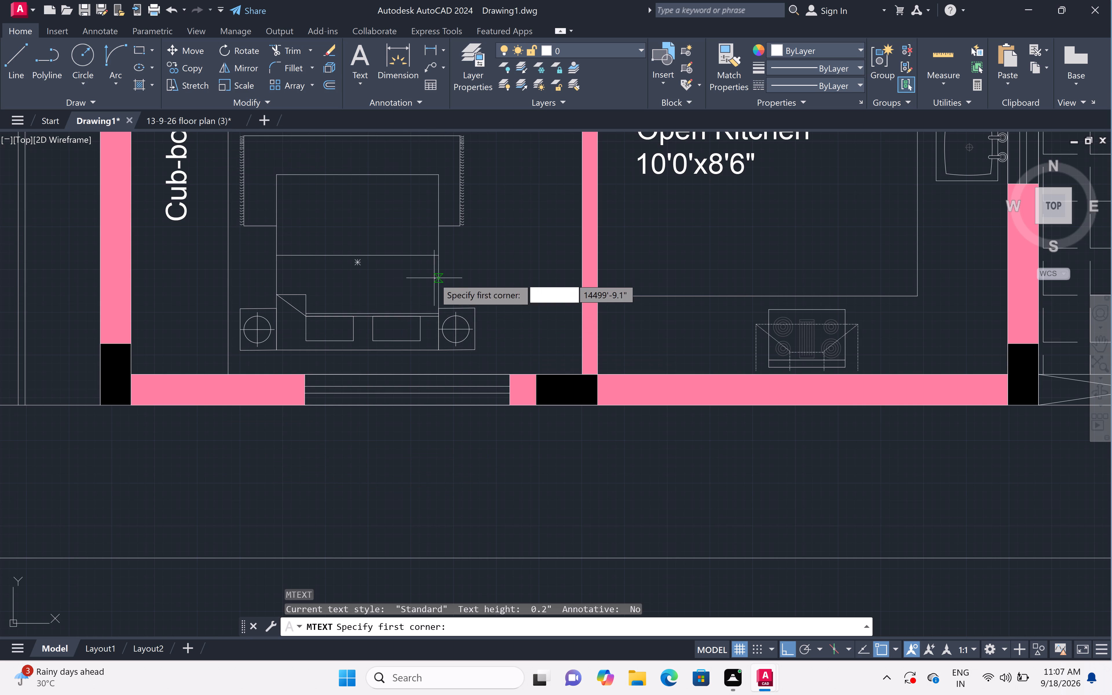
{"action": "left_click", "coordinate": [453, 449]}
{"action": "left_click", "coordinate": [792, 515]}
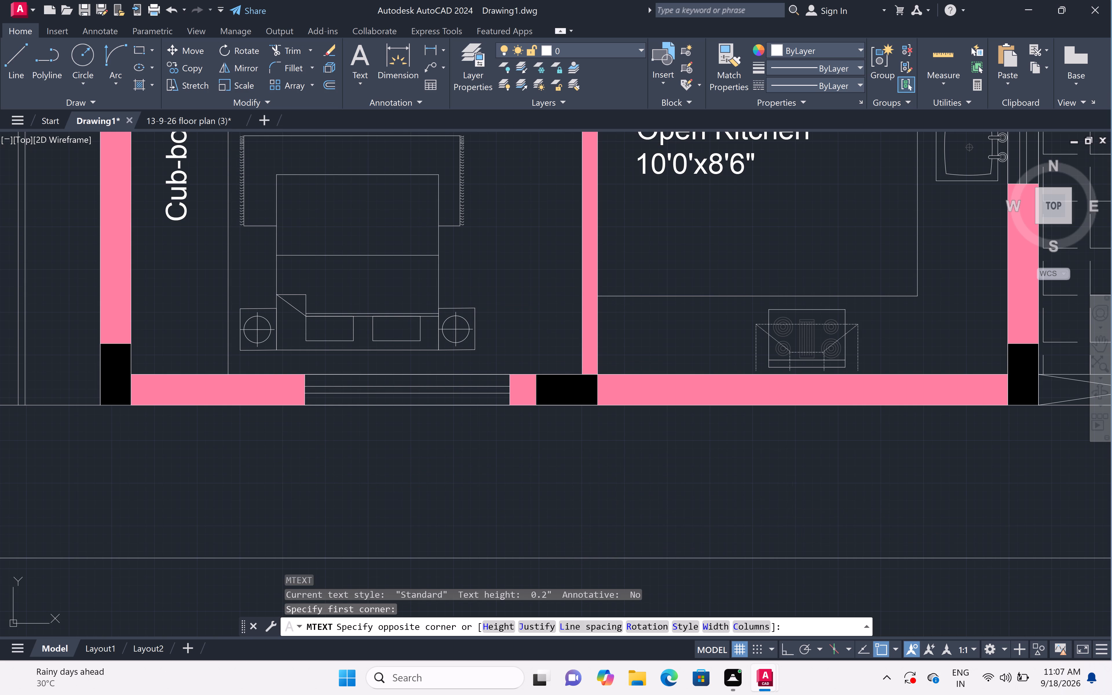
{"action": "type", "text": "SOUTH"}
{"action": "key", "text": "space"}
{"action": "type", "text": "ROAD"}
{"action": "key", "text": "space"}
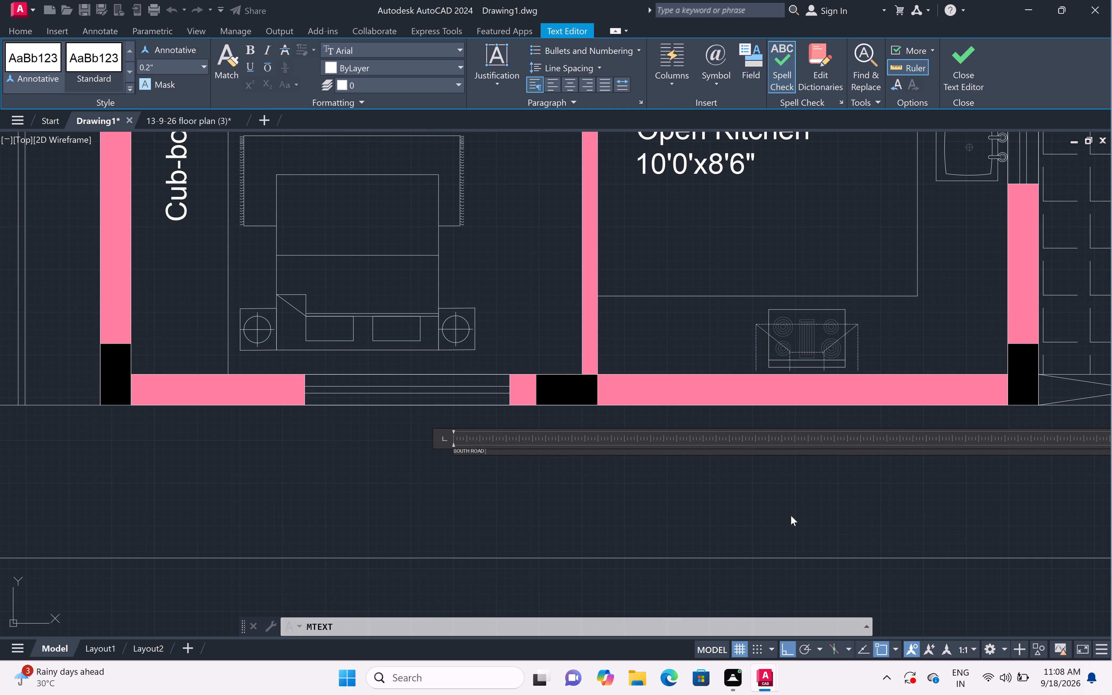
{"action": "left_click", "coordinate": [421, 473]}
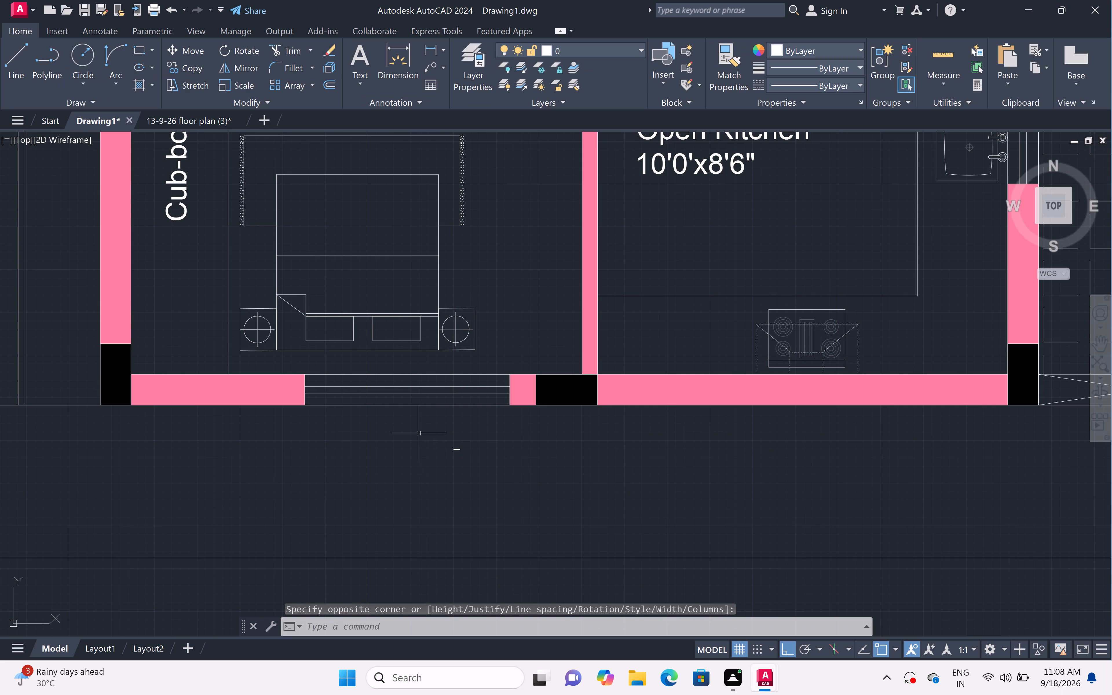
Set the SOUTH ROAD label's text height to 6".
{"action": "left_click", "coordinate": [422, 416]}
{"action": "left_click_drag", "start_coordinate": [501, 483], "coordinate": [499, 480]}
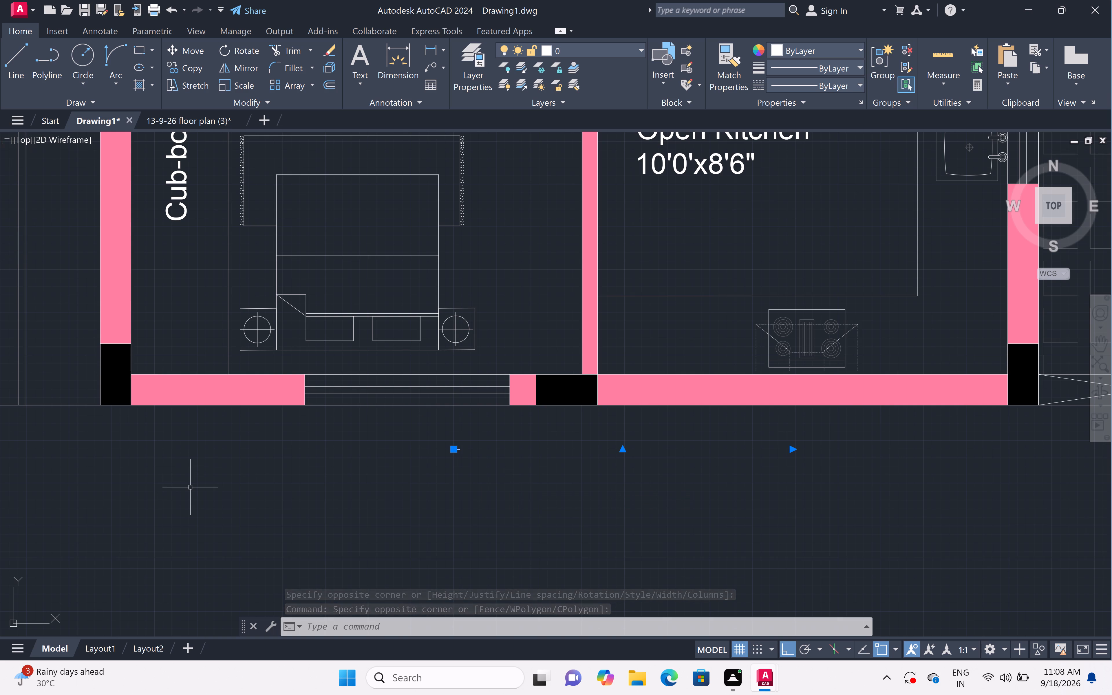
{"action": "right_click", "coordinate": [183, 468]}
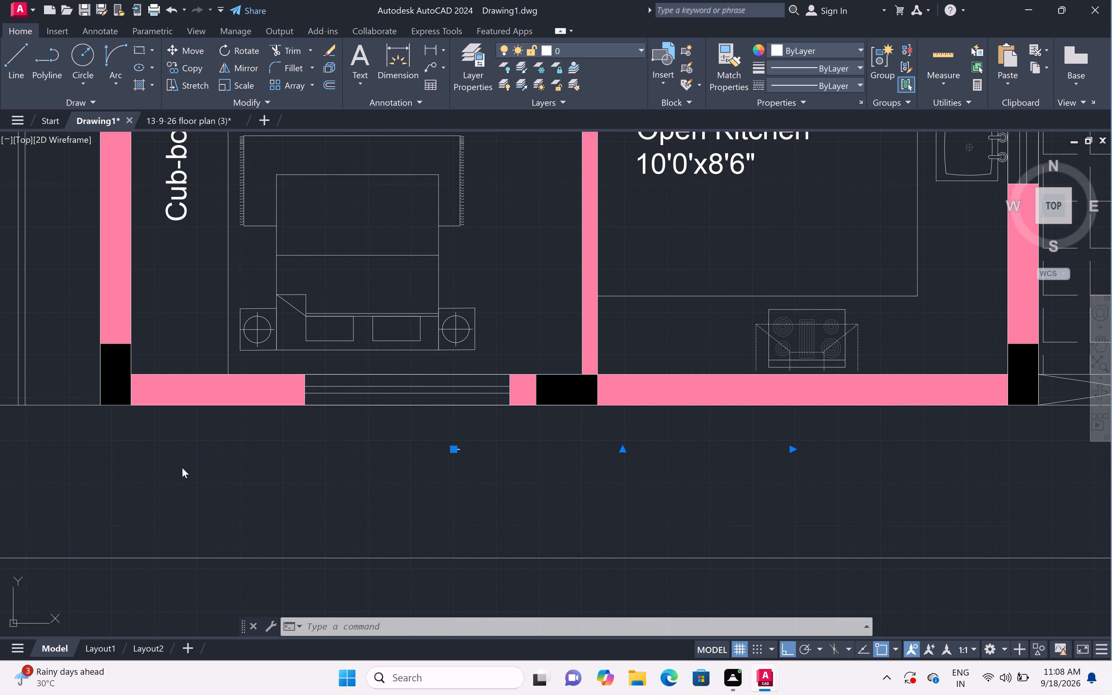
{"action": "left_click", "coordinate": [207, 449]}
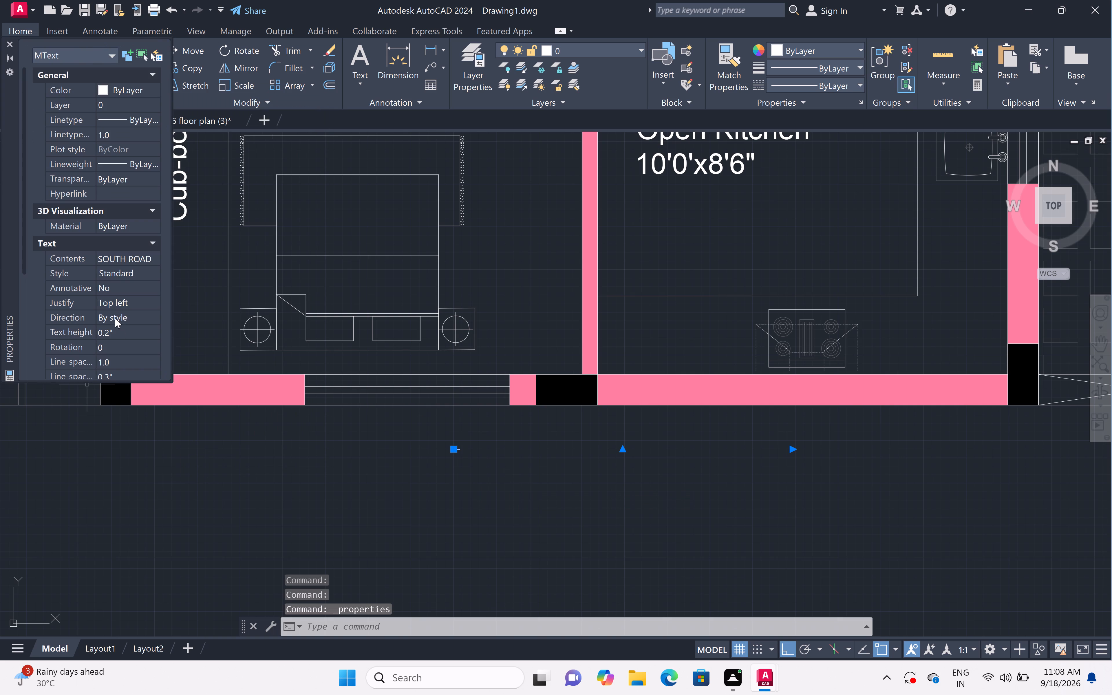
{"action": "double_click", "coordinate": [118, 327]}
{"action": "key", "text": "BackSpace"}
{"action": "key", "text": "BackSpace"}
{"action": "key", "text": "BackSpace"}
{"action": "key", "text": "BackSpace"}
{"action": "key", "text": "BackSpace"}
{"action": "key", "text": "BackSpace"}
{"action": "key", "text": "BackSpace"}
{"action": "key", "text": "BackSpace"}
{"action": "key", "text": "BackSpace"}
{"action": "key", "text": "BackSpace"}
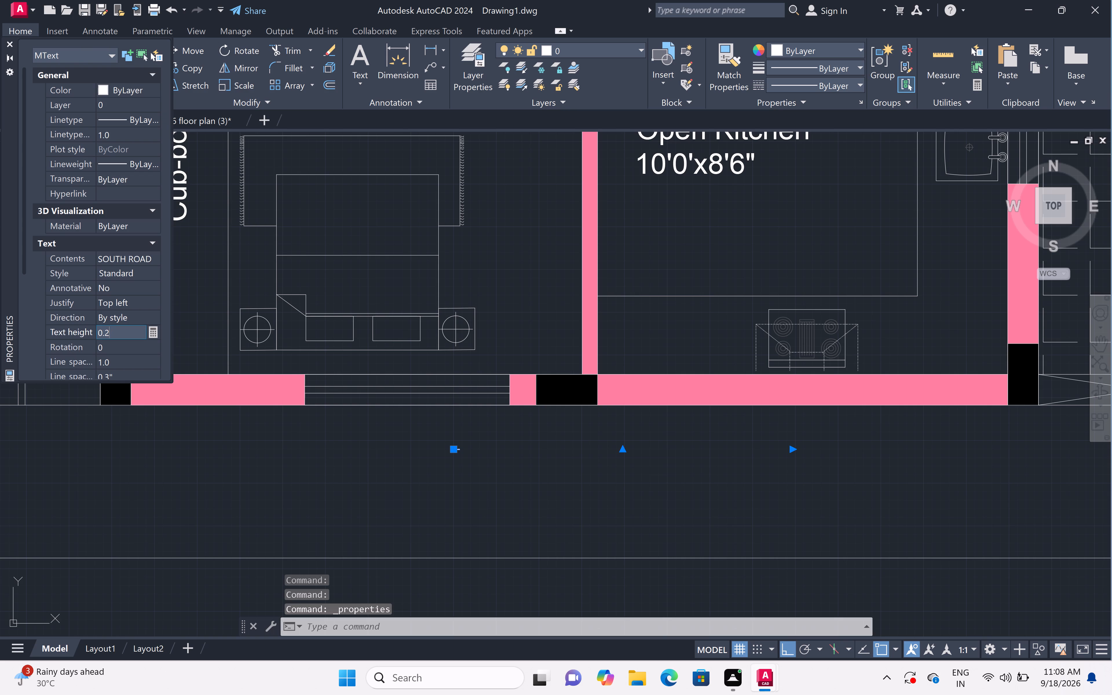
{"action": "type", "text": "6\""}
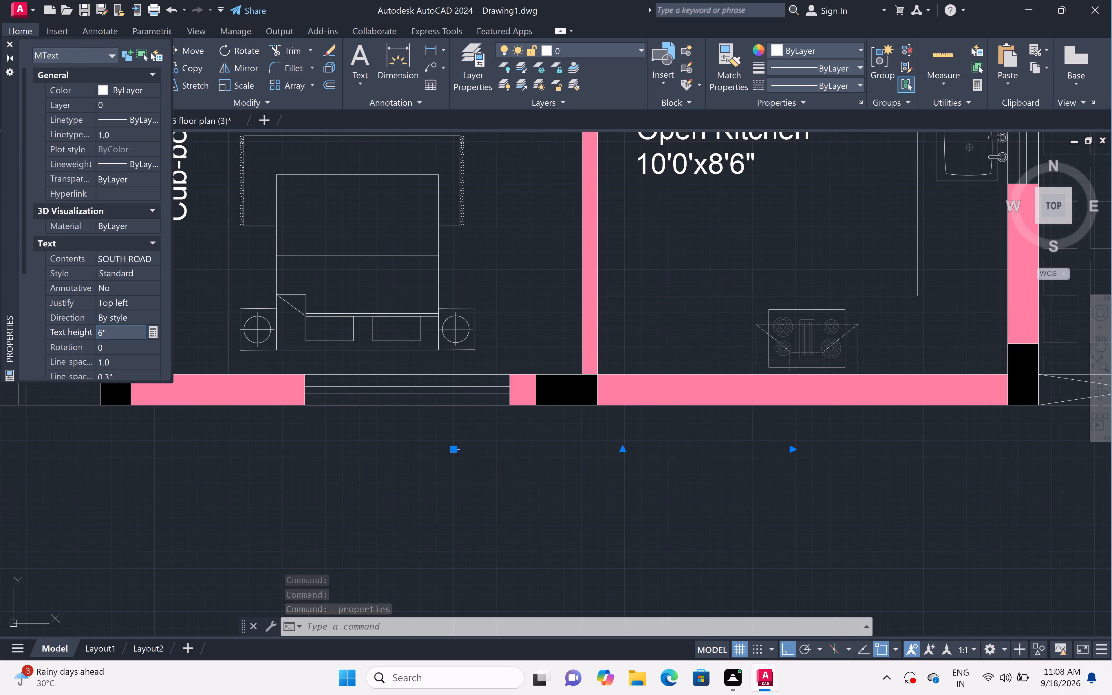
{"action": "left_click", "coordinate": [579, 498]}
{"action": "key", "text": "Escape"}
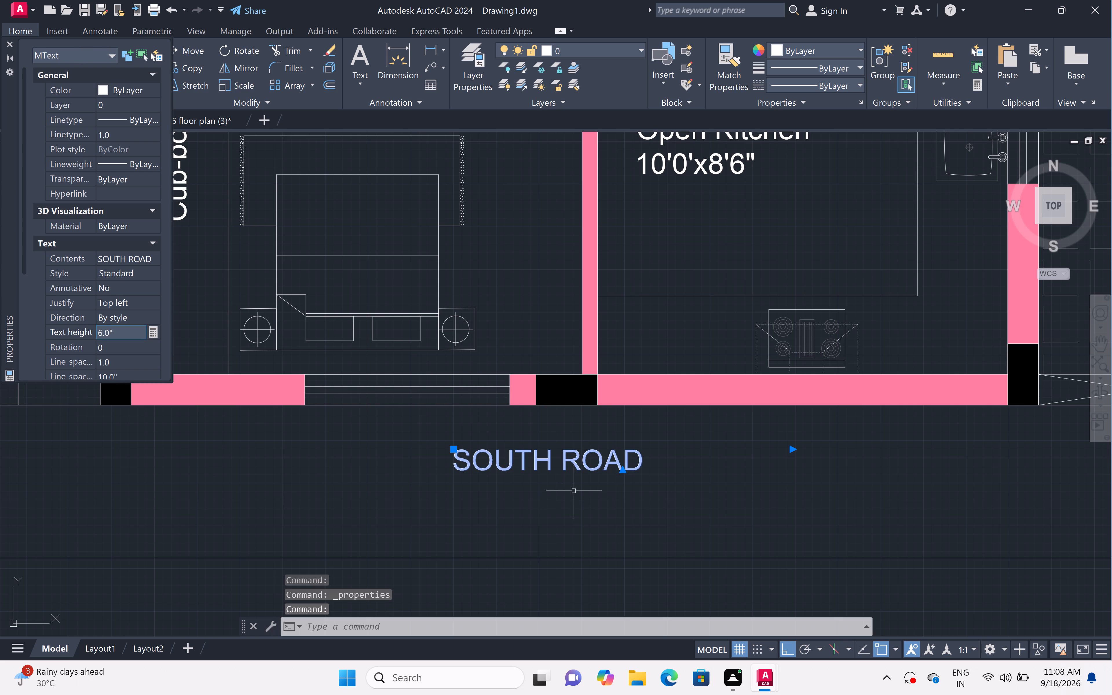
Set up a plot with the DWG To PDF.pc3 plotter, using a window around the plan's outer border as the plot area.
{"action": "scroll", "coordinate": [569, 481], "scroll_direction": "down", "scroll_amount": 5}
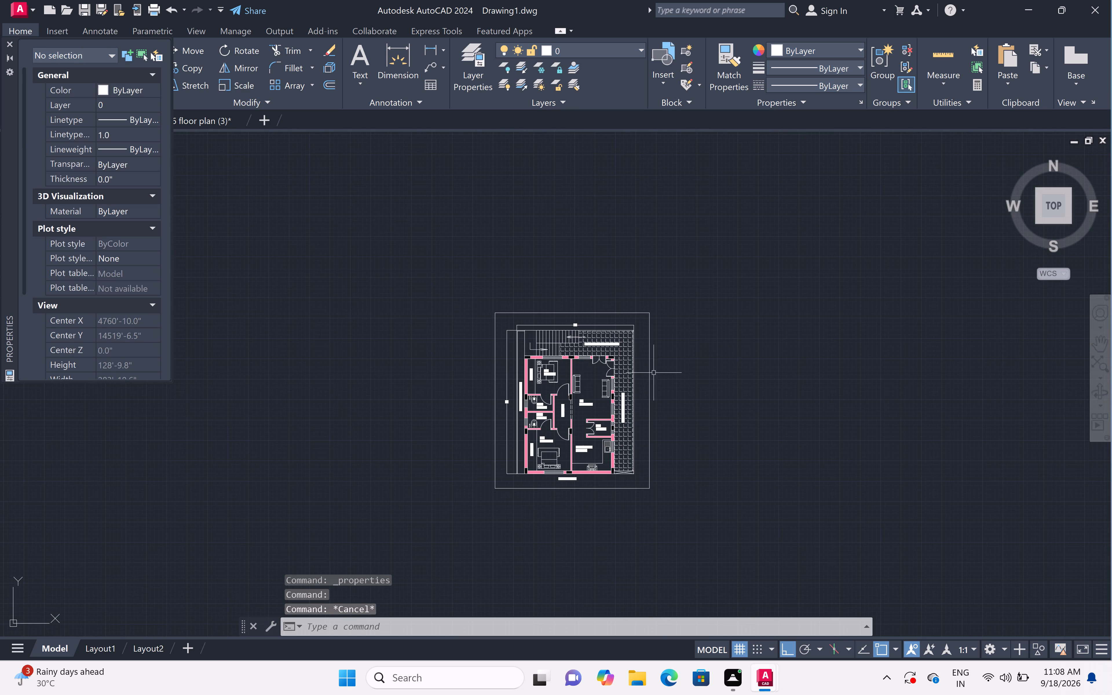
{"action": "middle_click", "coordinate": [674, 378]}
{"action": "middle_click_drag", "start_coordinate": [667, 378], "coordinate": [651, 340]}
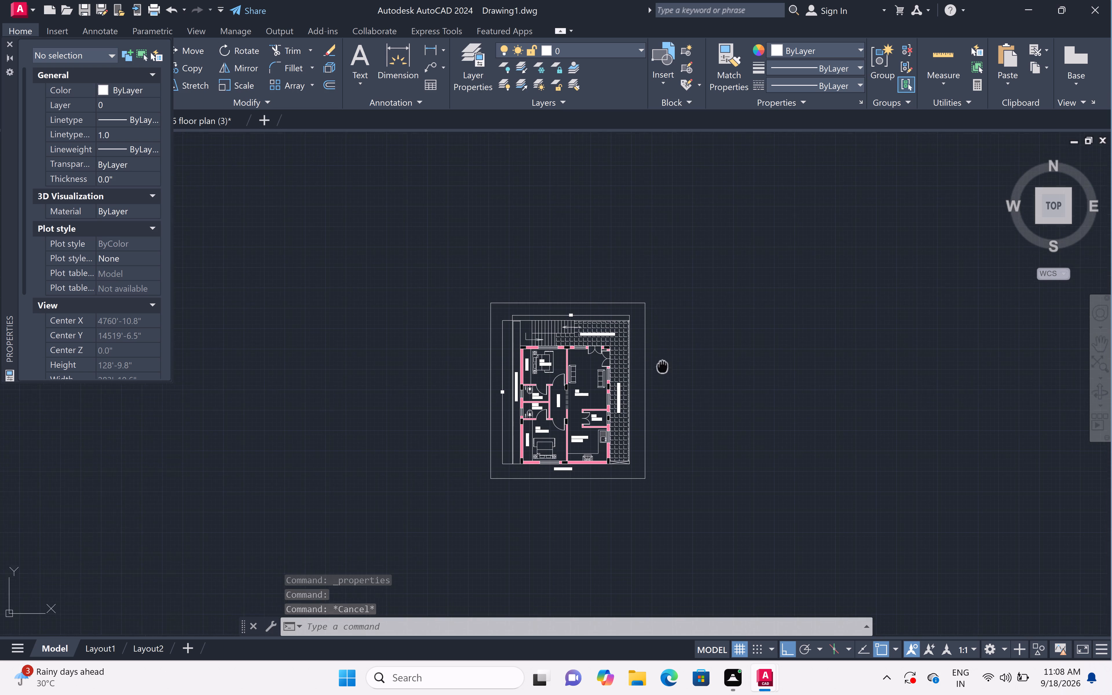
{"action": "middle_click_drag", "start_coordinate": [651, 340], "coordinate": [638, 320]}
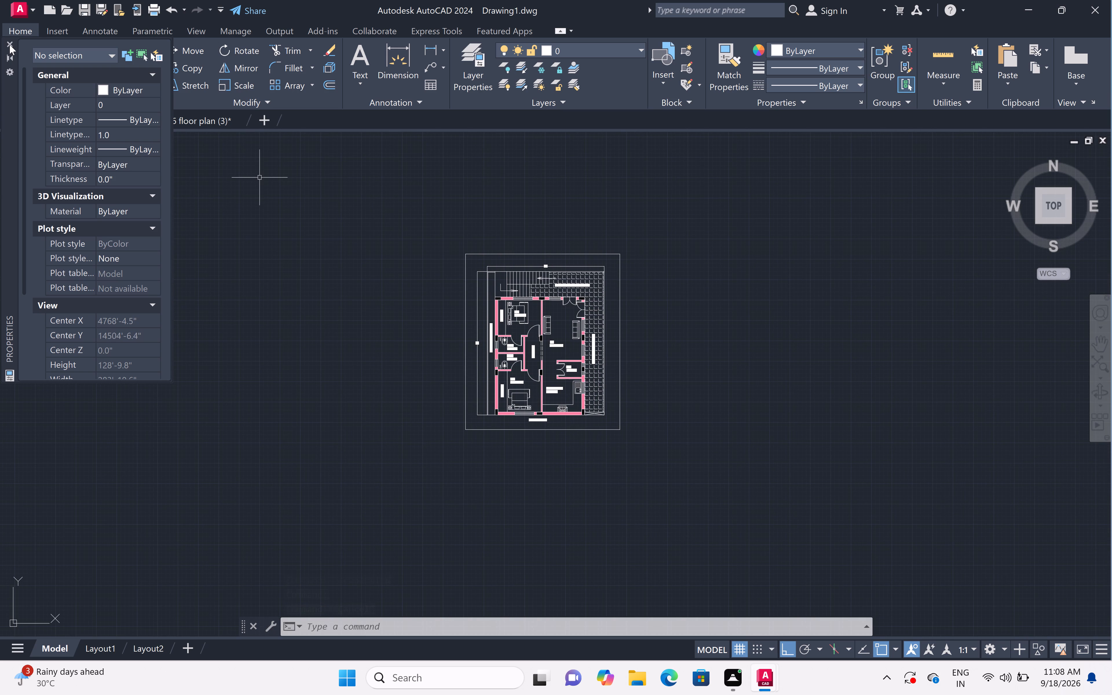
{"action": "left_click", "coordinate": [9, 41]}
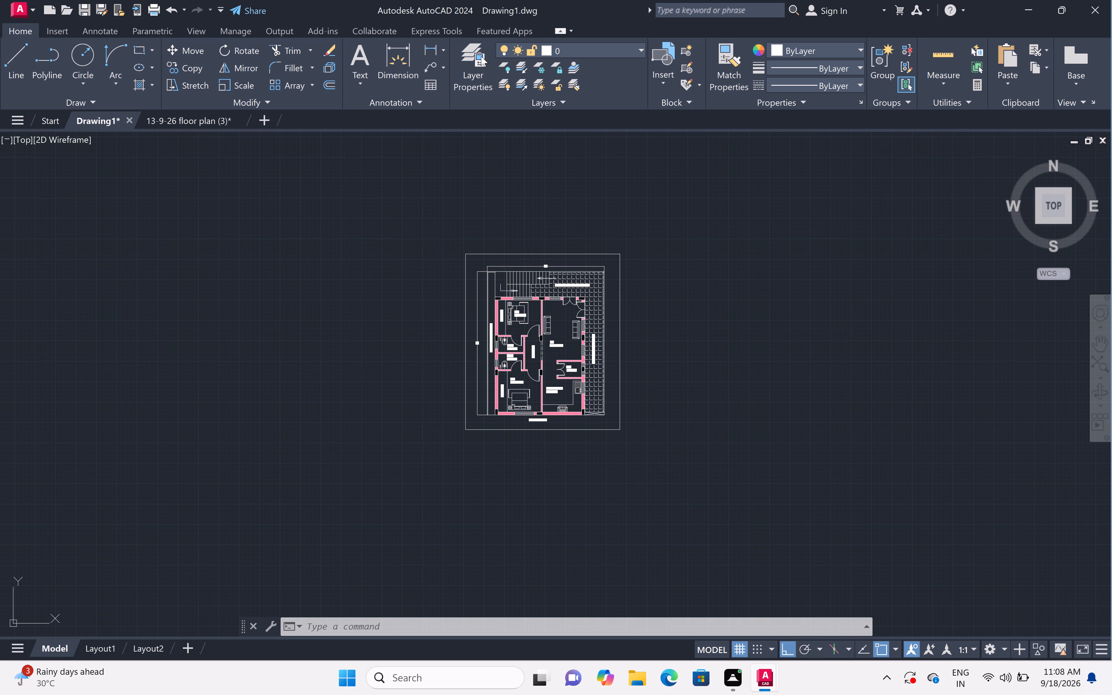
{"action": "left_click", "coordinate": [152, 4]}
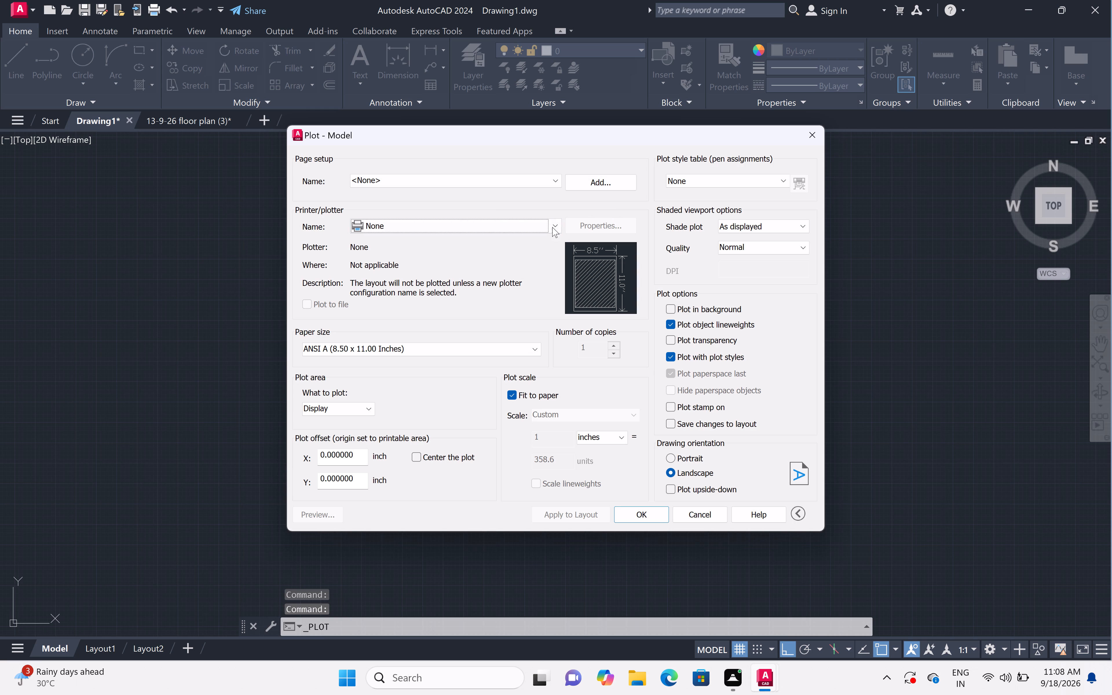
{"action": "left_click", "coordinate": [553, 223]}
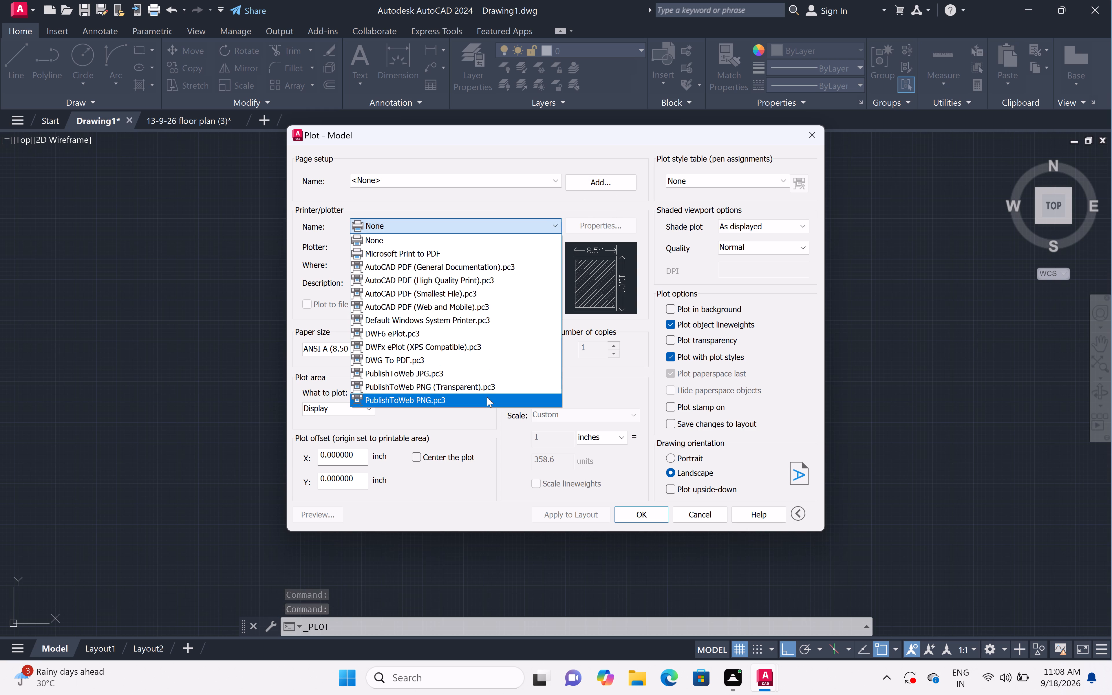
{"action": "left_click", "coordinate": [497, 362]}
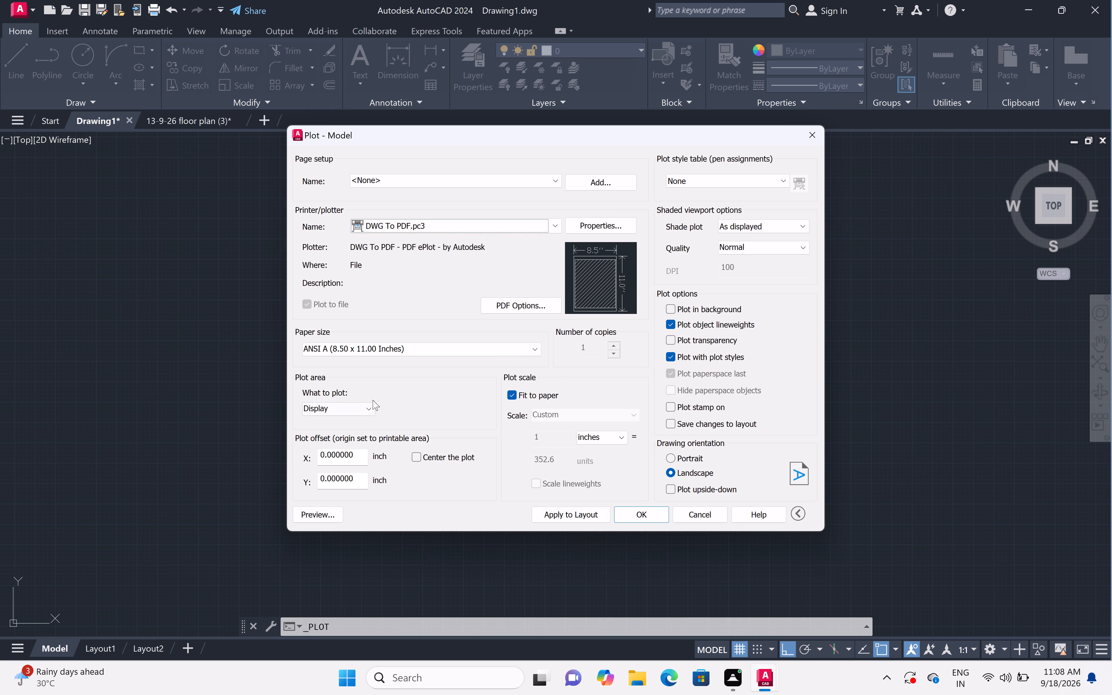
{"action": "left_click", "coordinate": [370, 404]}
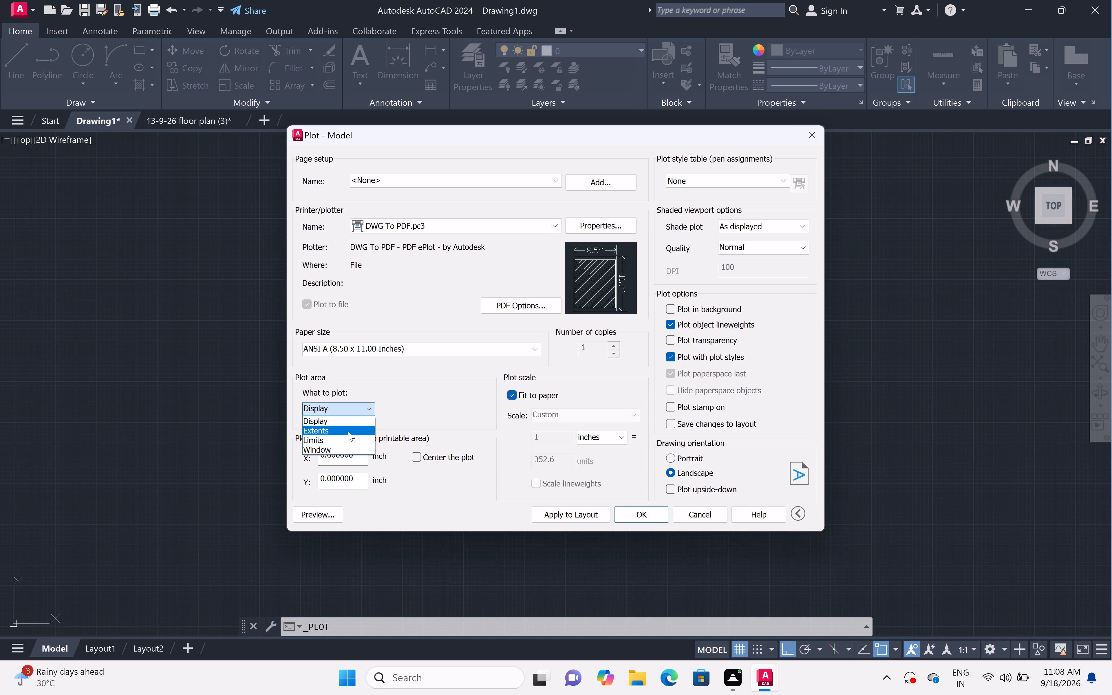
{"action": "left_click", "coordinate": [336, 450]}
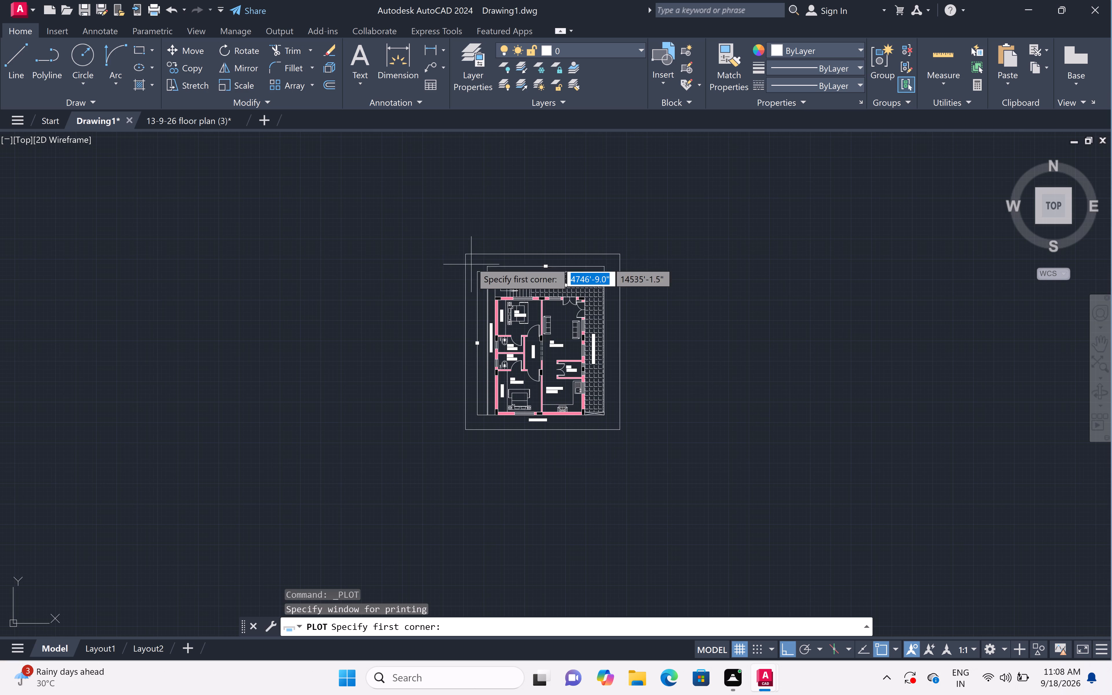
{"action": "left_click", "coordinate": [467, 252]}
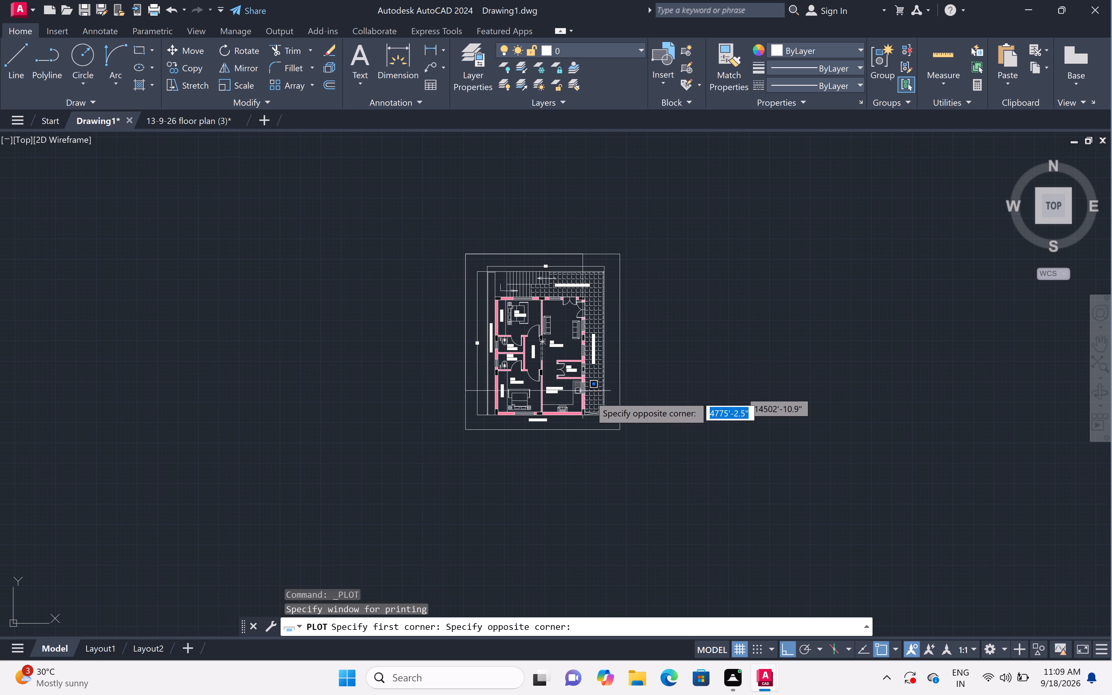
{"action": "left_click", "coordinate": [621, 427]}
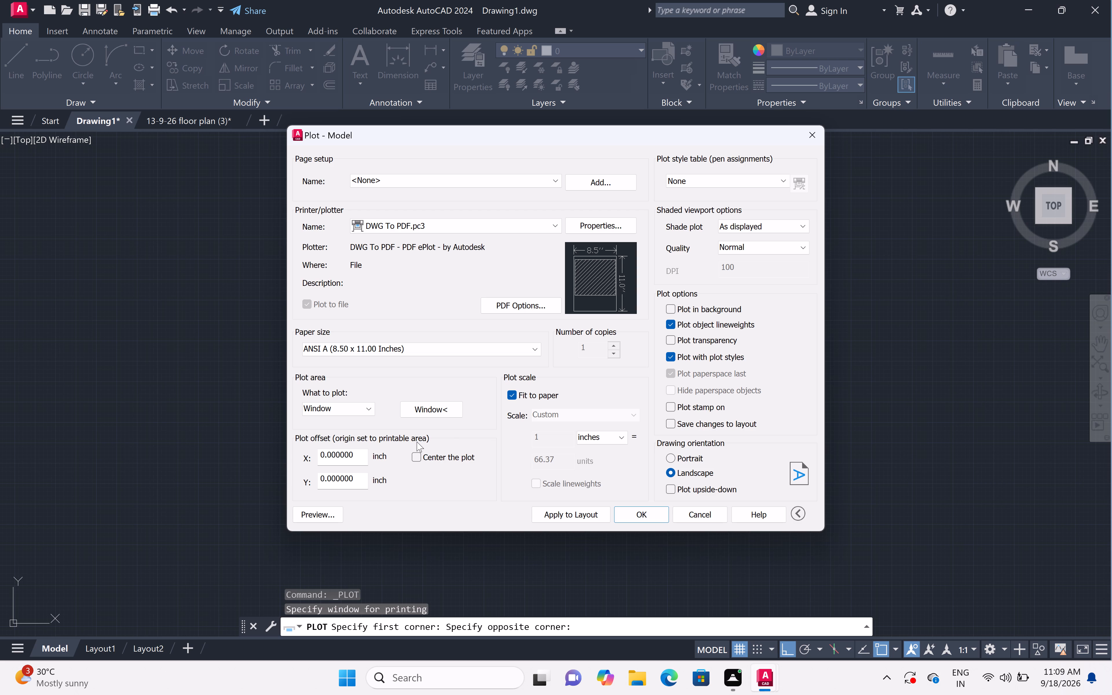
Center the plot and assign the acad.ctb plot style table to all layouts.
{"action": "left_click", "coordinate": [416, 456]}
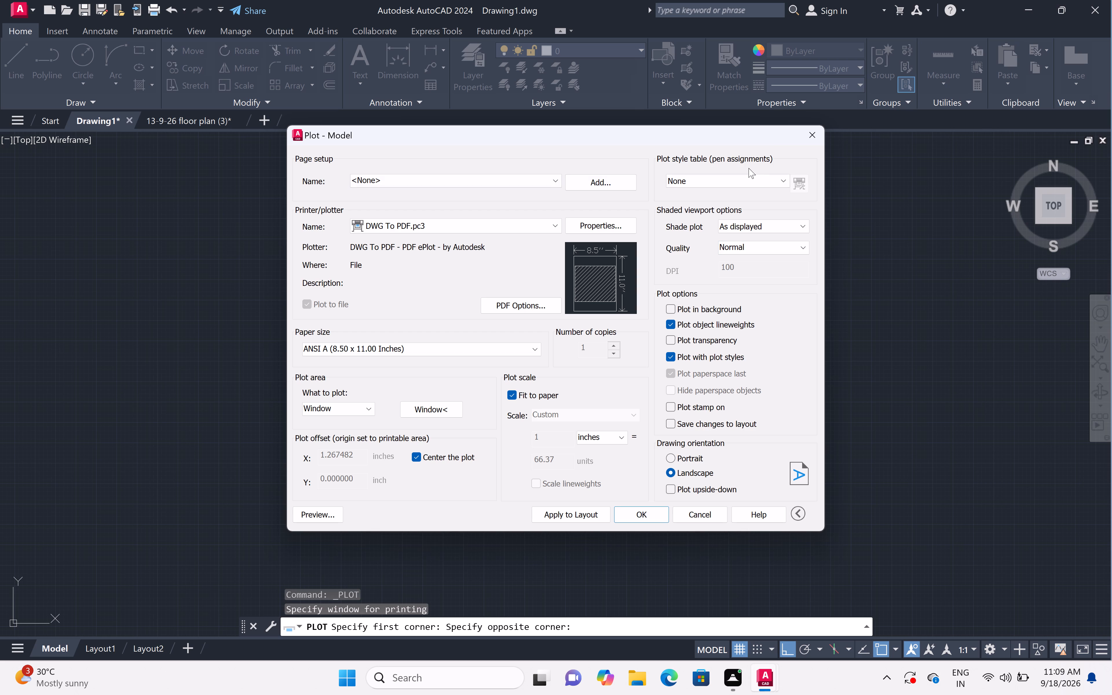
{"action": "double_click", "coordinate": [781, 177]}
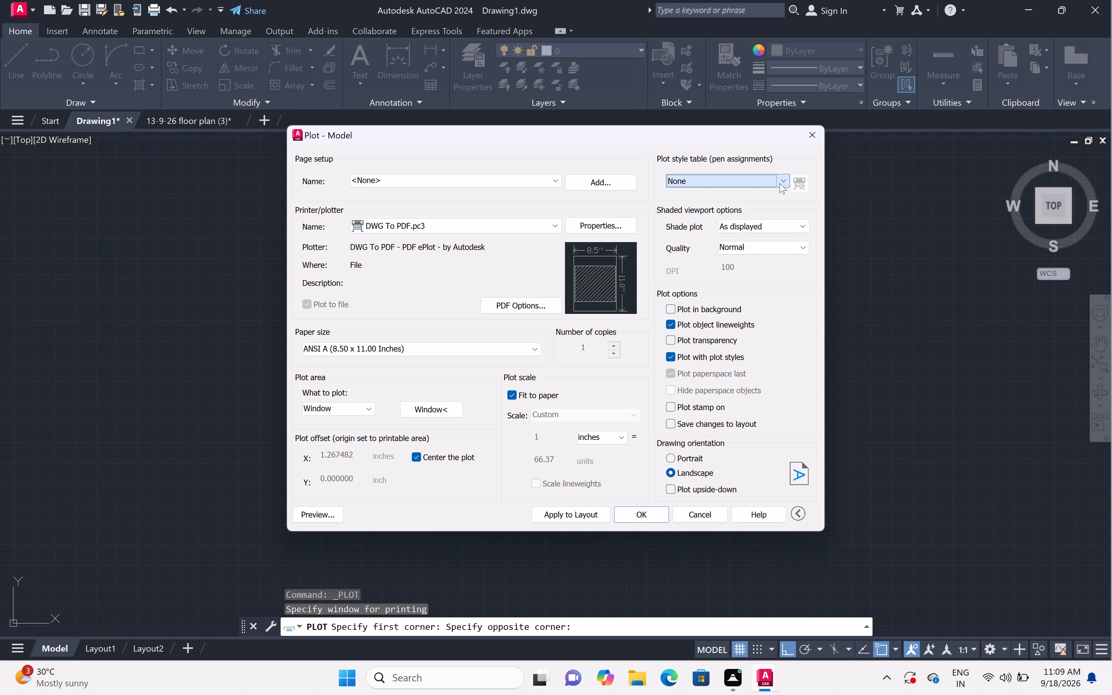
{"action": "left_click", "coordinate": [781, 178]}
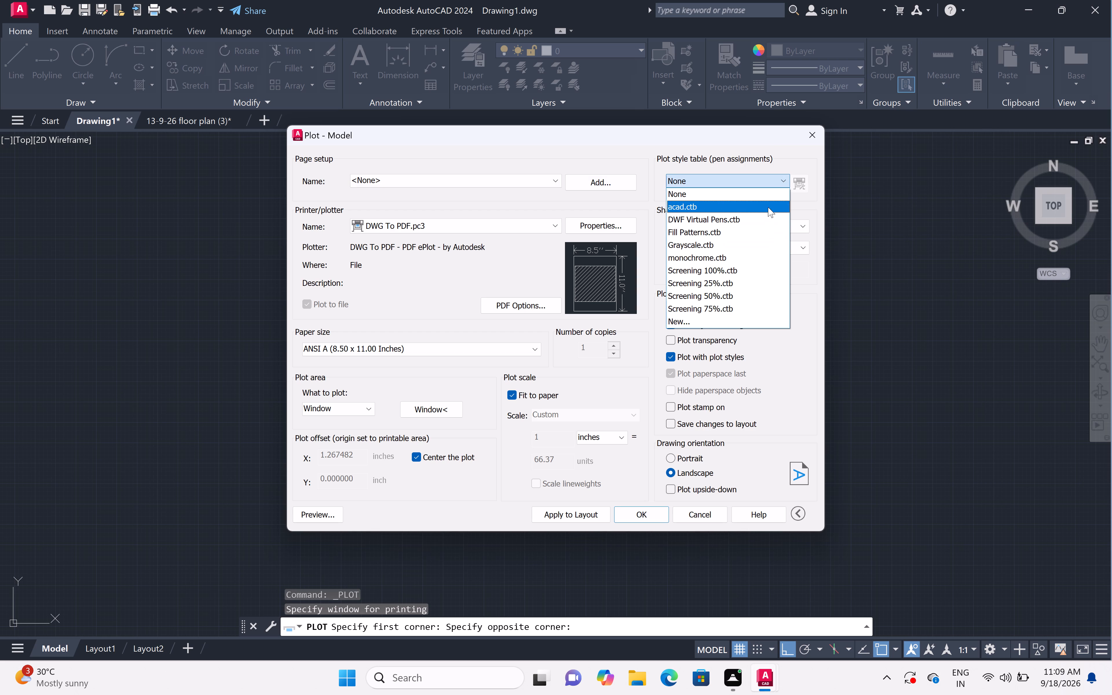
{"action": "left_click", "coordinate": [768, 207]}
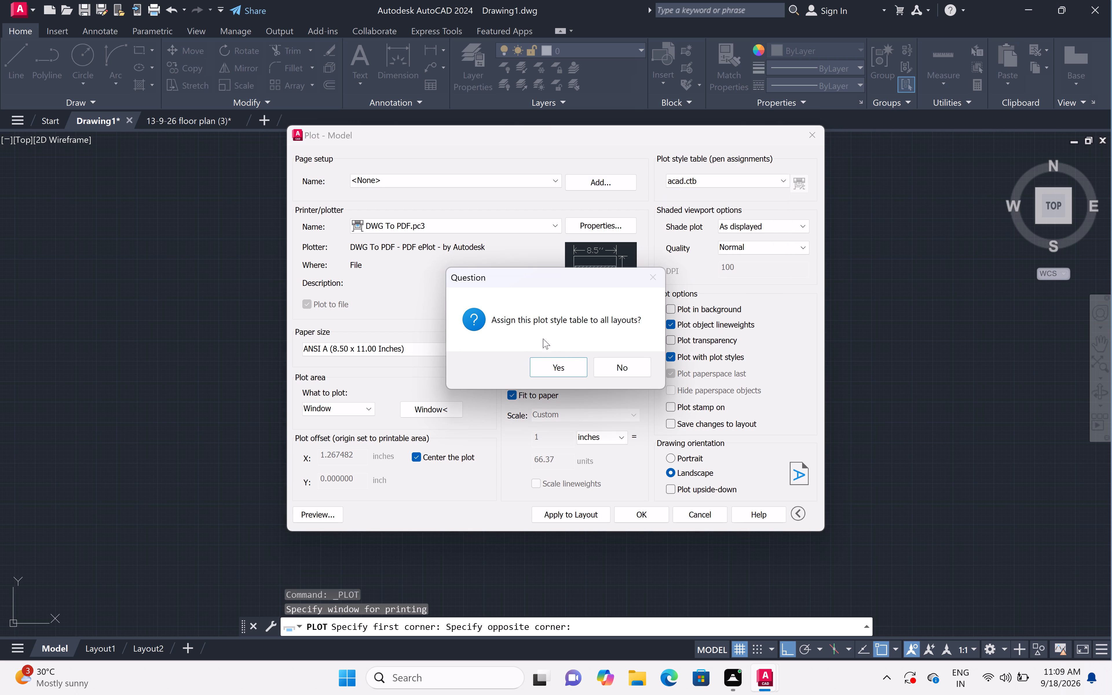
{"action": "left_click", "coordinate": [578, 366]}
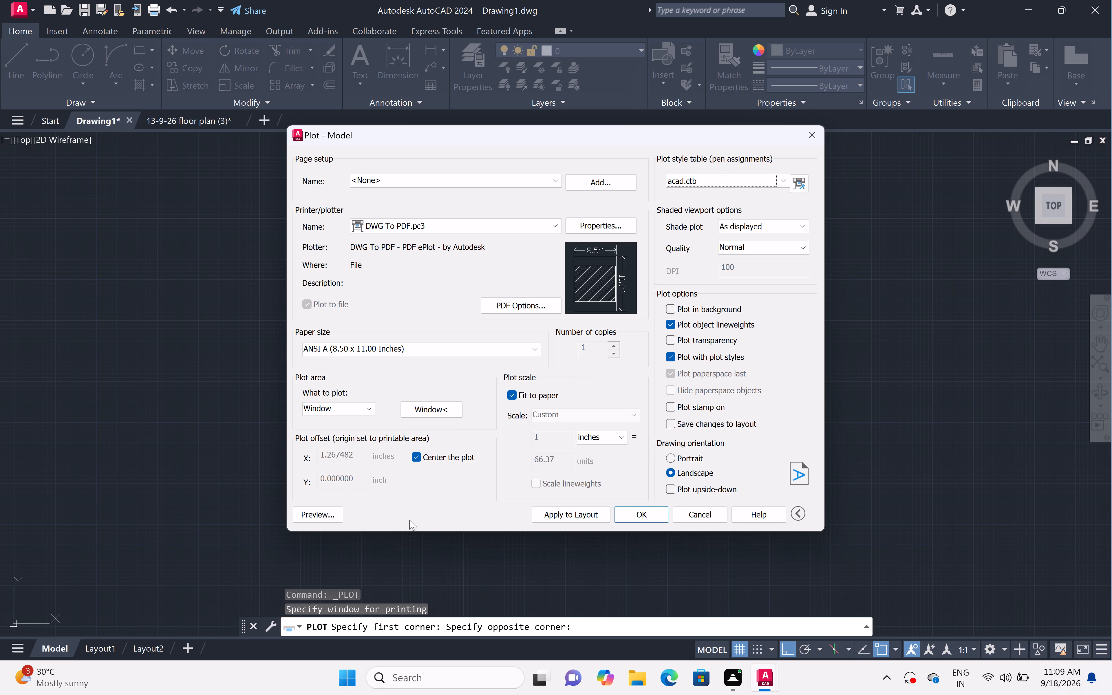
Preview the plotted floor plan and return to the plot settings.
{"action": "left_click", "coordinate": [309, 517]}
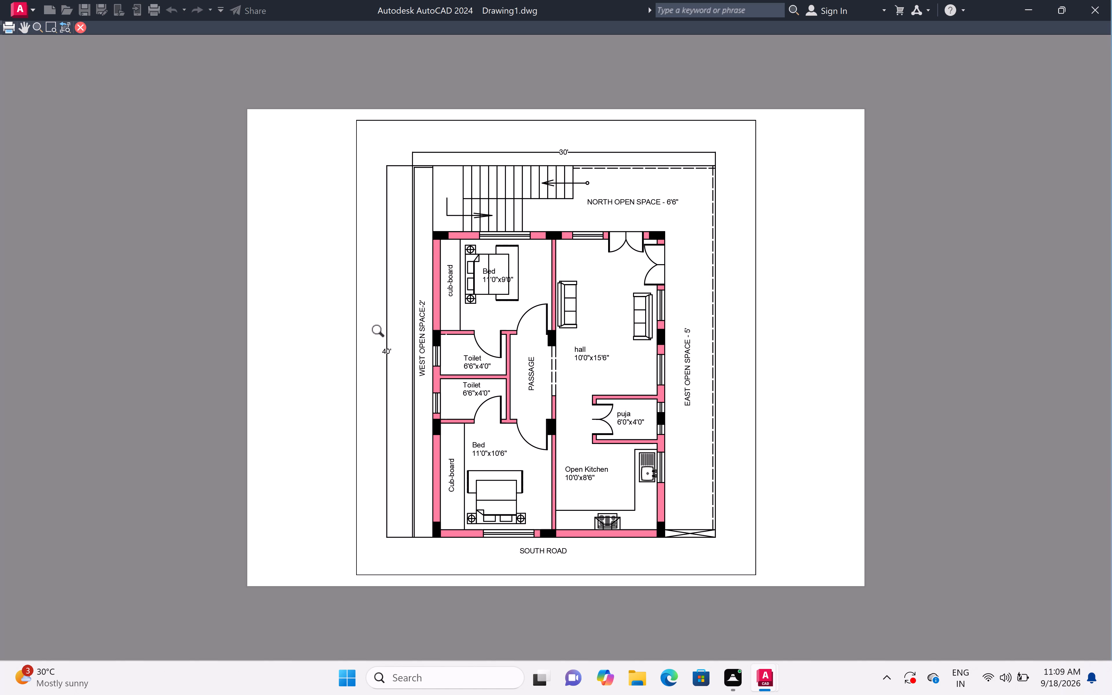
{"action": "right_click", "coordinate": [362, 327]}
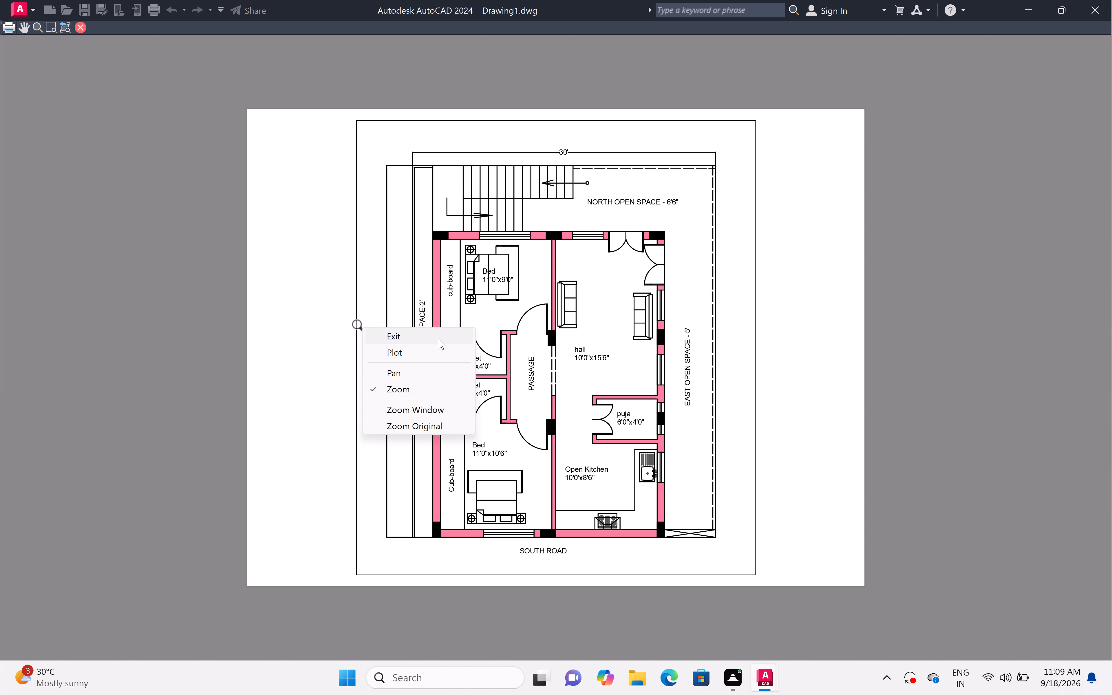
{"action": "left_click", "coordinate": [439, 339]}
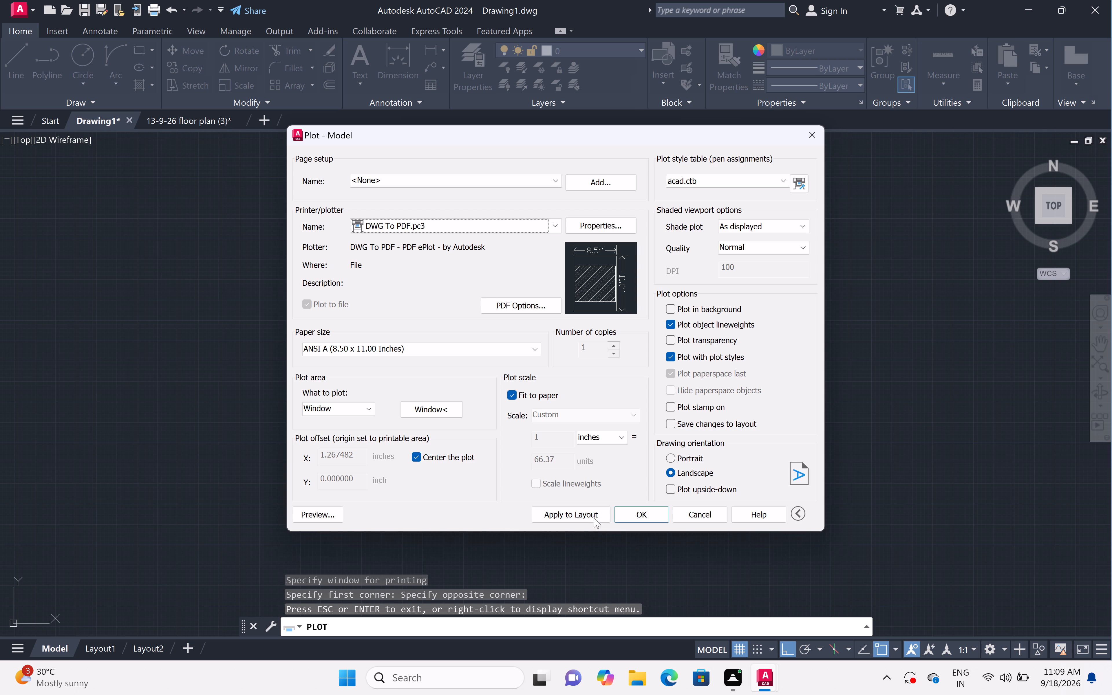
Apply the plot settings to the layout and start plotting to a PDF file.
{"action": "left_click", "coordinate": [591, 515]}
{"action": "left_click", "coordinate": [636, 517]}
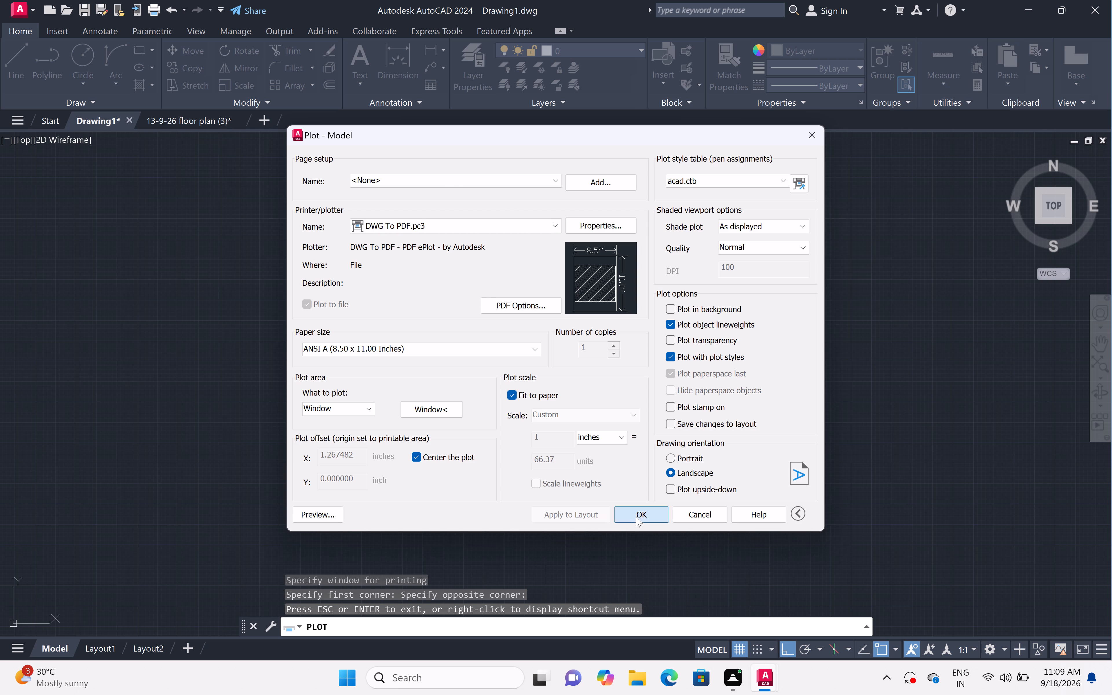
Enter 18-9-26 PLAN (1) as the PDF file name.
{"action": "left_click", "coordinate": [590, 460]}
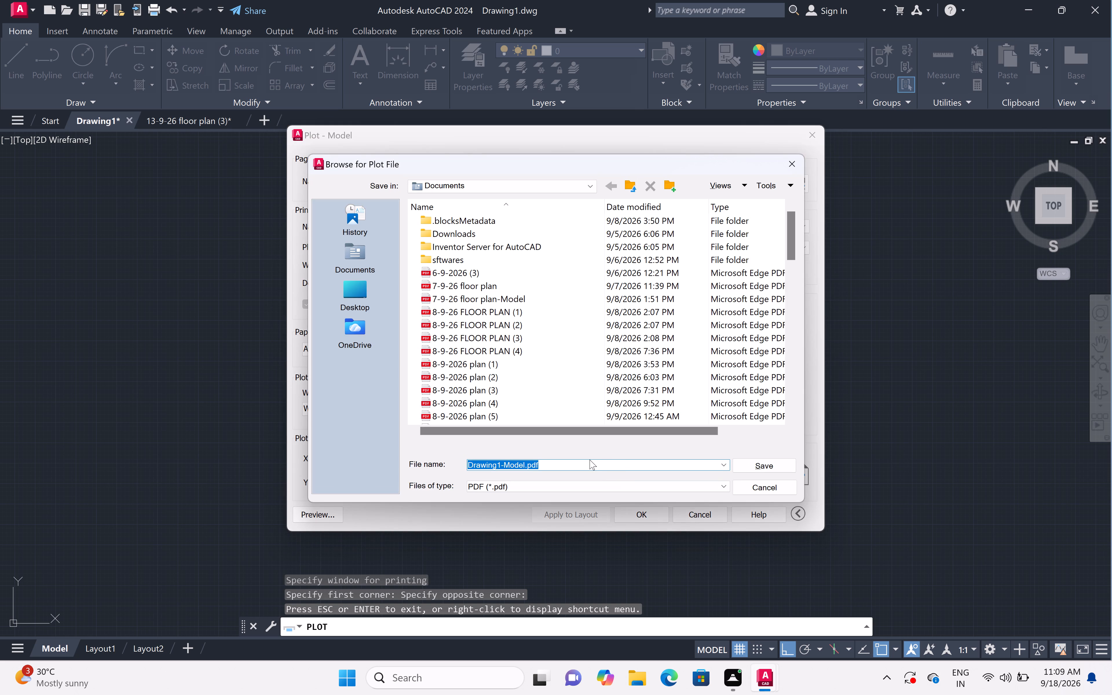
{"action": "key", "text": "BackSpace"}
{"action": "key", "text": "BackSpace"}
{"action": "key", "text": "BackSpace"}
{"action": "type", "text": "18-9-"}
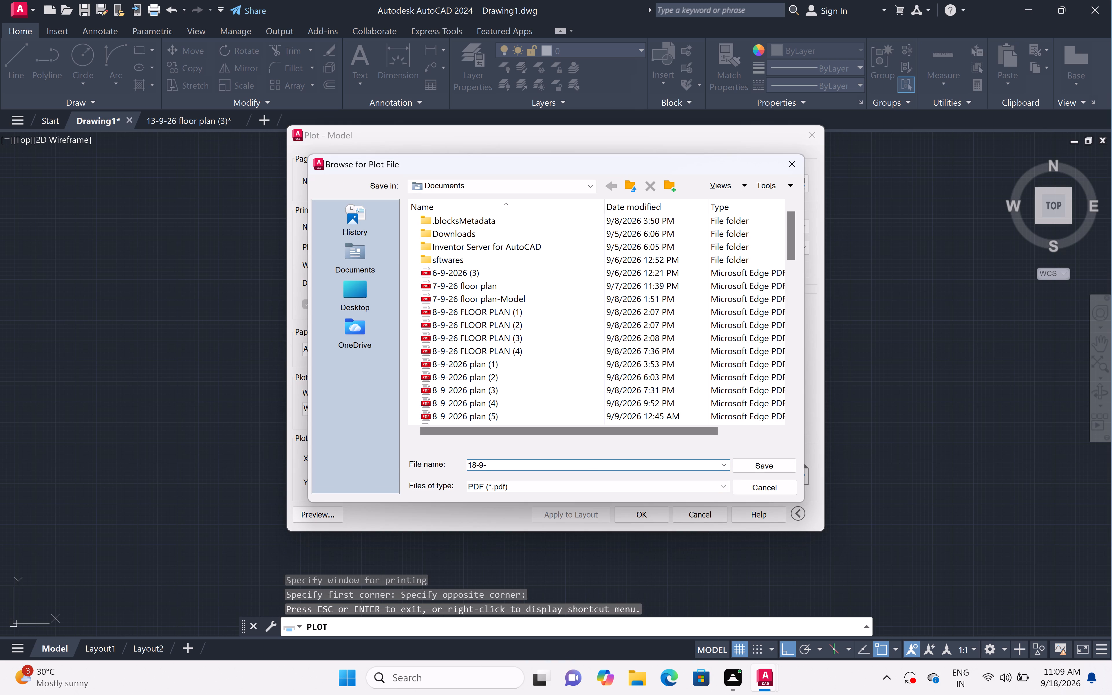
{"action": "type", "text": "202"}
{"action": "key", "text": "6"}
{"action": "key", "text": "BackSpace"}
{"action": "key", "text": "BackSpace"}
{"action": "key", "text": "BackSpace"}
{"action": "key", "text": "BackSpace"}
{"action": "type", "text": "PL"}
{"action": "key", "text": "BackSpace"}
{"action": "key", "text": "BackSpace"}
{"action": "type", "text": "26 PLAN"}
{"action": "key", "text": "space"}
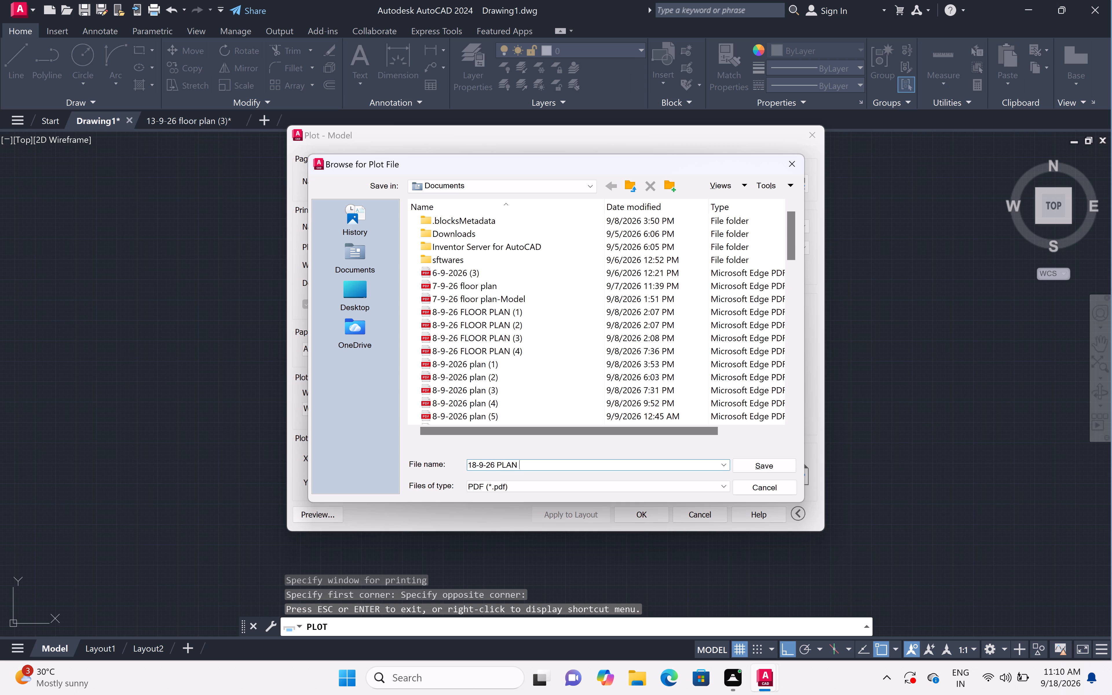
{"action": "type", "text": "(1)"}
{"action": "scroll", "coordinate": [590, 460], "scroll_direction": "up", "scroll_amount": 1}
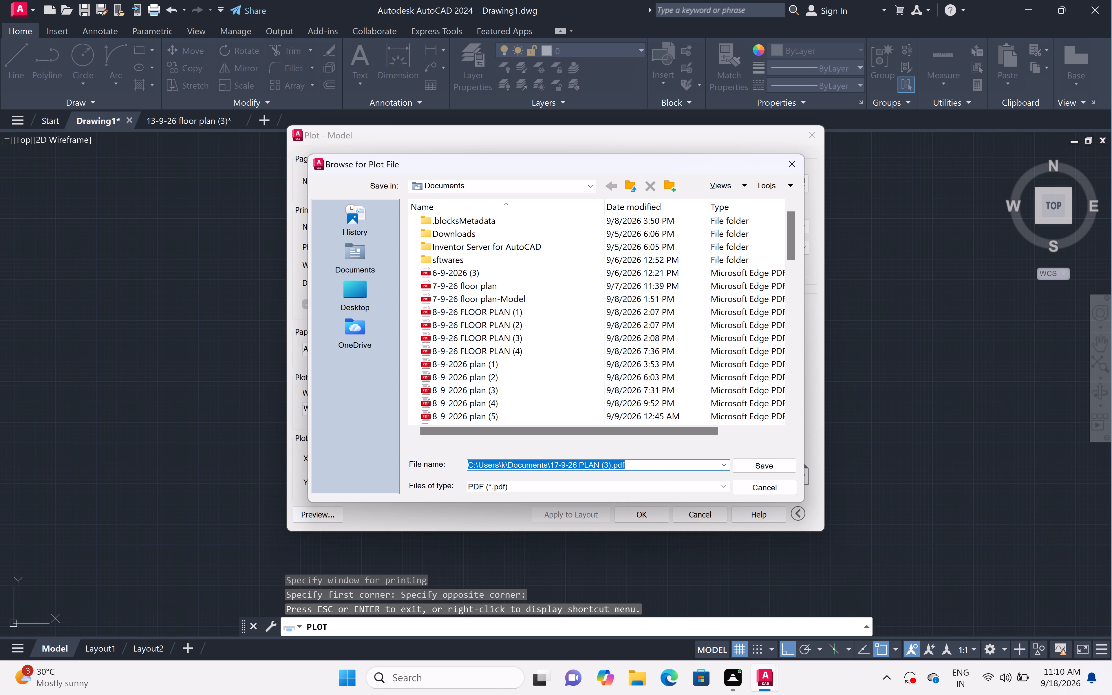
Save the plot in Documents as a PDF named 18-9-26 PLAN (1).
{"action": "left_click", "coordinate": [651, 467]}
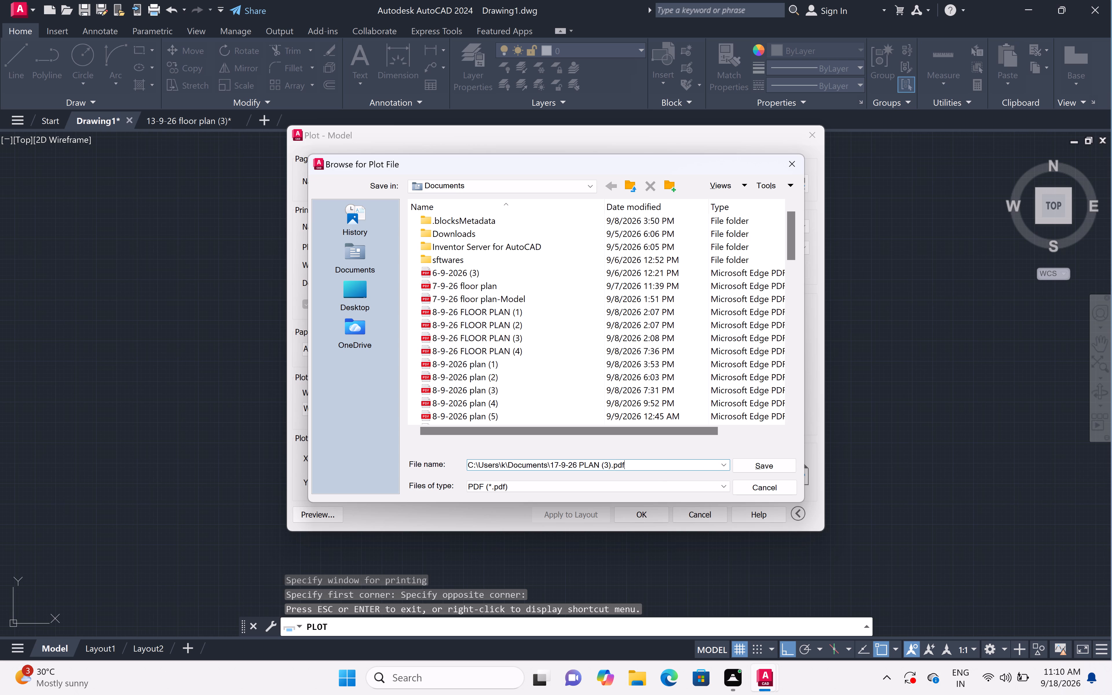
{"action": "key", "text": "BackSpace"}
{"action": "key", "text": "BackSpace"}
{"action": "key", "text": "BackSpace"}
{"action": "key", "text": "BackSpace"}
{"action": "key", "text": "BackSpace"}
{"action": "key", "text": "BackSpace"}
{"action": "key", "text": "BackSpace"}
{"action": "key", "text": "BackSpace"}
{"action": "key", "text": "BackSpace"}
{"action": "key", "text": "BackSpace"}
{"action": "key", "text": "BackSpace"}
{"action": "key", "text": "BackSpace"}
{"action": "key", "text": "BackSpace"}
{"action": "key", "text": "BackSpace"}
{"action": "key", "text": "BackSpace"}
{"action": "key", "text": "BackSpace"}
{"action": "key", "text": "BackSpace"}
{"action": "key", "text": "BackSpace"}
{"action": "key", "text": "BackSpace"}
{"action": "key", "text": "BackSpace"}
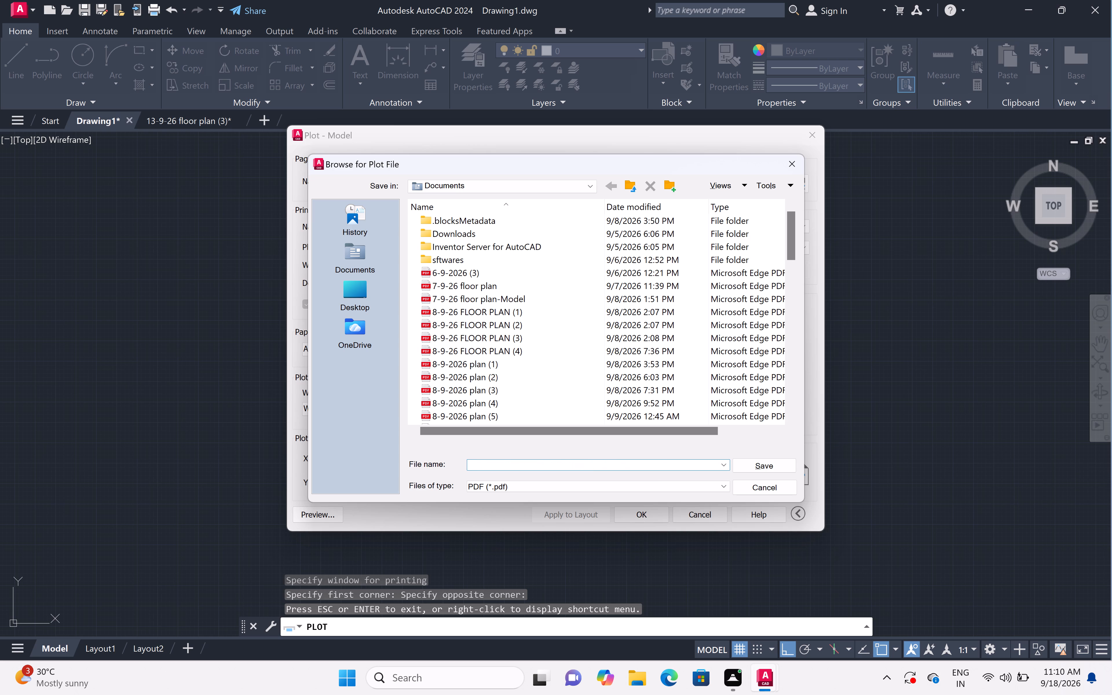
{"action": "type", "text": "18"}
{"action": "type", "text": "-9-"}
{"action": "type", "text": "26"}
{"action": "key", "text": "space"}
{"action": "key", "text": "shift+p"}
{"action": "key", "text": "BackSpace"}
{"action": "type", "text": "PLAN"}
{"action": "key", "text": "space"}
{"action": "type", "text": "(1"}
{"action": "key", "text": "shift+parenright"}
{"action": "left_click", "coordinate": [770, 466]}
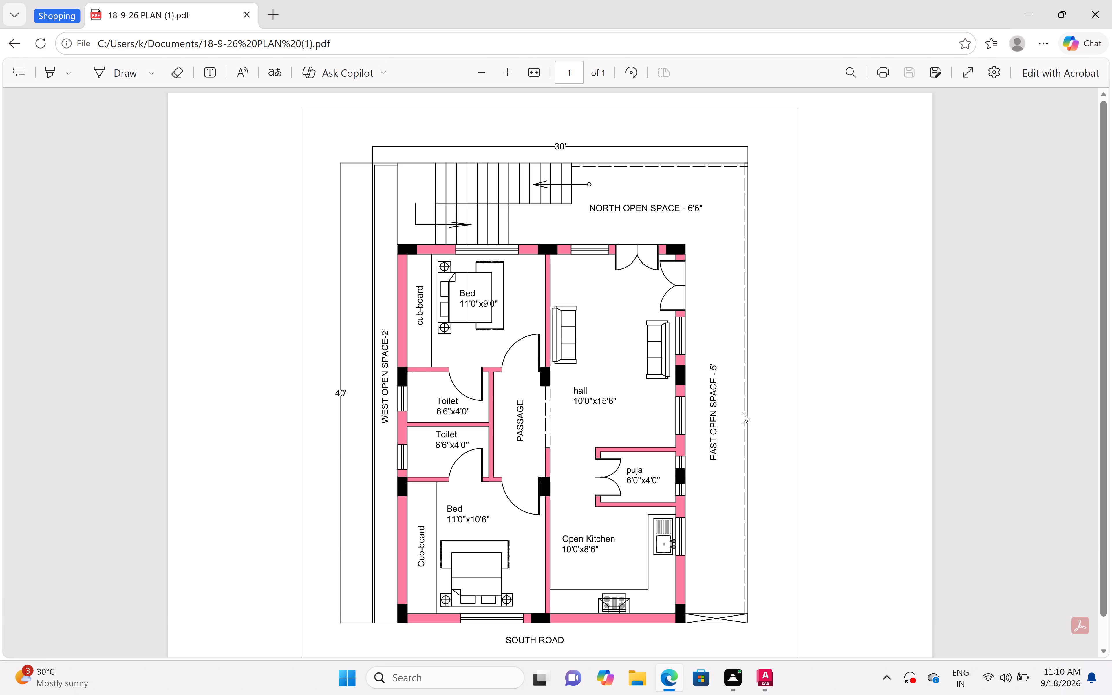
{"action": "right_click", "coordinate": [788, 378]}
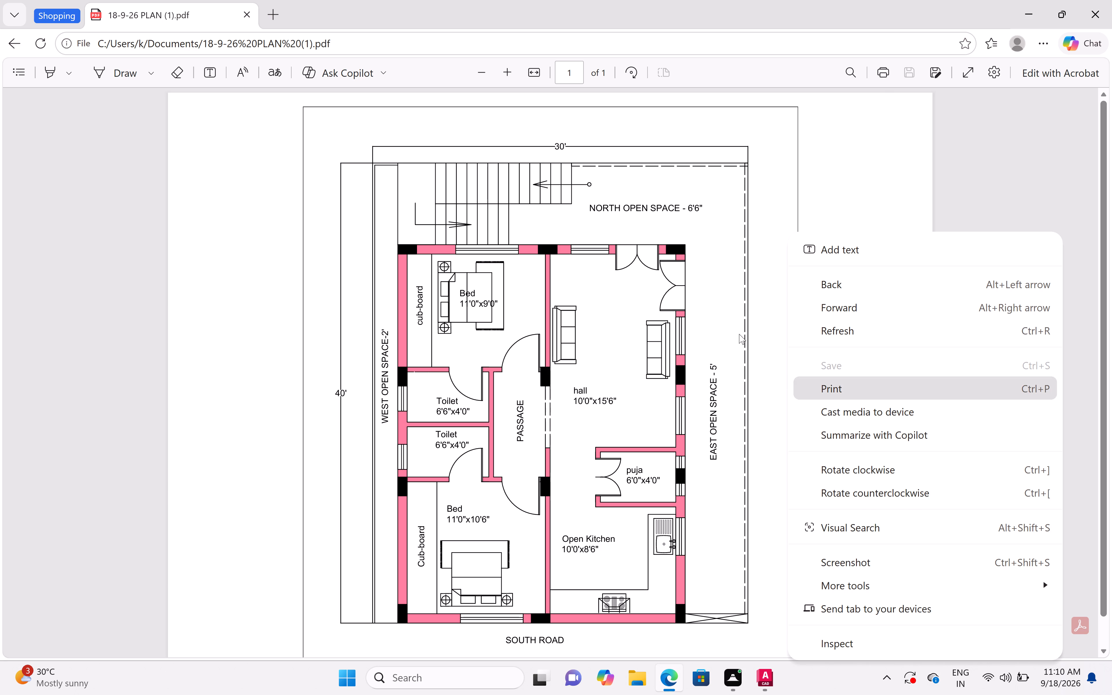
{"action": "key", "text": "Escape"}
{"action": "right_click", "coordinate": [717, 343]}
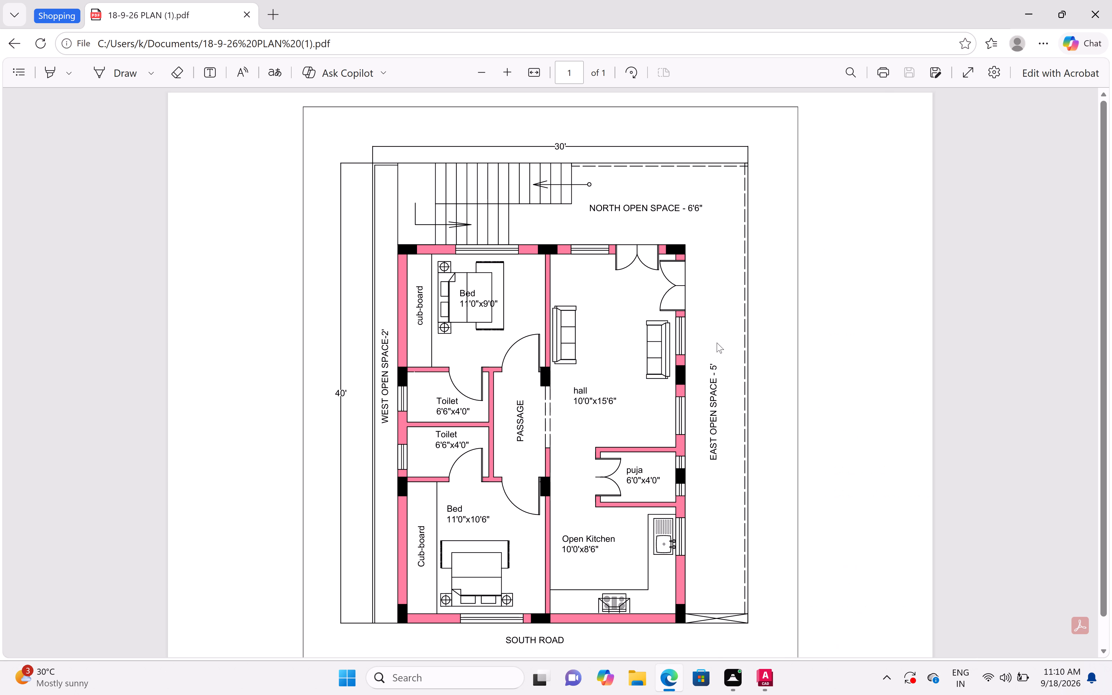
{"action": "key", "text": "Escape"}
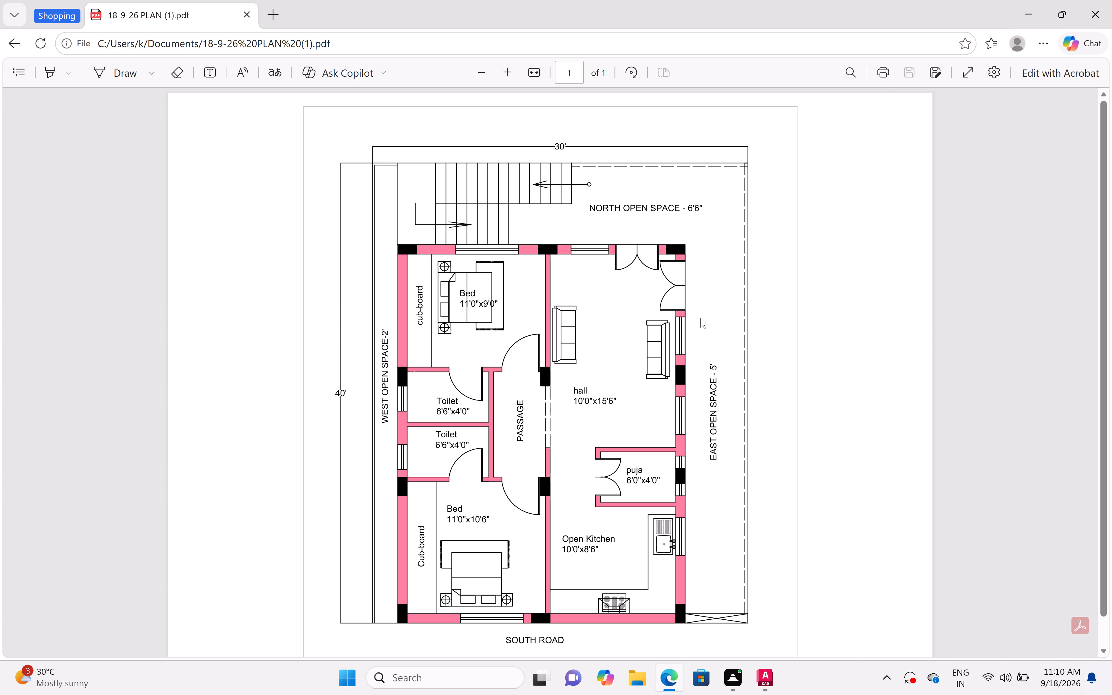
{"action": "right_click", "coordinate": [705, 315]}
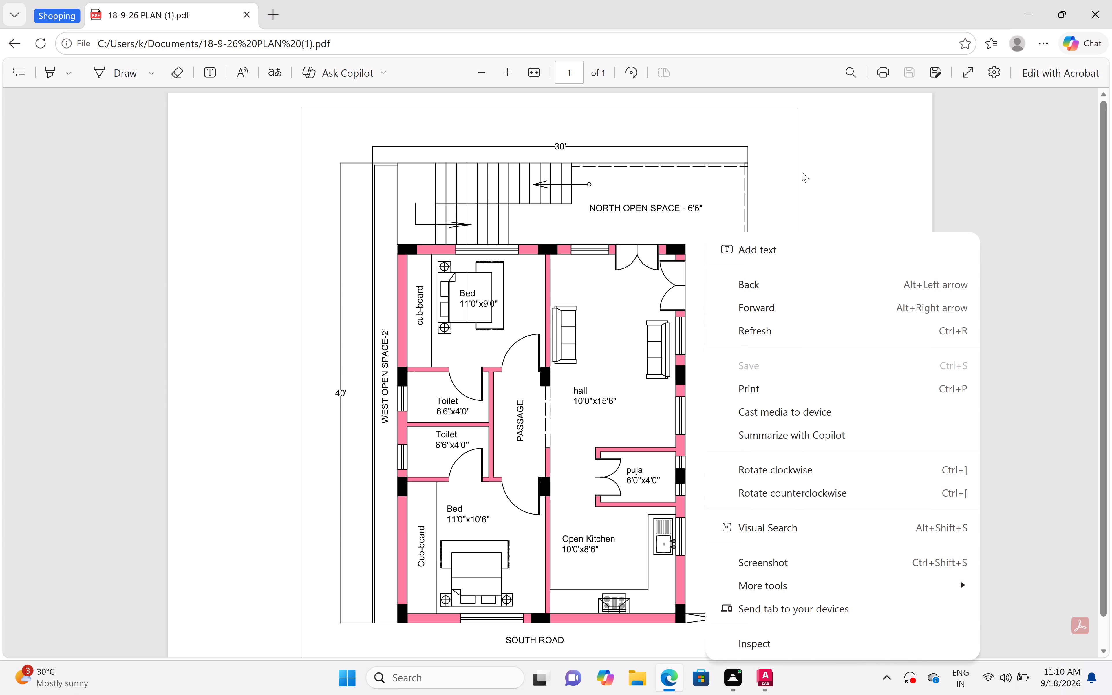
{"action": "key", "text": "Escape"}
Close the plotted PDF and return to the drawing in AutoCAD.
{"action": "left_click", "coordinate": [1092, 11]}
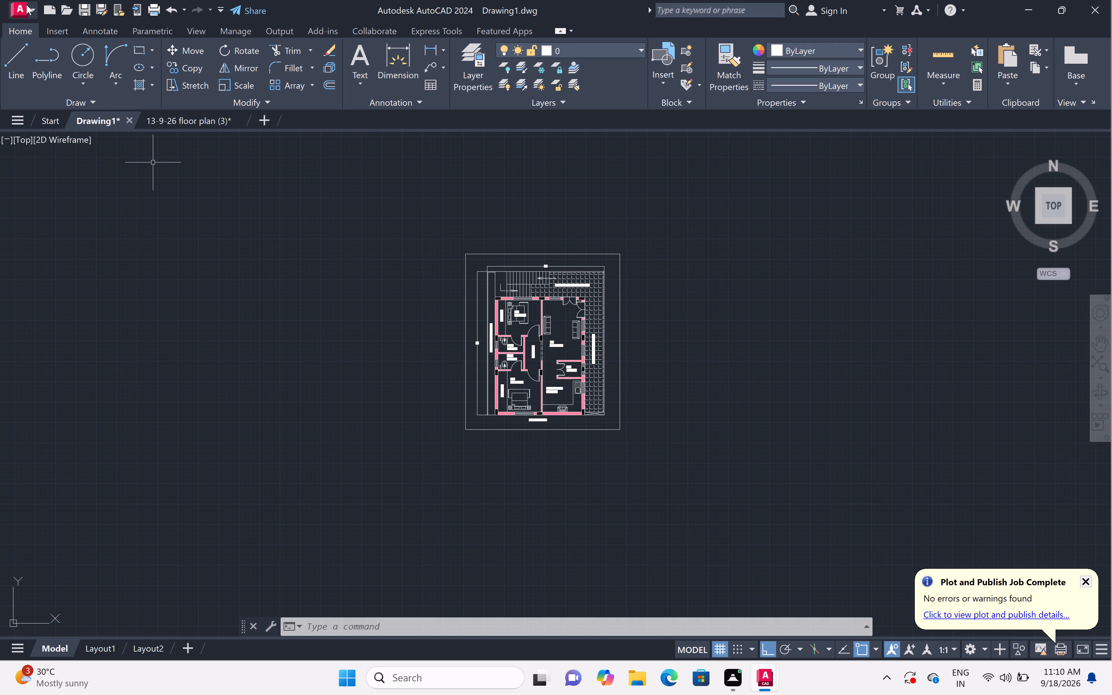
Save the drawing in Documents as 18-9-26 PLAN (1) in AutoCAD 2018 Drawing format.
{"action": "left_click", "coordinate": [14, 9]}
{"action": "left_click", "coordinate": [60, 162]}
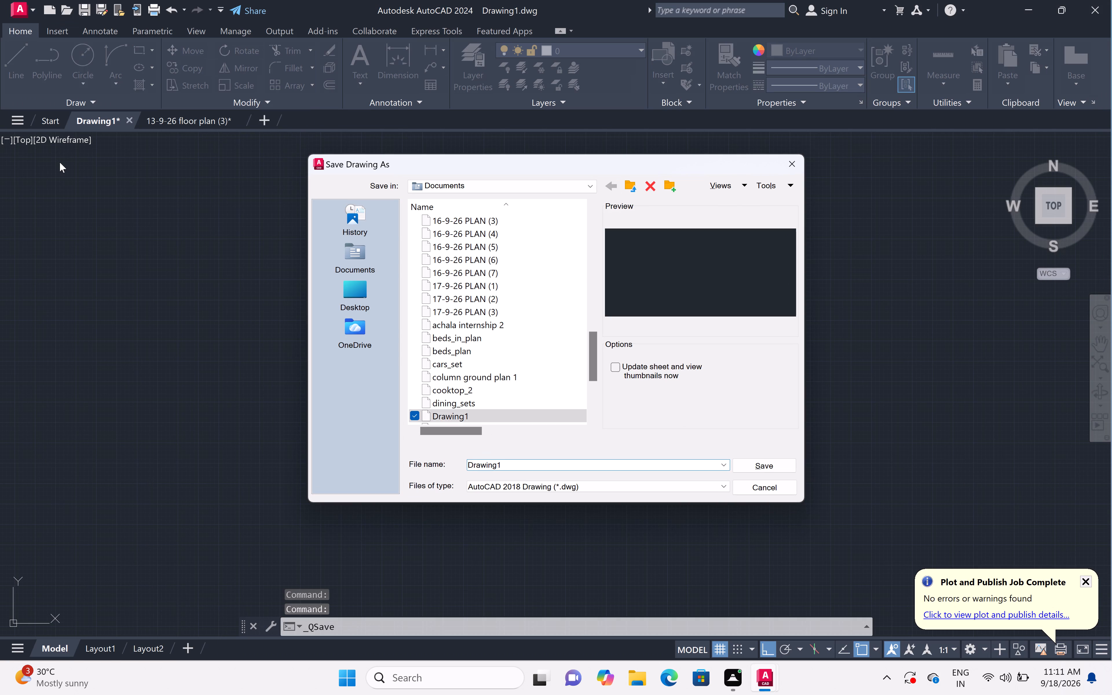
{"action": "key", "text": "BackSpace"}
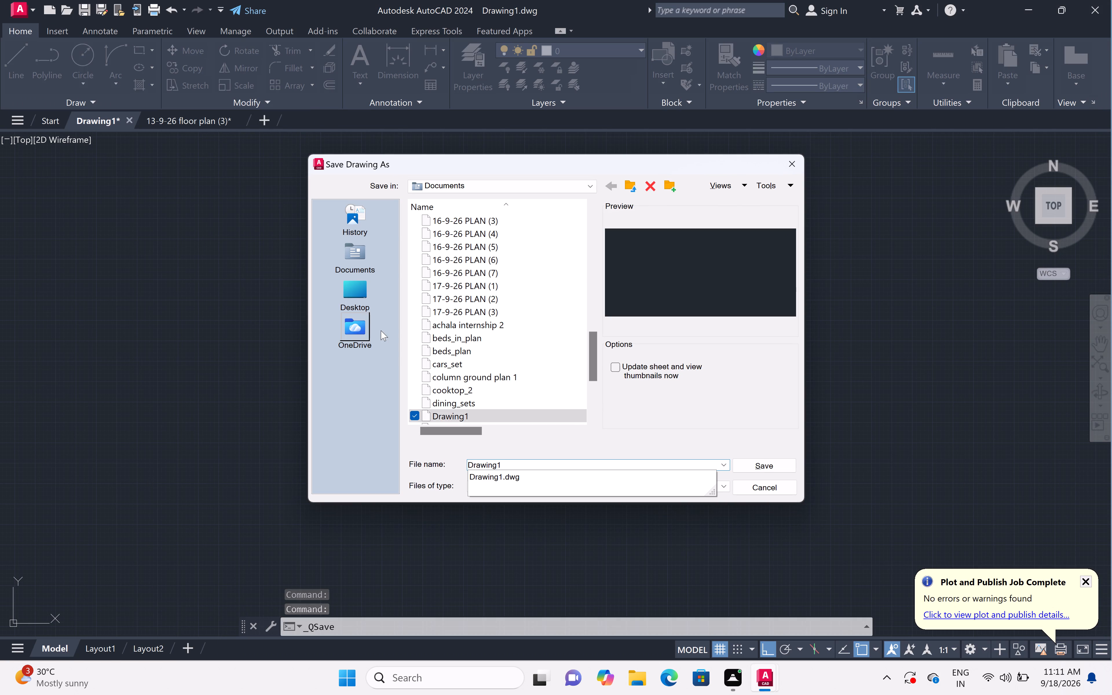
{"action": "left_click", "coordinate": [517, 462]}
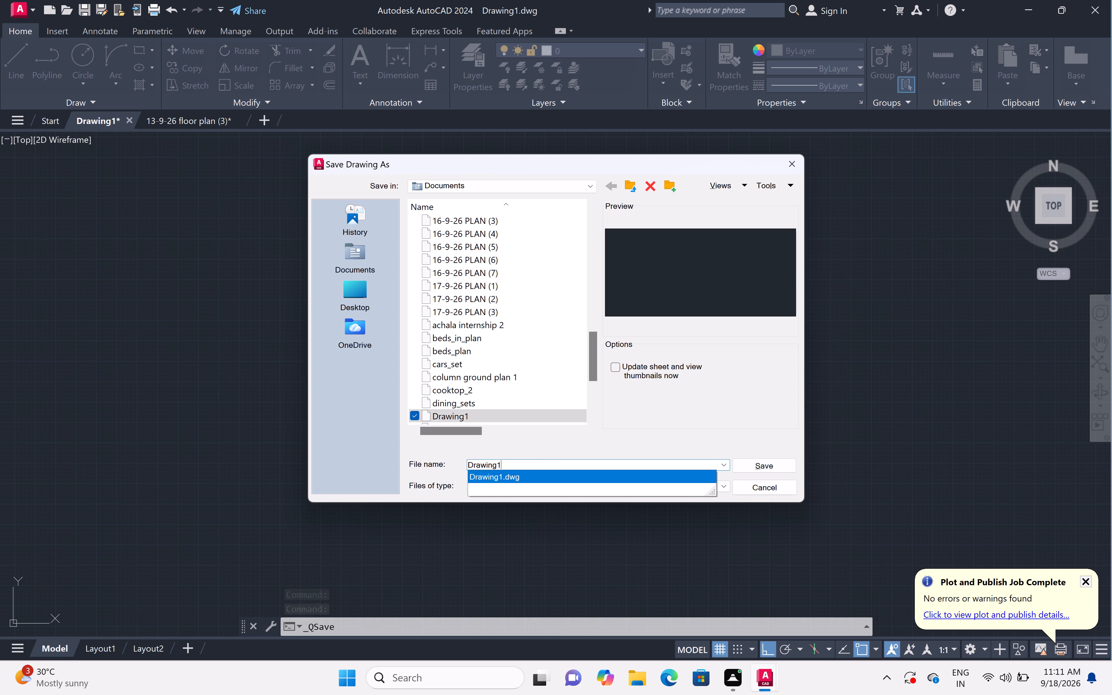
{"action": "key", "text": "BackSpace"}
{"action": "key", "text": "BackSpace"}
{"action": "key", "text": "BackSpace"}
{"action": "key", "text": "BackSpace"}
{"action": "key", "text": "BackSpace"}
{"action": "key", "text": "BackSpace"}
{"action": "key", "text": "BackSpace"}
{"action": "key", "text": "BackSpace"}
{"action": "key", "text": "BackSpace"}
{"action": "key", "text": "BackSpace"}
{"action": "key", "text": "BackSpace"}
{"action": "key", "text": "BackSpace"}
{"action": "key", "text": "BackSpace"}
{"action": "key", "text": "BackSpace"}
{"action": "key", "text": "BackSpace"}
{"action": "key", "text": "BackSpace"}
{"action": "key", "text": "BackSpace"}
{"action": "key", "text": "BackSpace"}
{"action": "key", "text": "BackSpace"}
{"action": "key", "text": "BackSpace"}
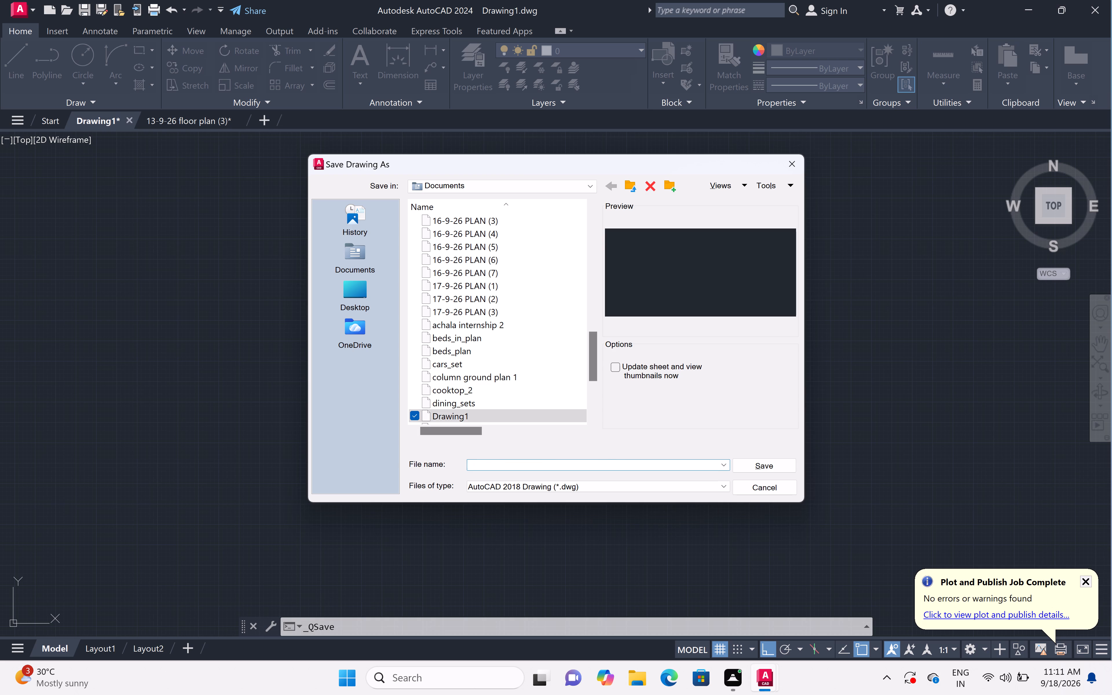
{"action": "type", "text": "18"}
{"action": "type", "text": "-9-2"}
{"action": "type", "text": "6"}
{"action": "key", "text": "space"}
{"action": "type", "text": "PLAN"}
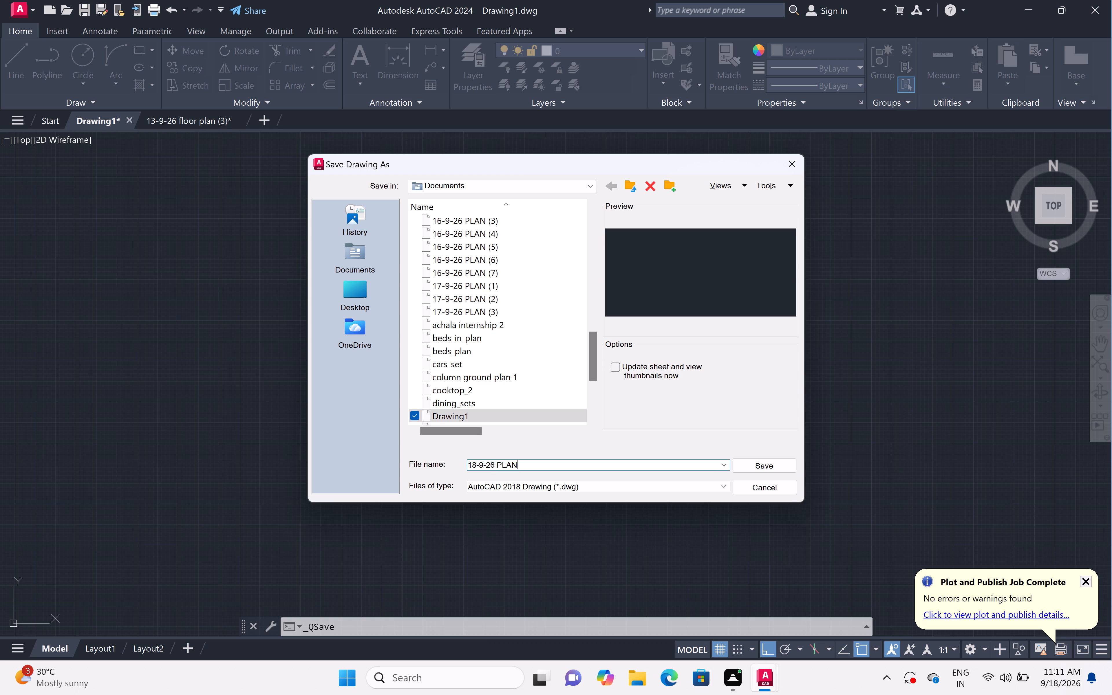
{"action": "key", "text": "space"}
{"action": "key", "text": "shift+parenleft"}
{"action": "key", "text": "4"}
{"action": "key", "text": "BackSpace"}
{"action": "key", "text": "1"}
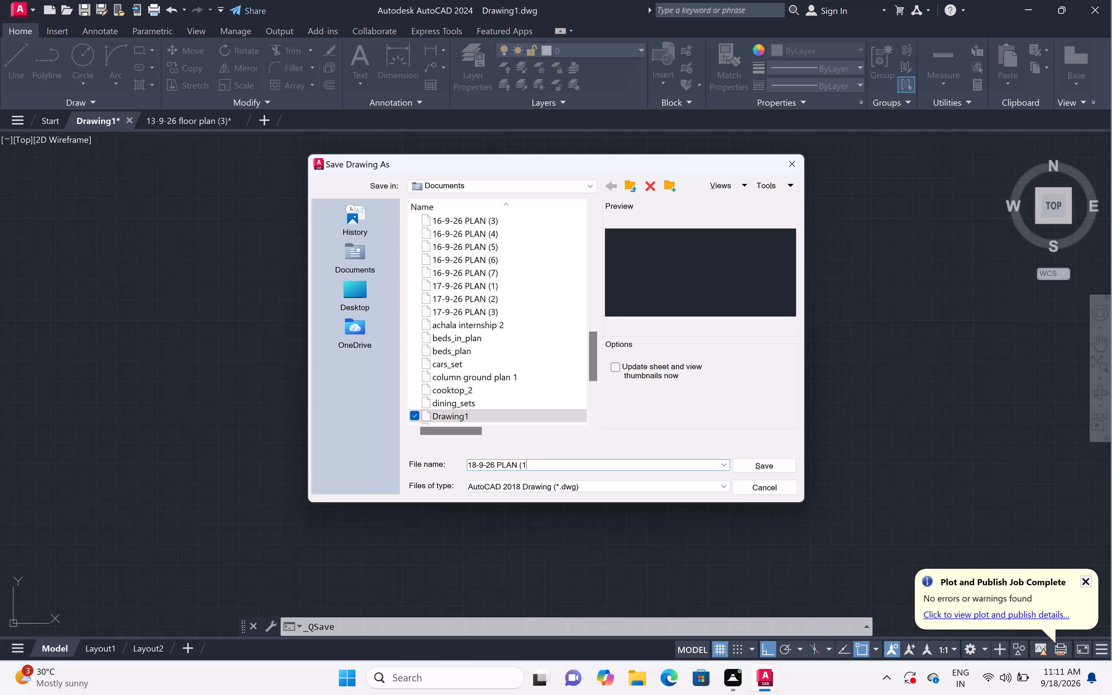
{"action": "key", "text": "shift+parenright"}
{"action": "left_click", "coordinate": [761, 462]}
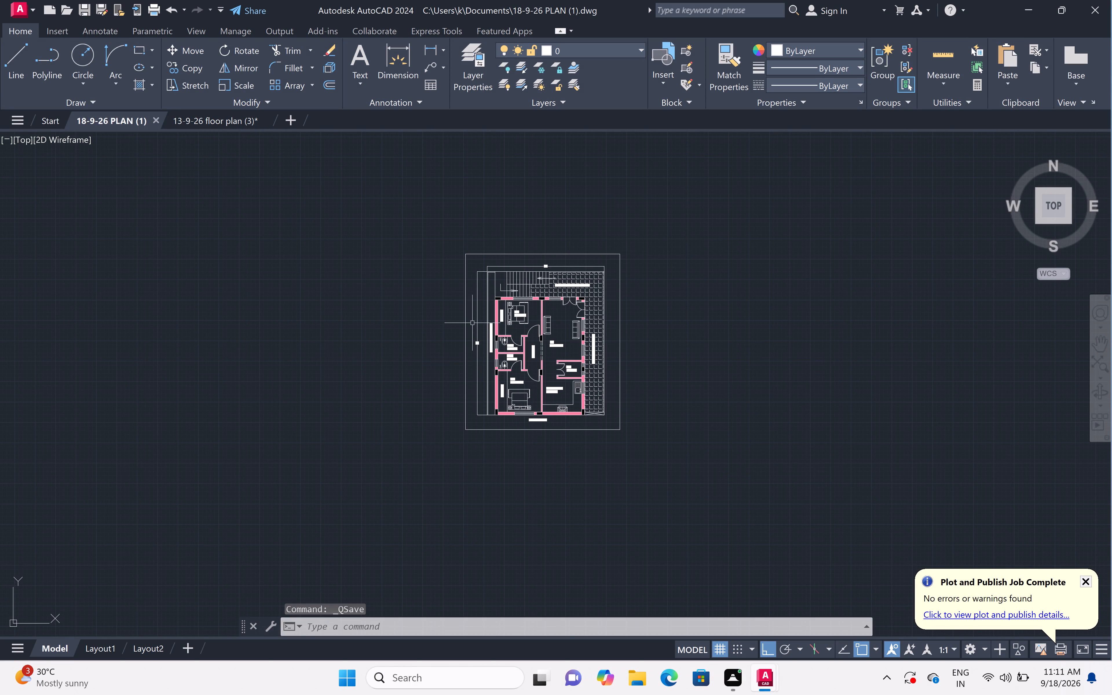
Quit AutoCAD, saving the changes to the 13-9-26 floor plan (3) drawing.
{"action": "left_click", "coordinate": [1091, 12]}
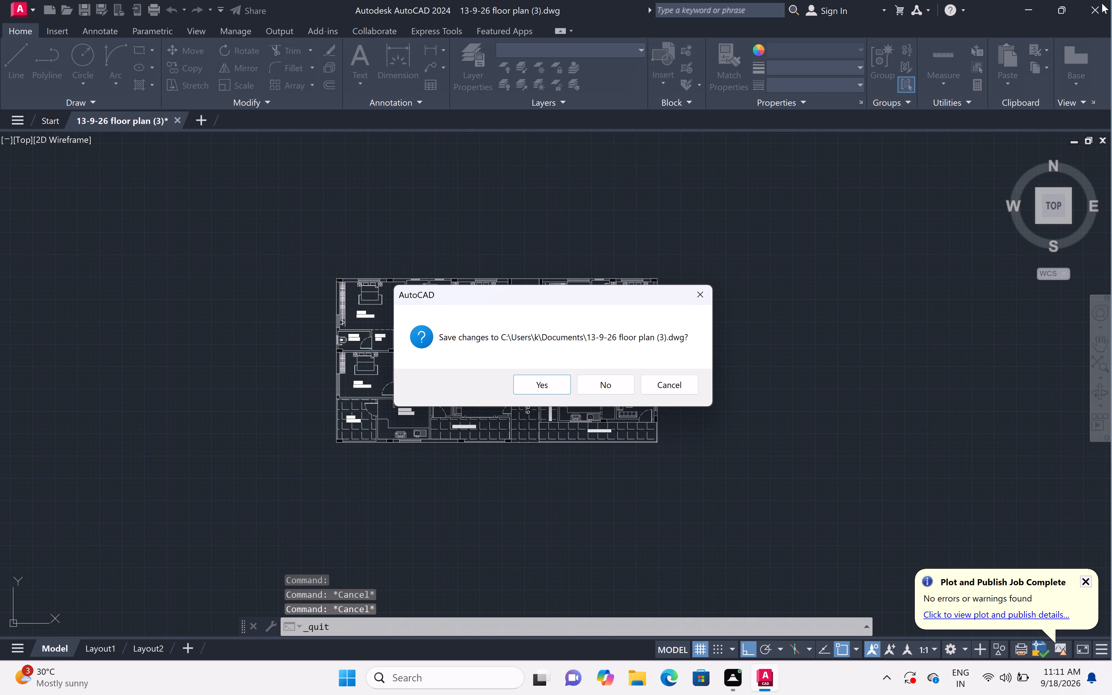
{"action": "left_click", "coordinate": [552, 392]}
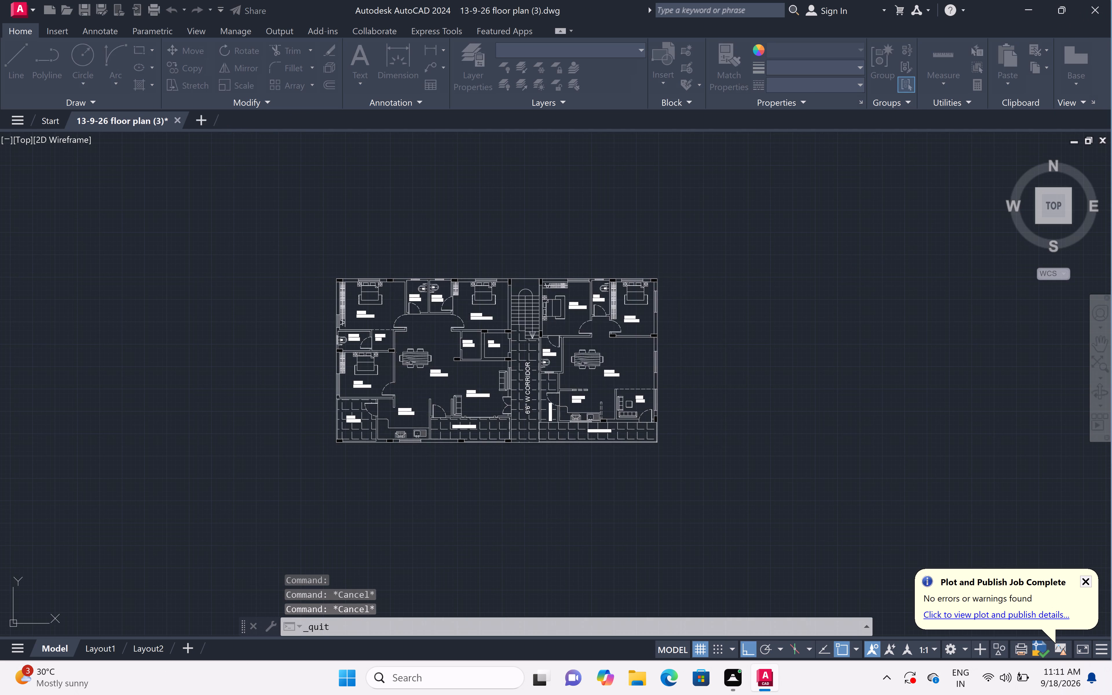